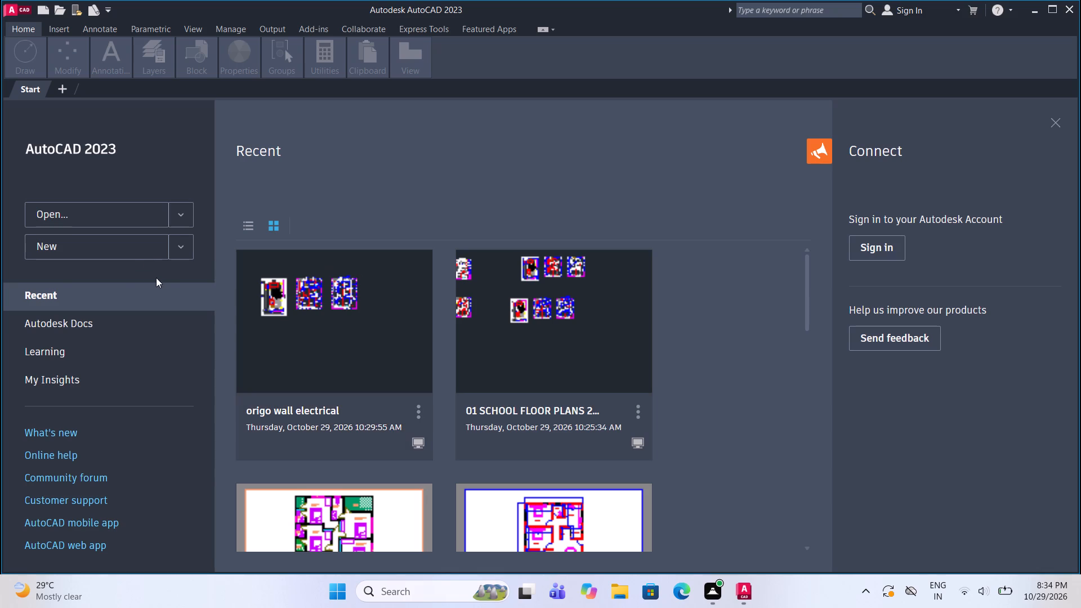
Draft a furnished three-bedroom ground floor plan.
Create a new drawing and turn off the grid display.
click(144, 251)
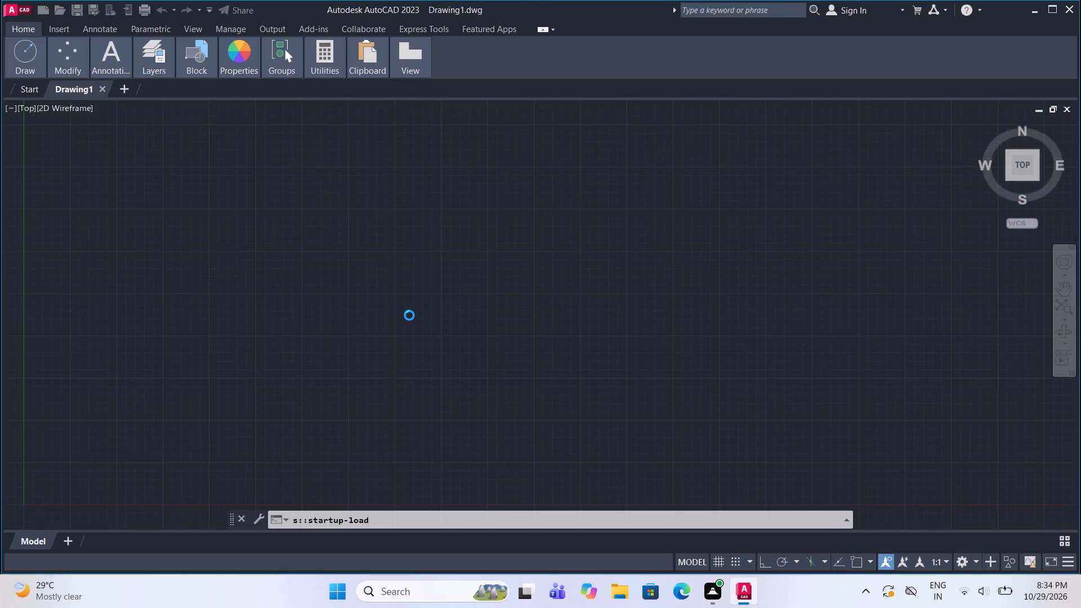
key(F7)
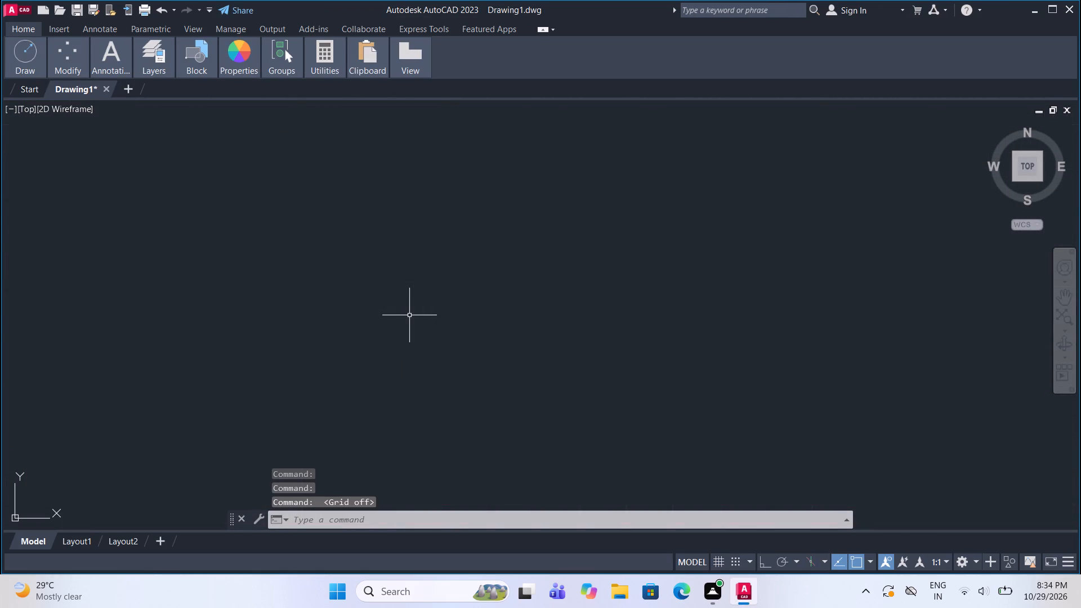
View the file open and save settings in the Options dialog and close it.
text(op)
key(Return)
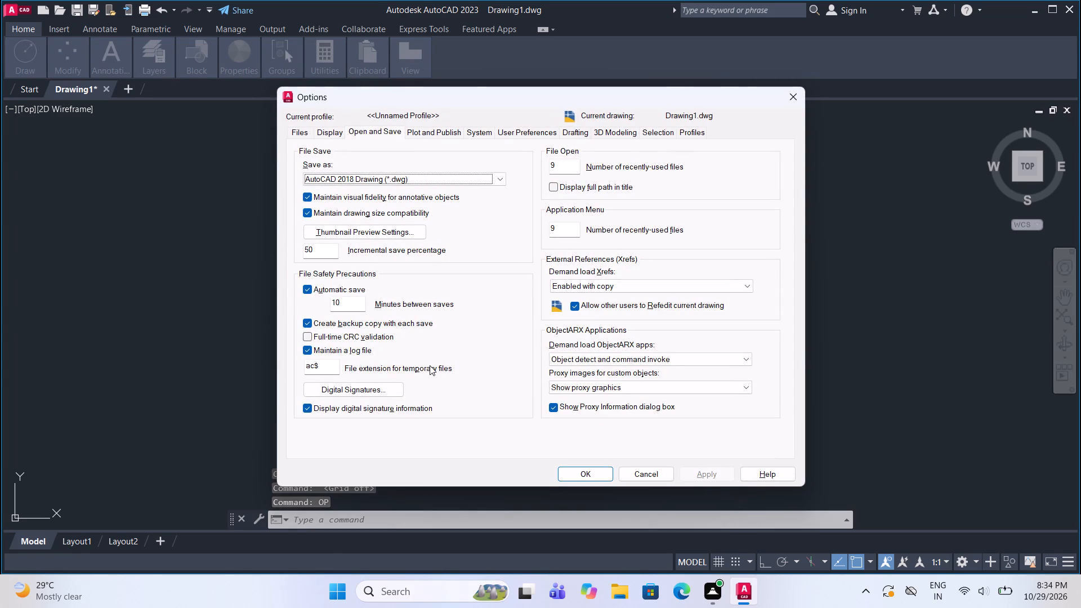
click(570, 472)
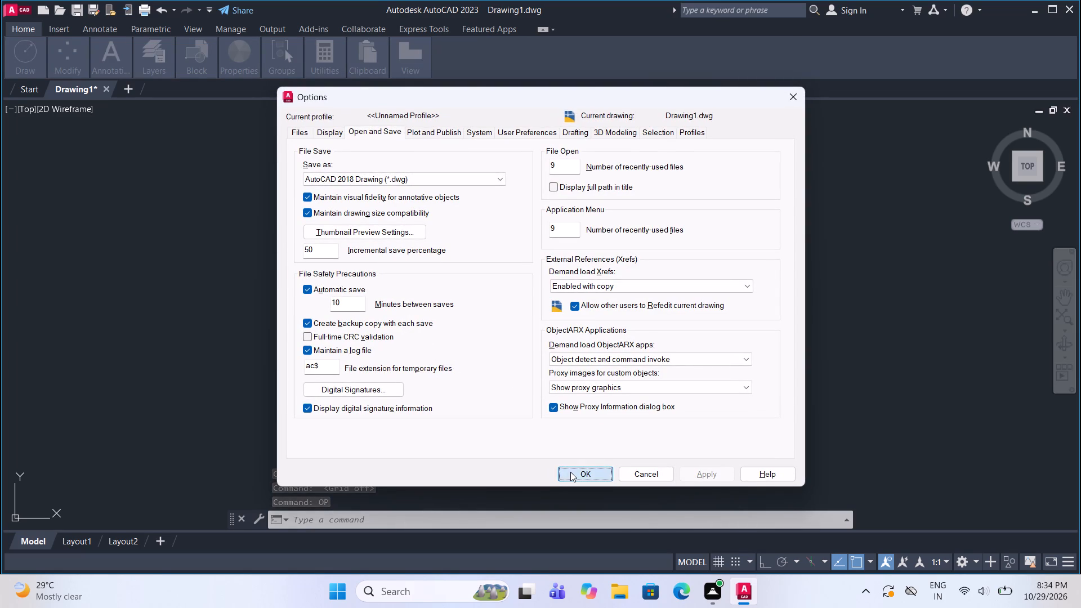
Set the drawing units to Architectural length with 0'-0" precision and Inches as the insertion scale.
text(un)
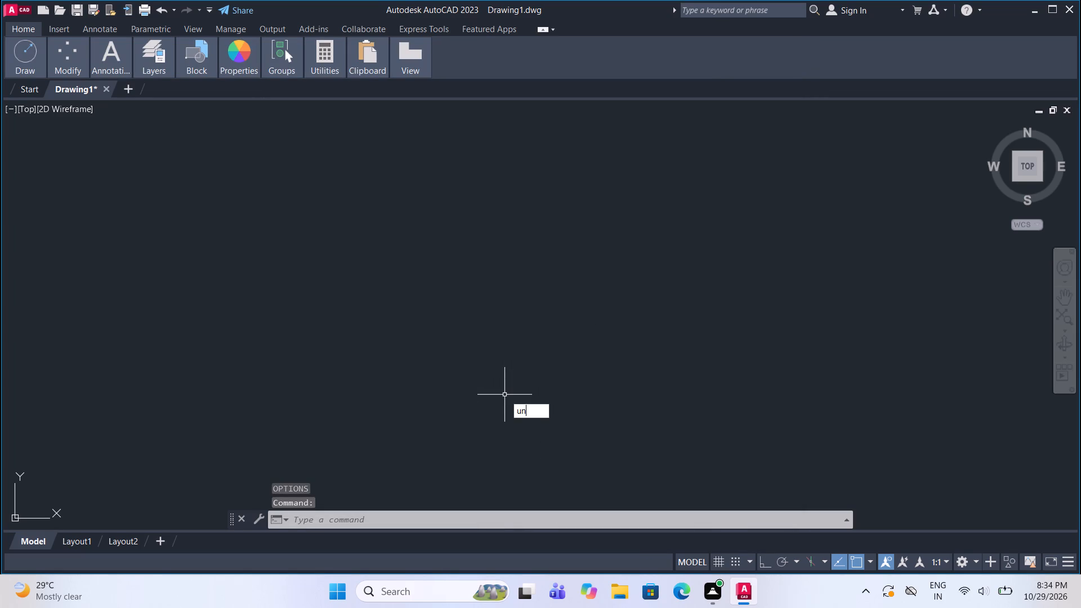
key(Return)
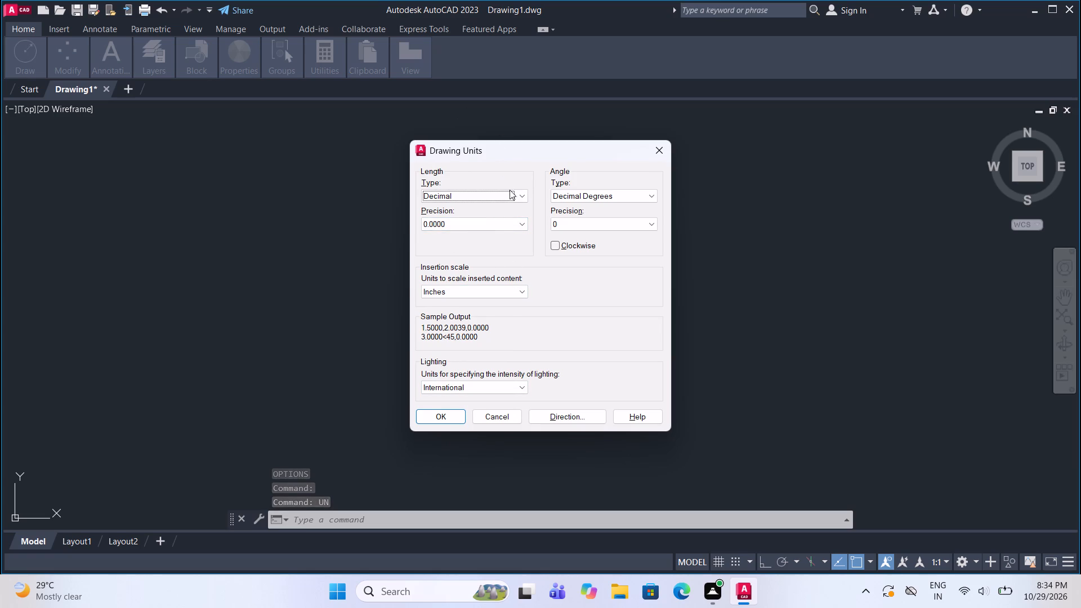
click(509, 199)
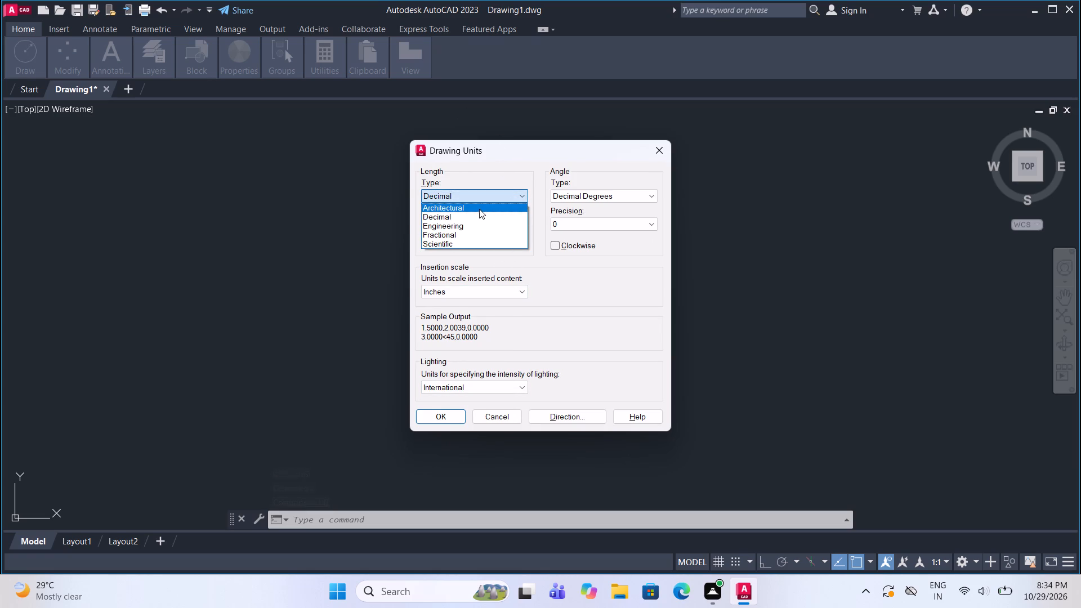
click(479, 208)
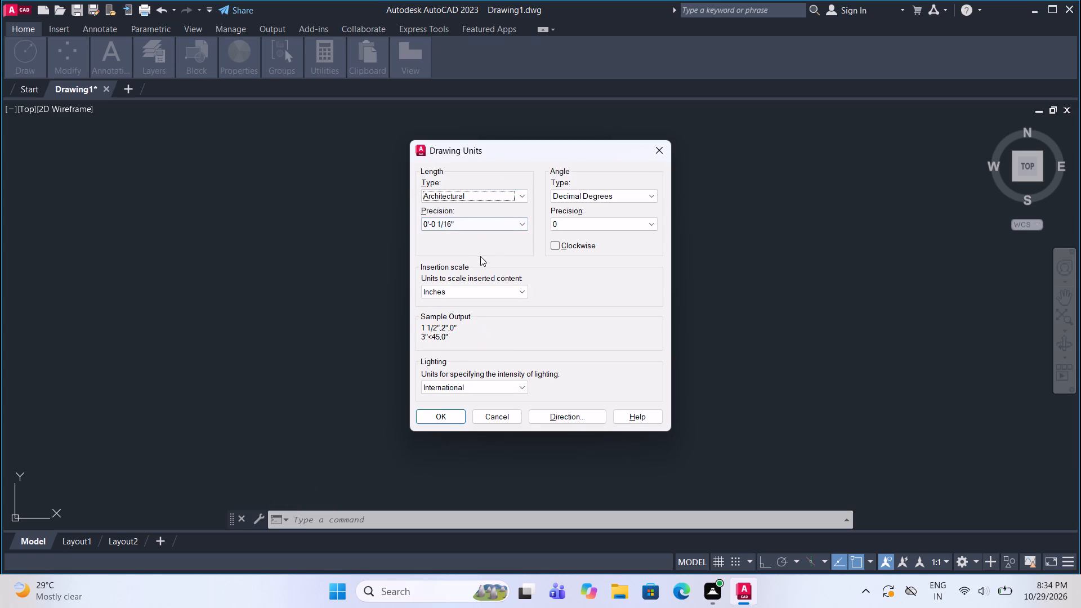
click(475, 222)
click(457, 236)
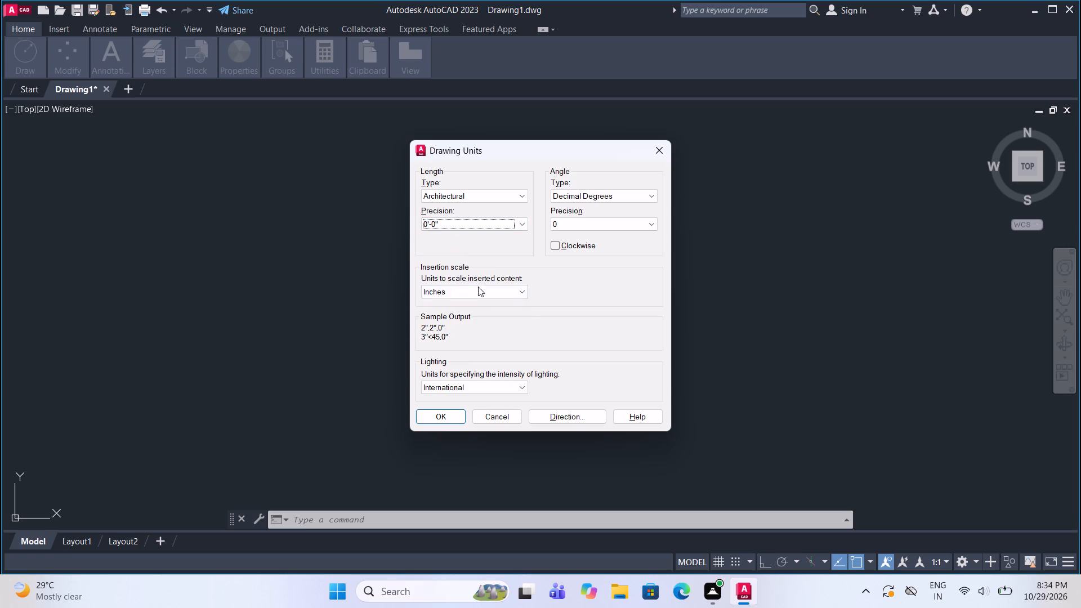
click(478, 290)
click(458, 311)
double_click(443, 414)
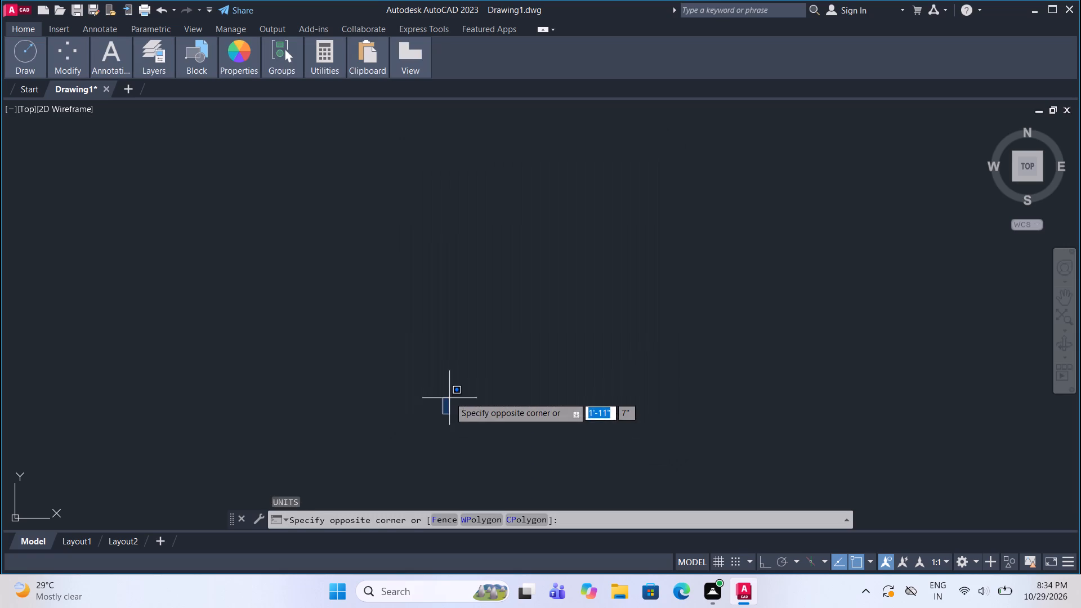
Set the Standard dimension style's primary units to Architectural format with 0'-0" precision.
text(dim)
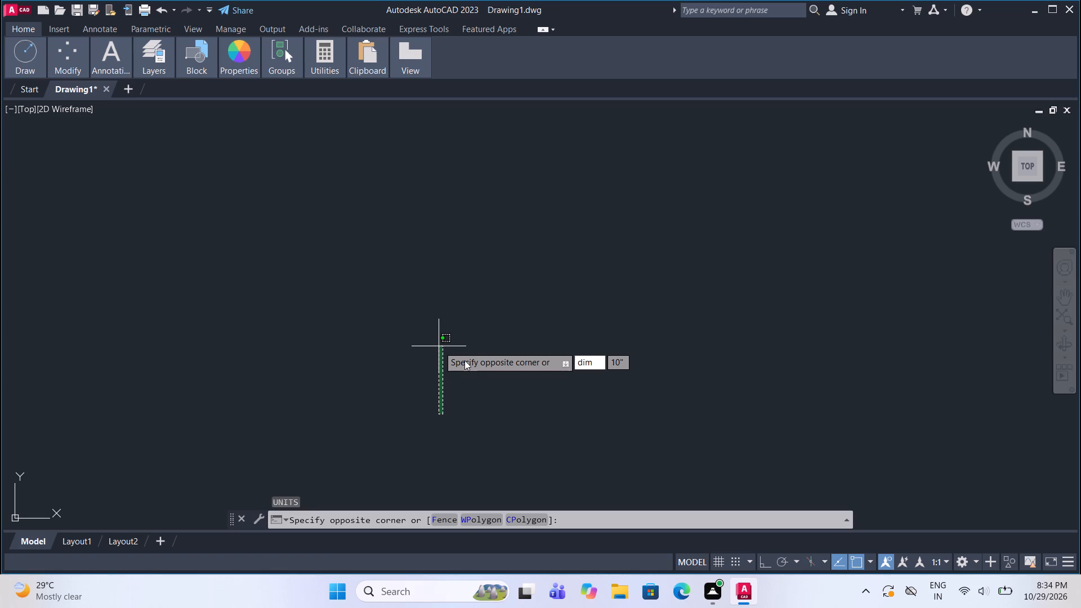
key(Escape)
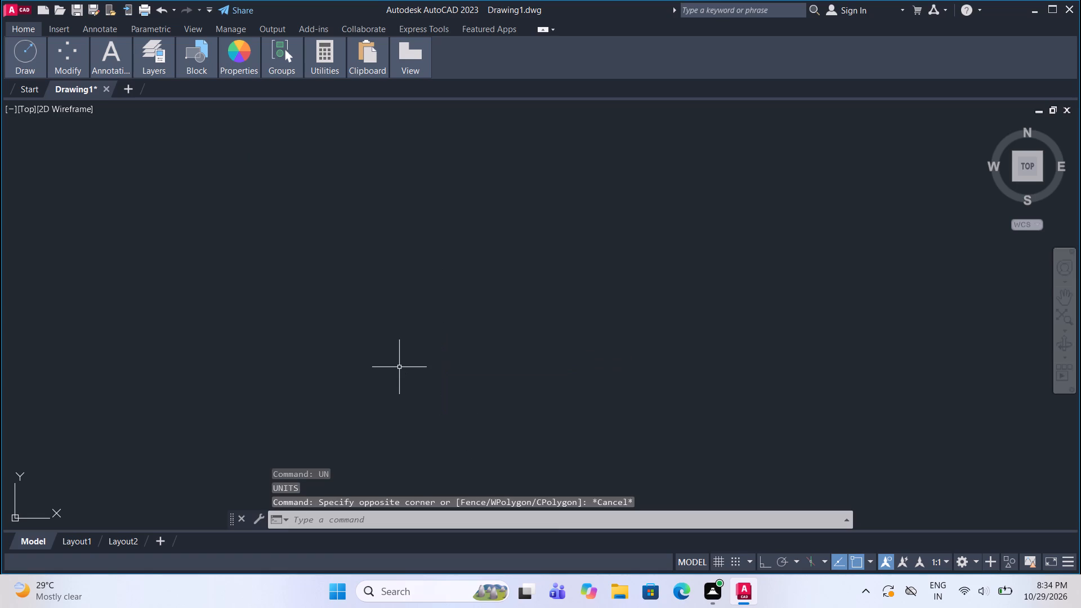
text(dim)
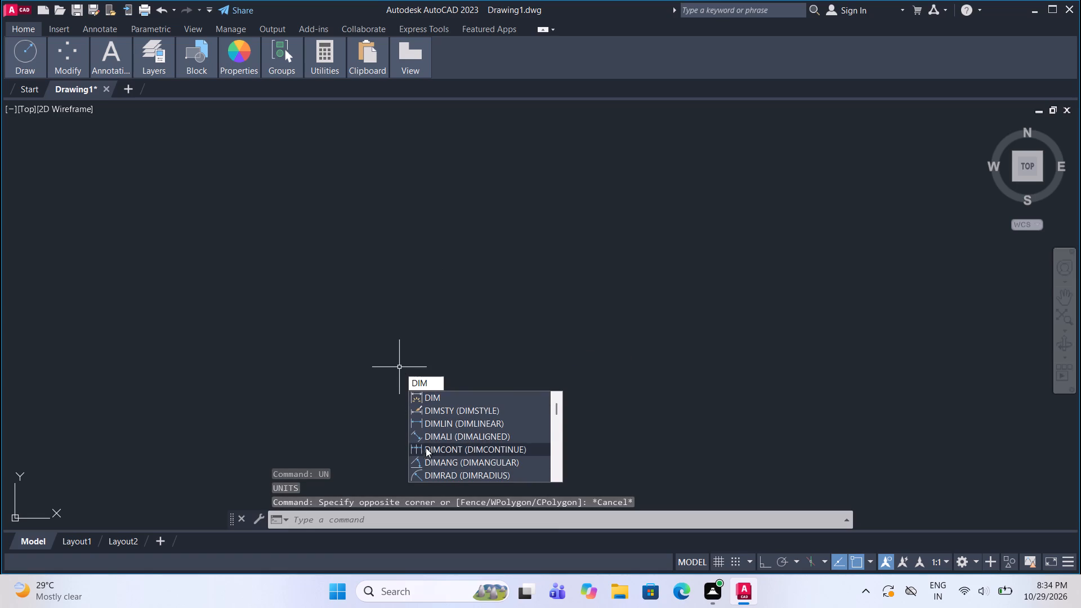
click(454, 409)
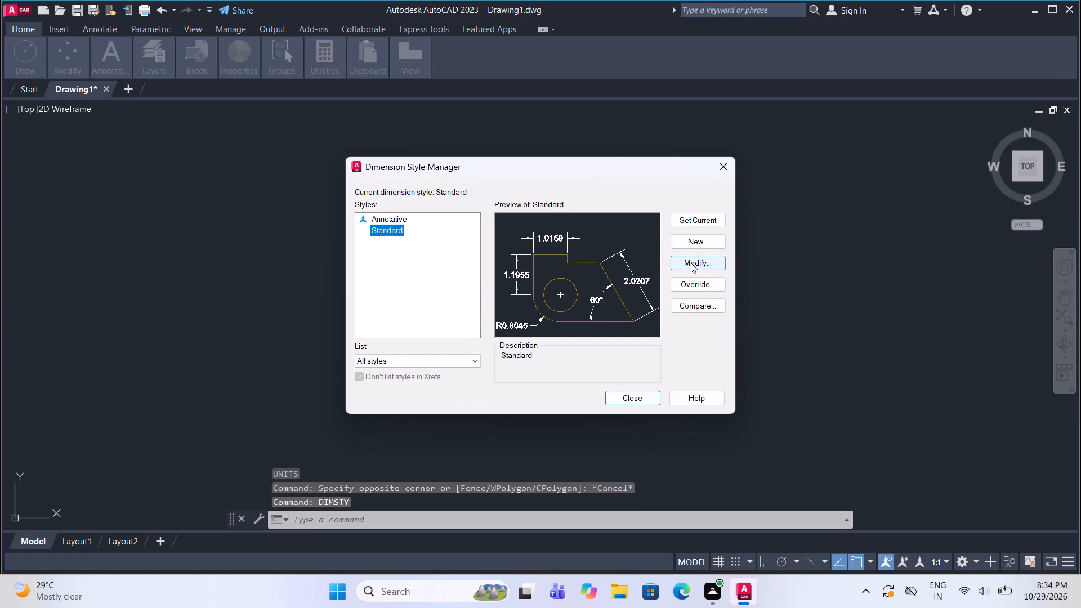
click(691, 263)
click(524, 132)
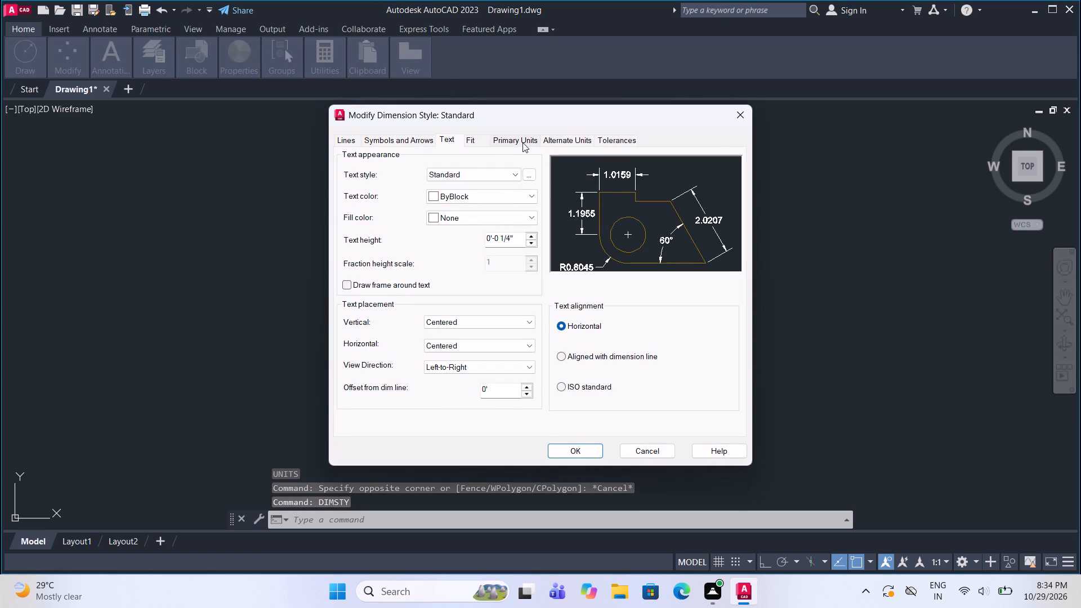
click(522, 142)
click(488, 168)
click(462, 208)
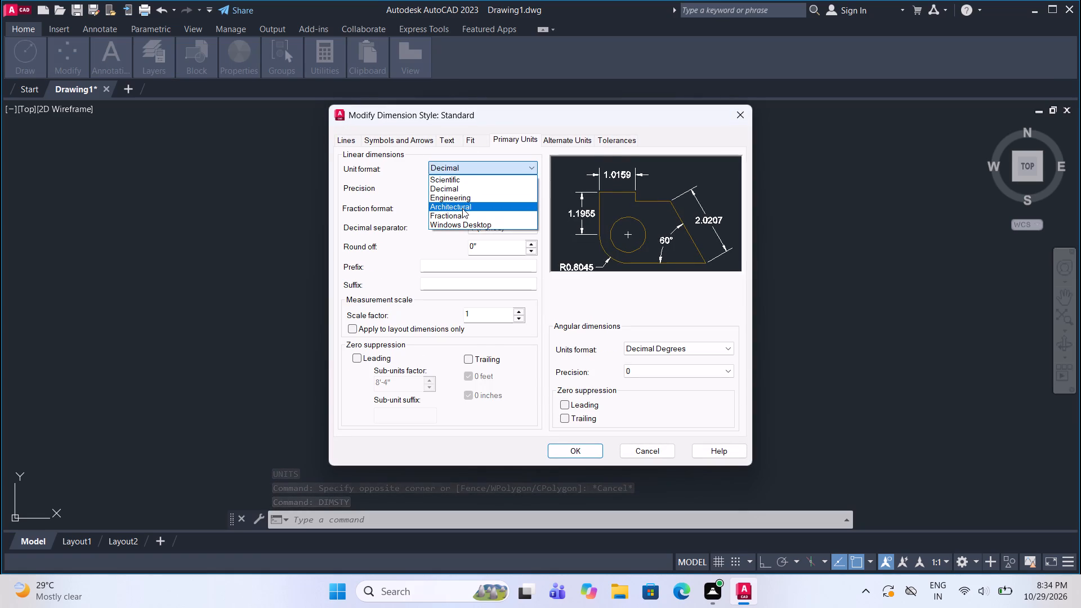
click(462, 186)
click(459, 197)
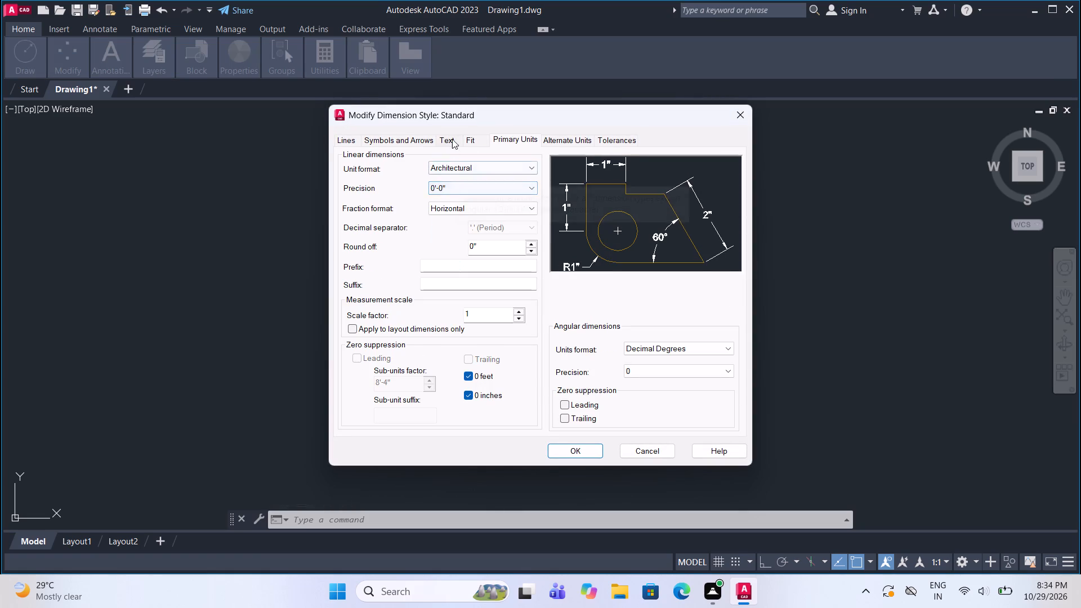
Set the Standard dimension style's text height to 5" and make the style current.
click(452, 139)
drag(520, 237, 464, 245)
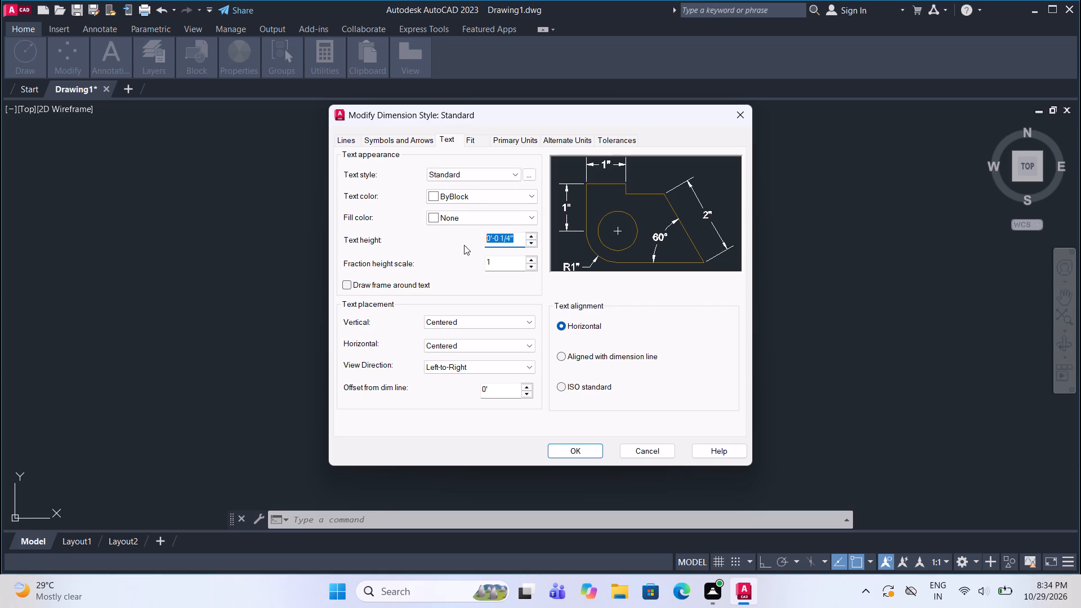
key(5)
key(shift+quotedbl)
click(572, 445)
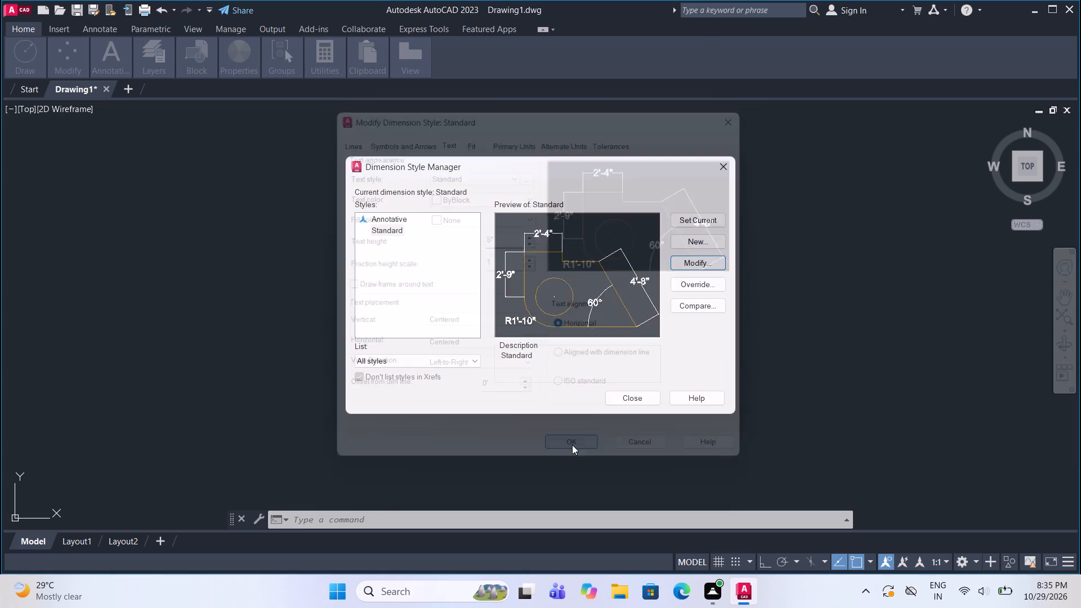
click(704, 221)
click(650, 401)
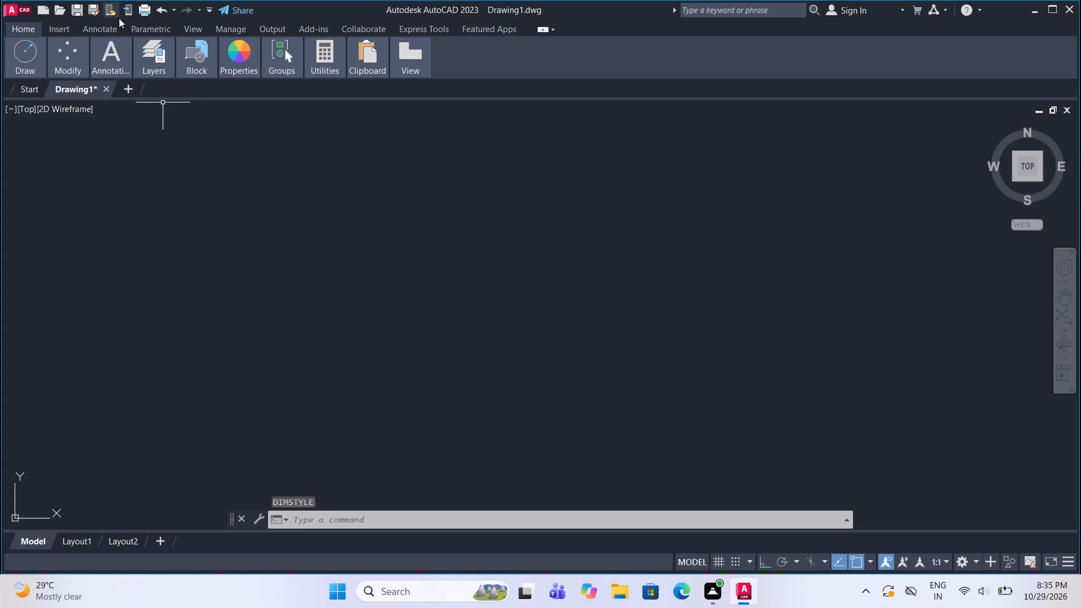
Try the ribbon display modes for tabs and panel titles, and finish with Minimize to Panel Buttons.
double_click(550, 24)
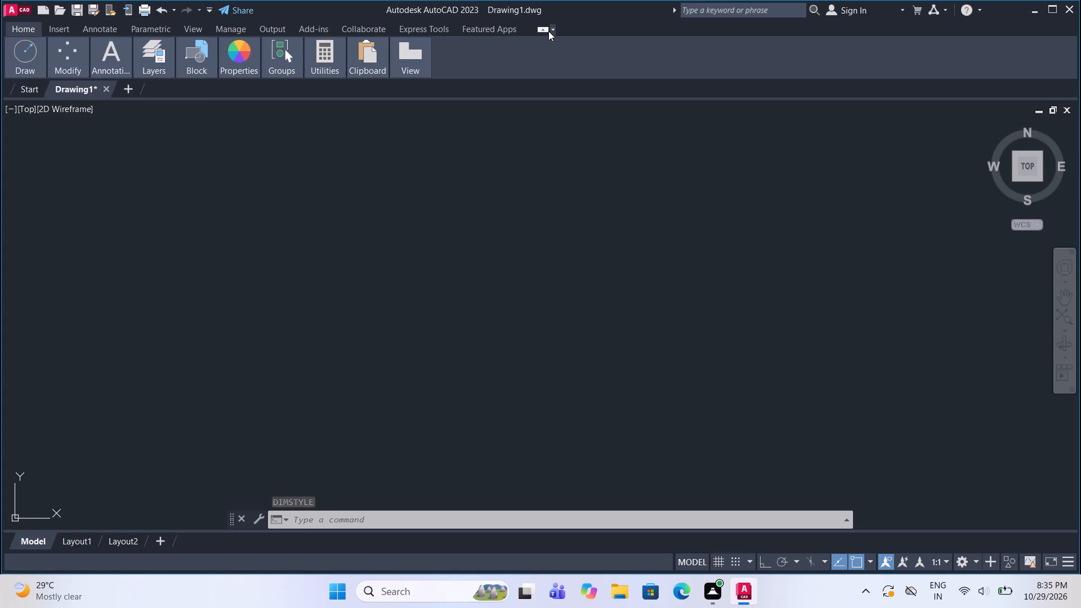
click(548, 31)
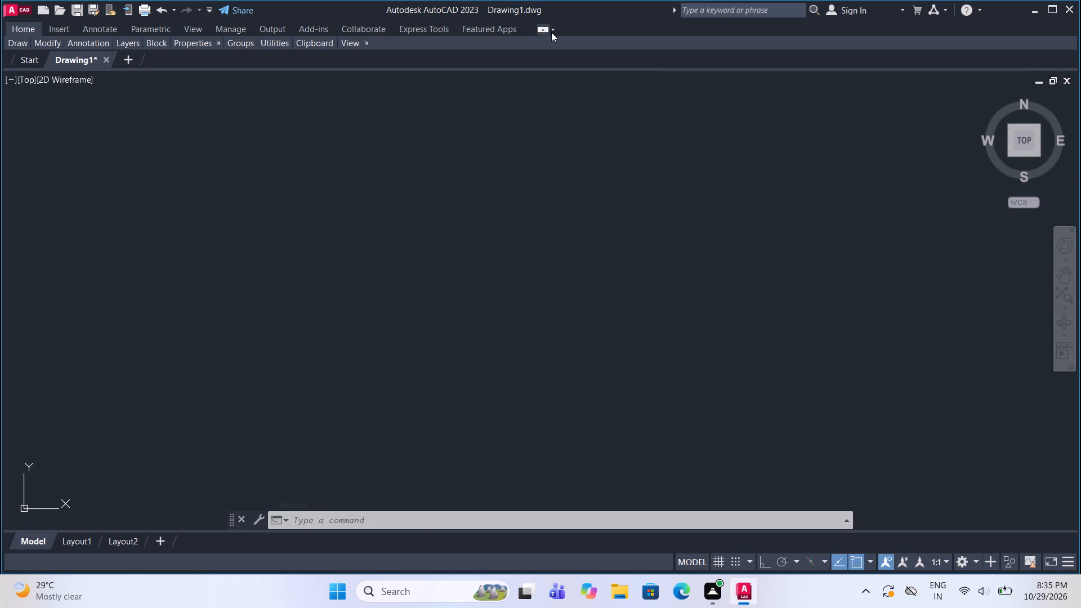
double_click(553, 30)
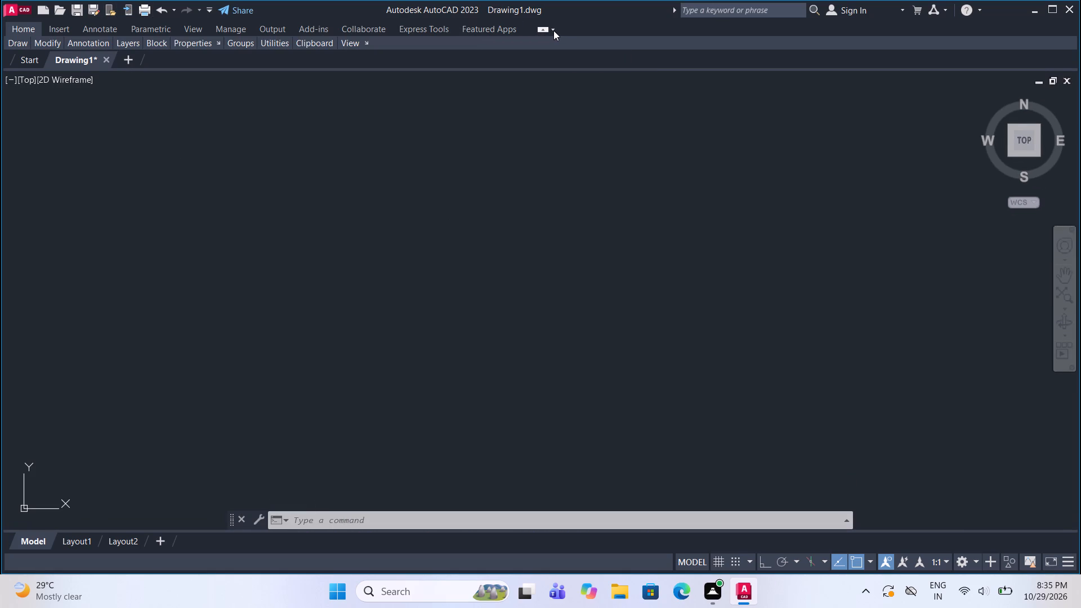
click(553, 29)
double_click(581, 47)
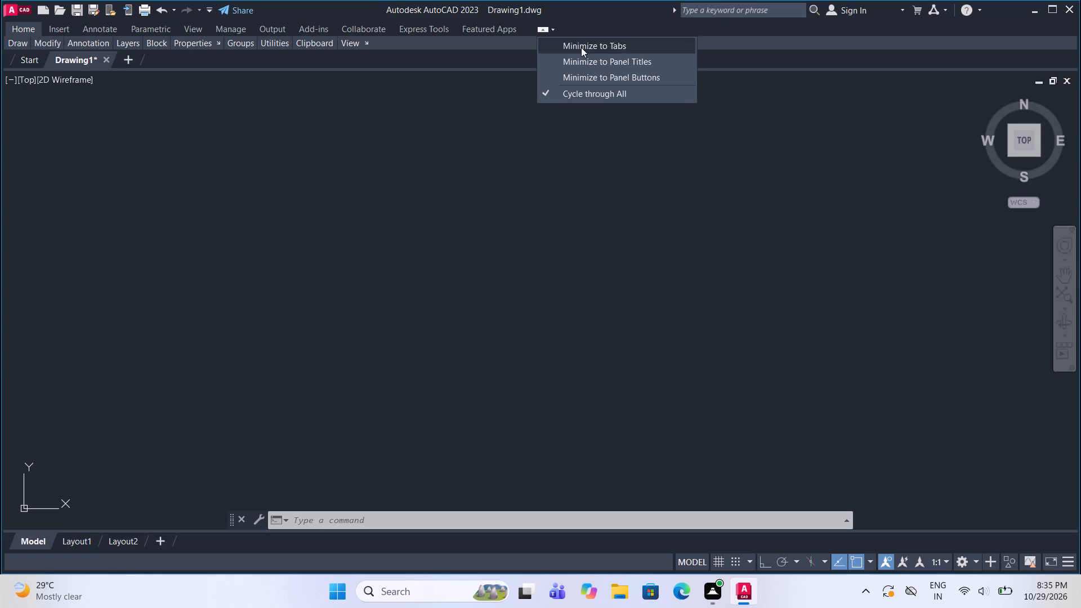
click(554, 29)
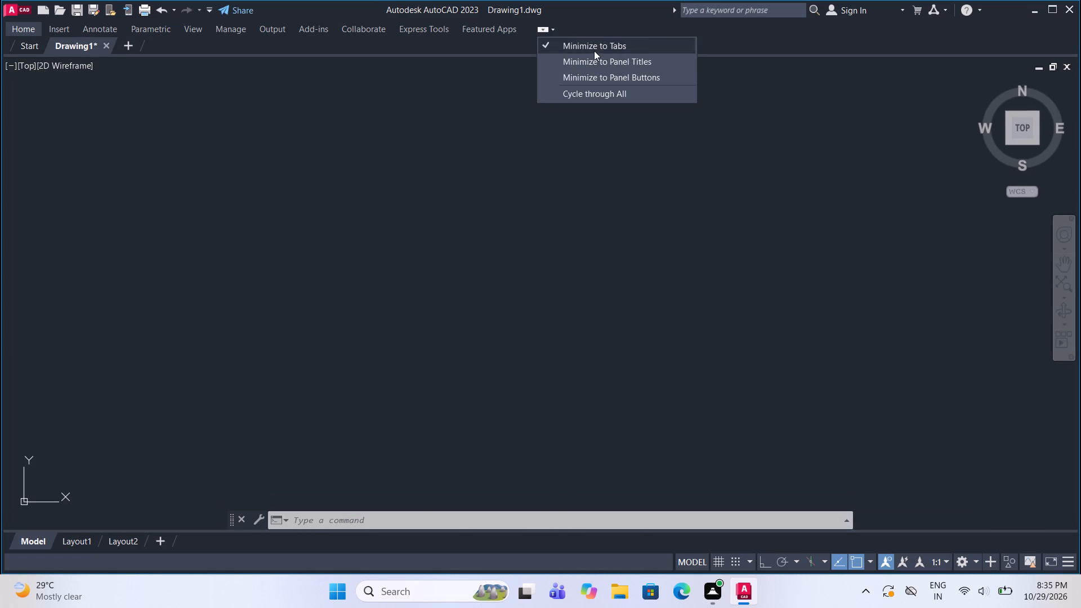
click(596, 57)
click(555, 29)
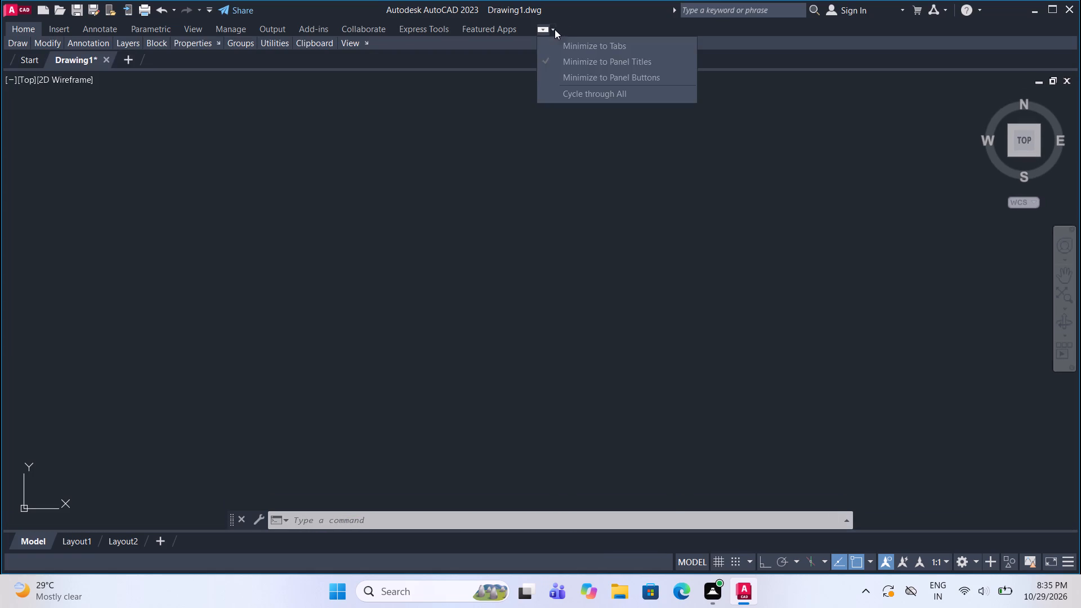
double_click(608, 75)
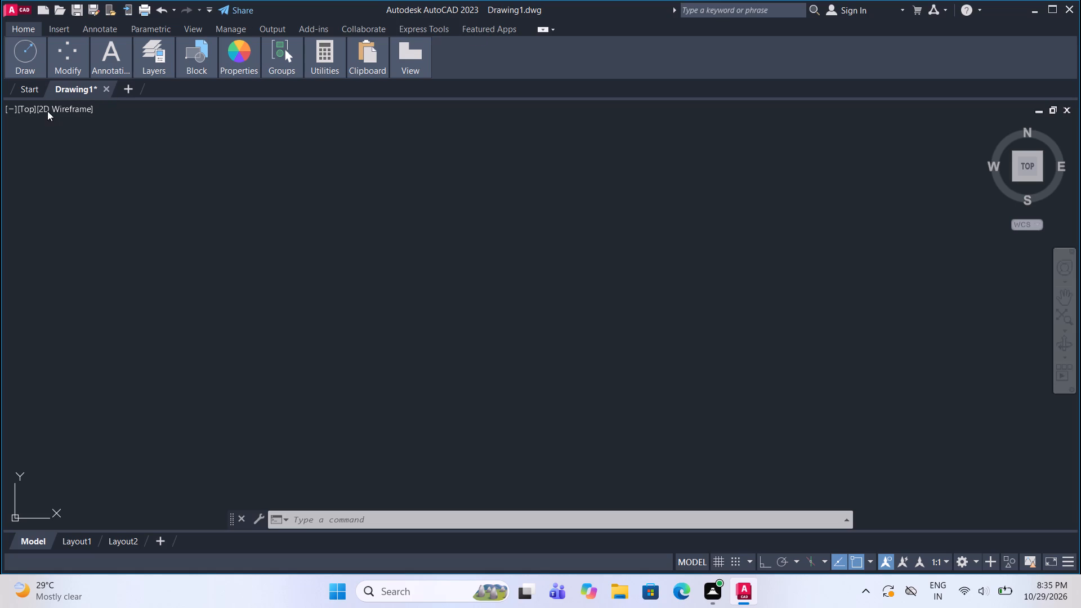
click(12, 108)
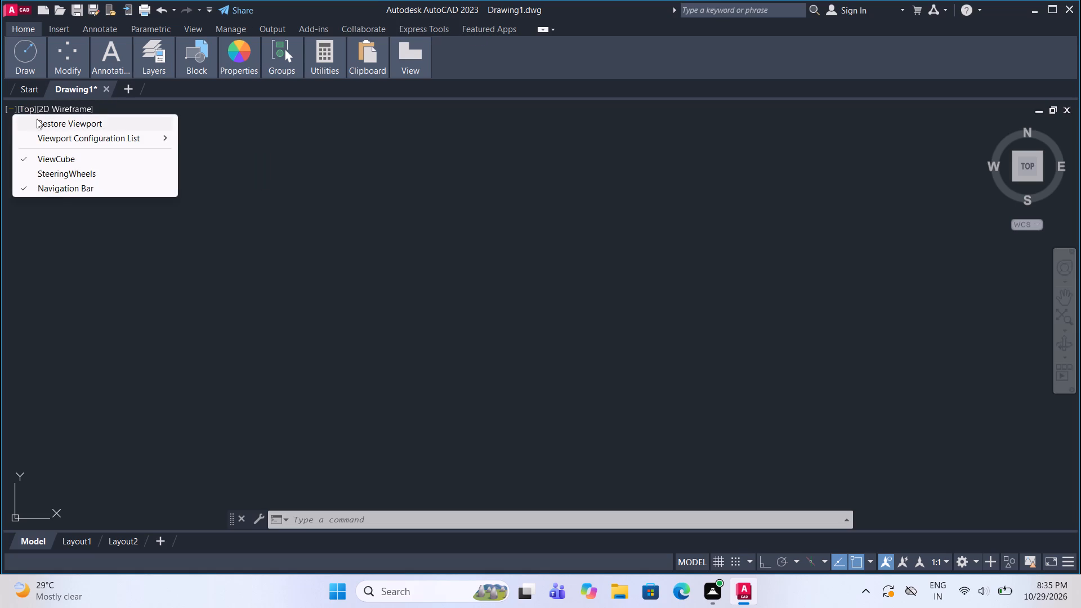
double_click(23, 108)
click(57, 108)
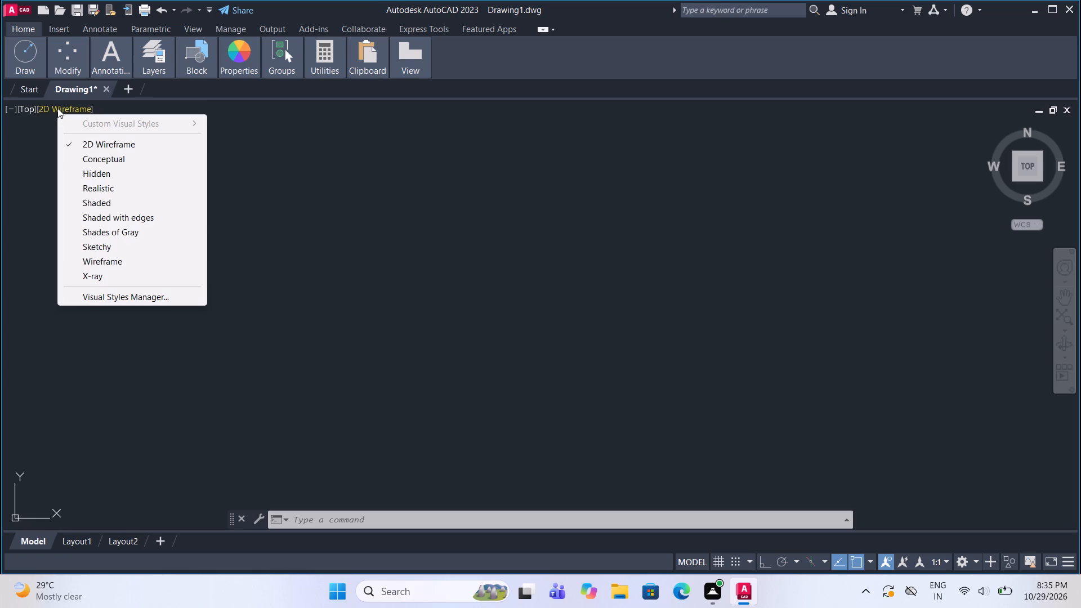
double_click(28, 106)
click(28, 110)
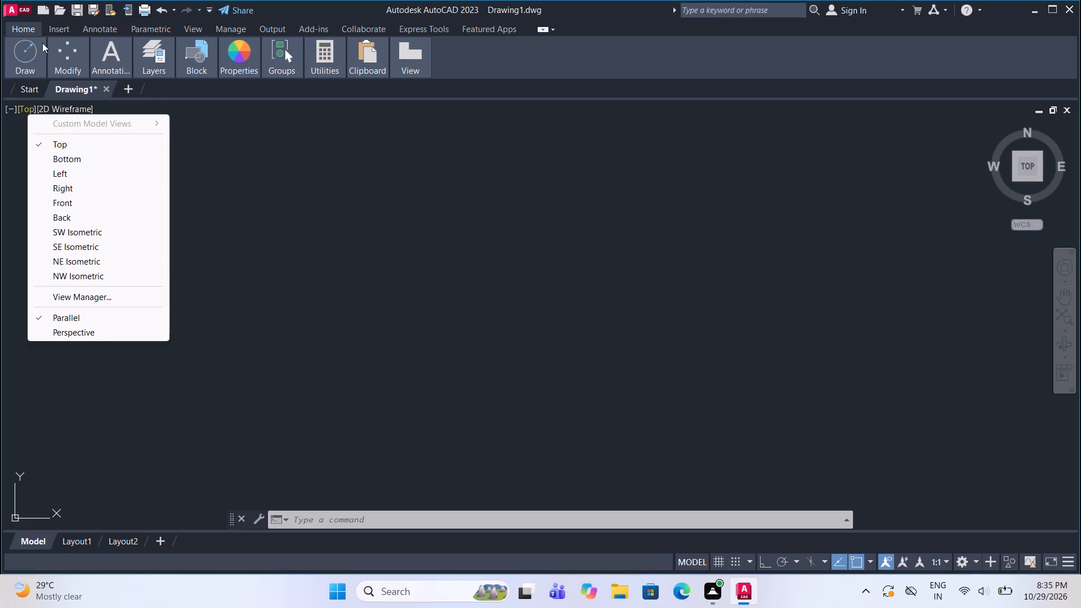
Draw a horizontal 10' line to the right with Ortho mode turned on.
click(24, 55)
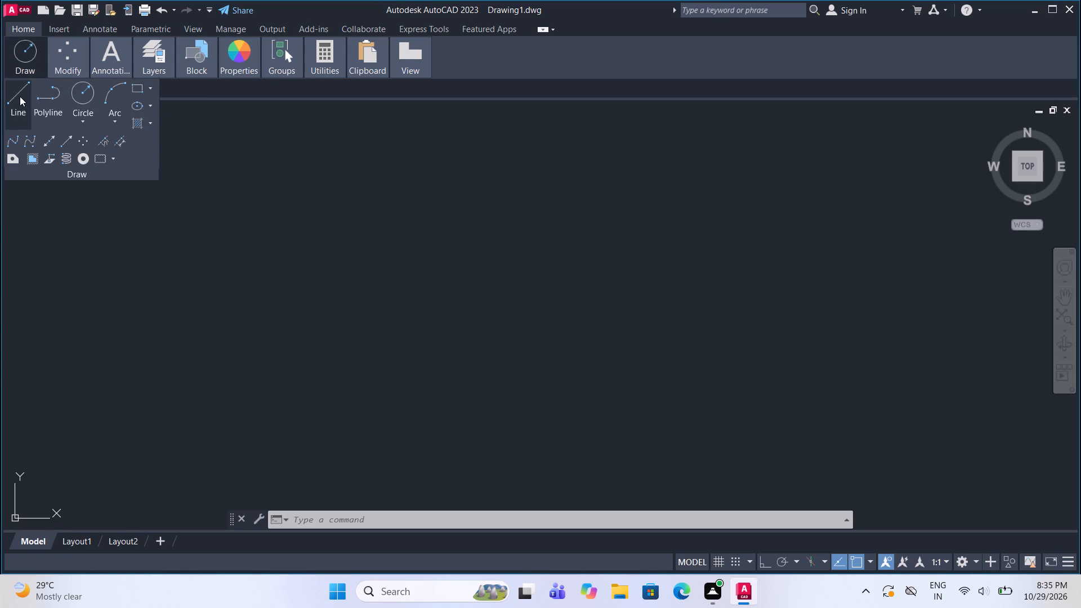
click(20, 96)
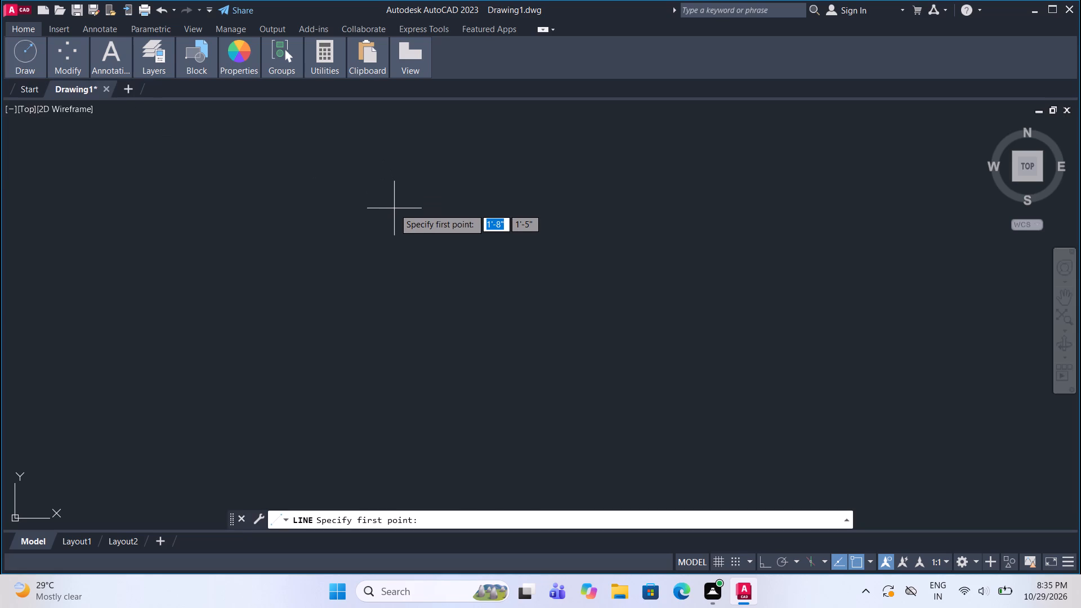
key(F8)
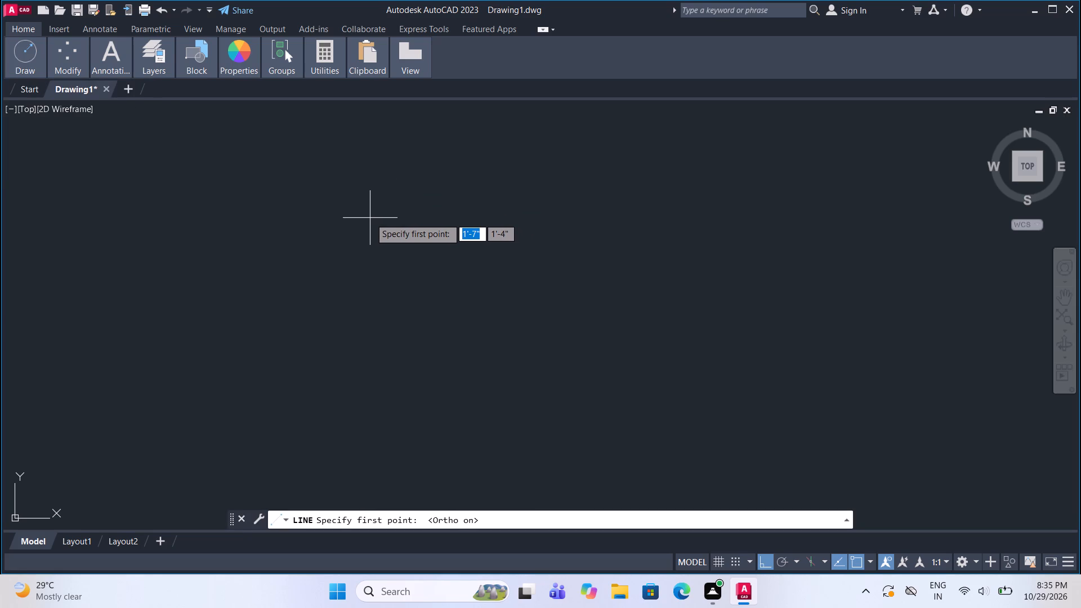
click(346, 219)
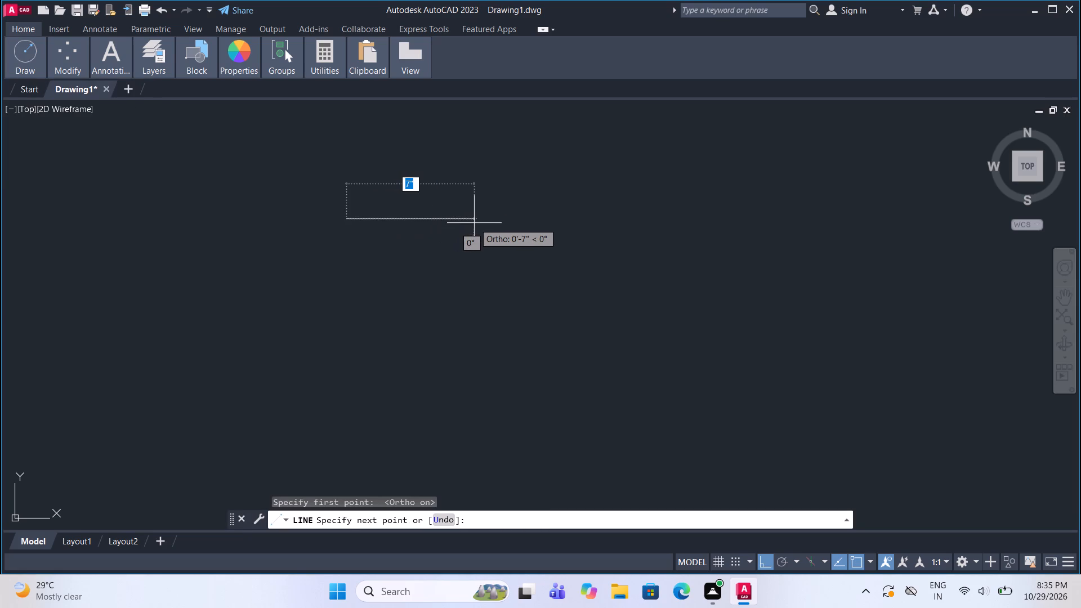
text(10')
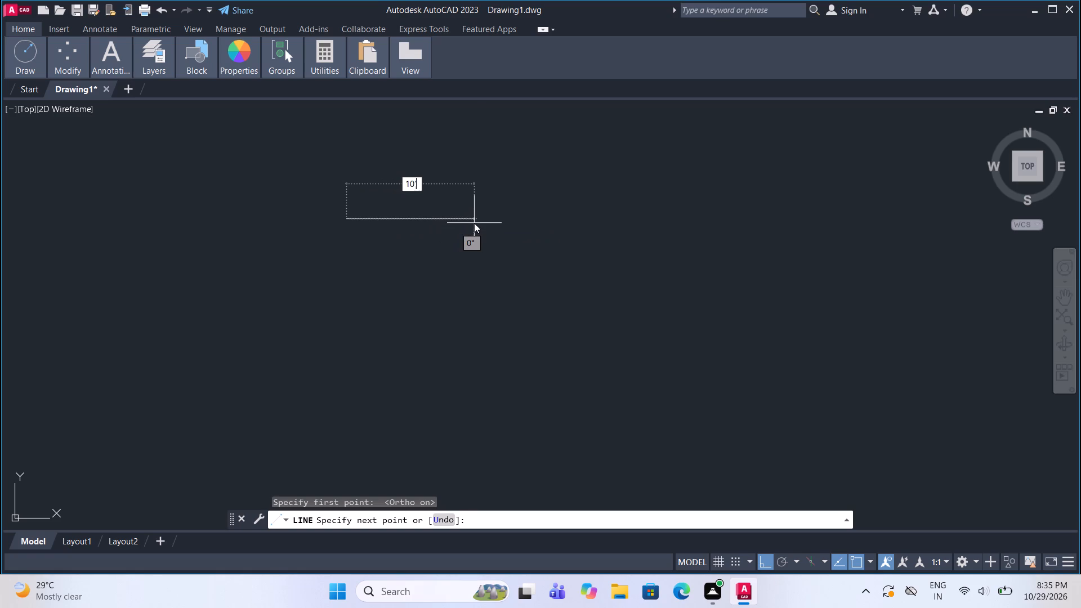
key(Return)
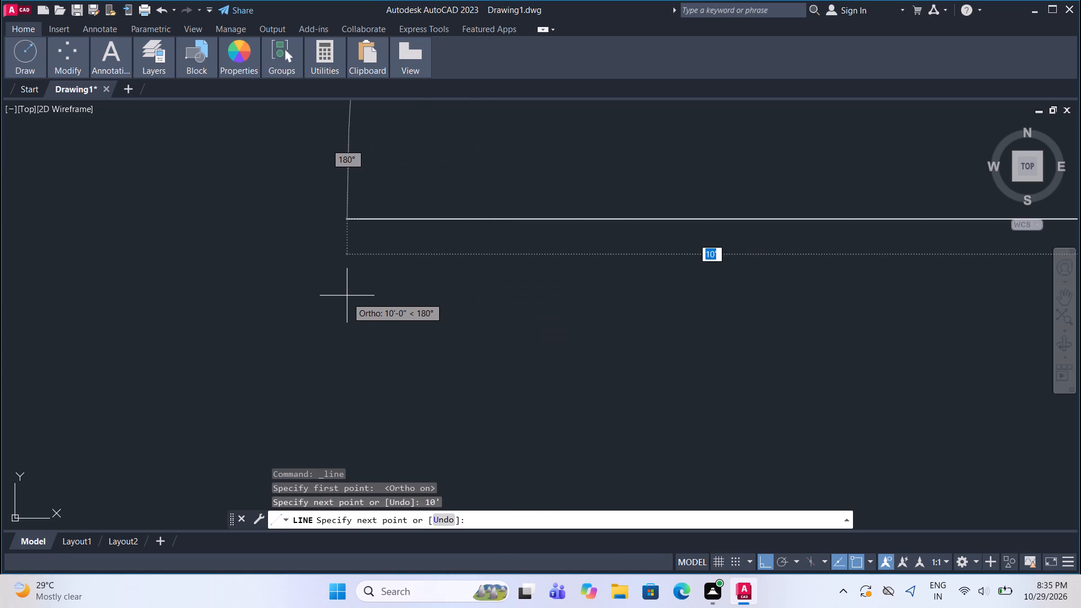
scroll(347, 297, down, 8)
scroll(425, 320, down, 11)
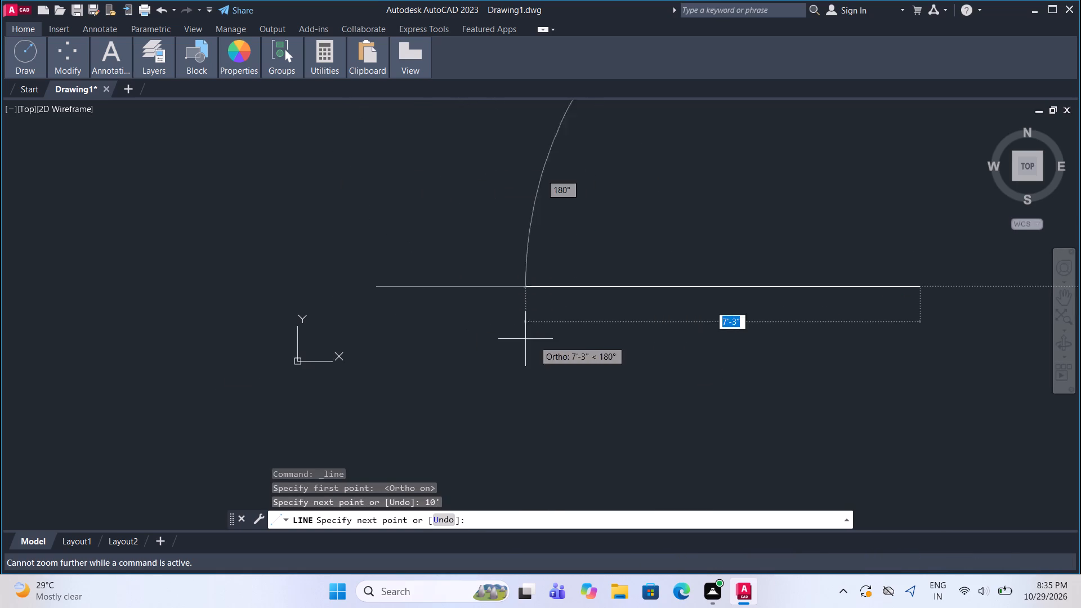
scroll(449, 296, down, 6)
scroll(696, 354, down, 4)
scroll(495, 357, down, 5)
key(Escape)
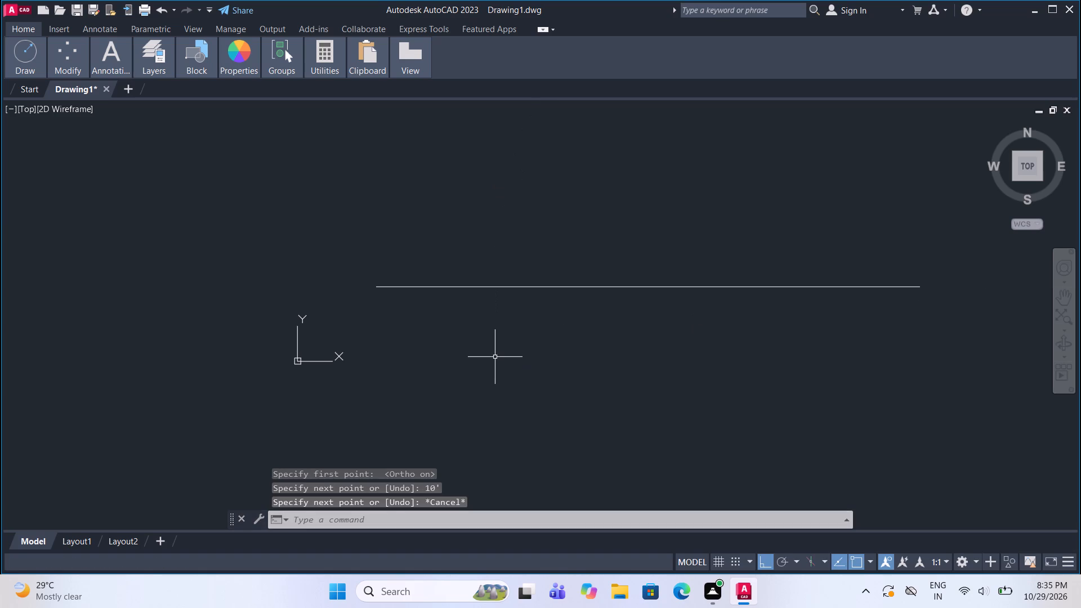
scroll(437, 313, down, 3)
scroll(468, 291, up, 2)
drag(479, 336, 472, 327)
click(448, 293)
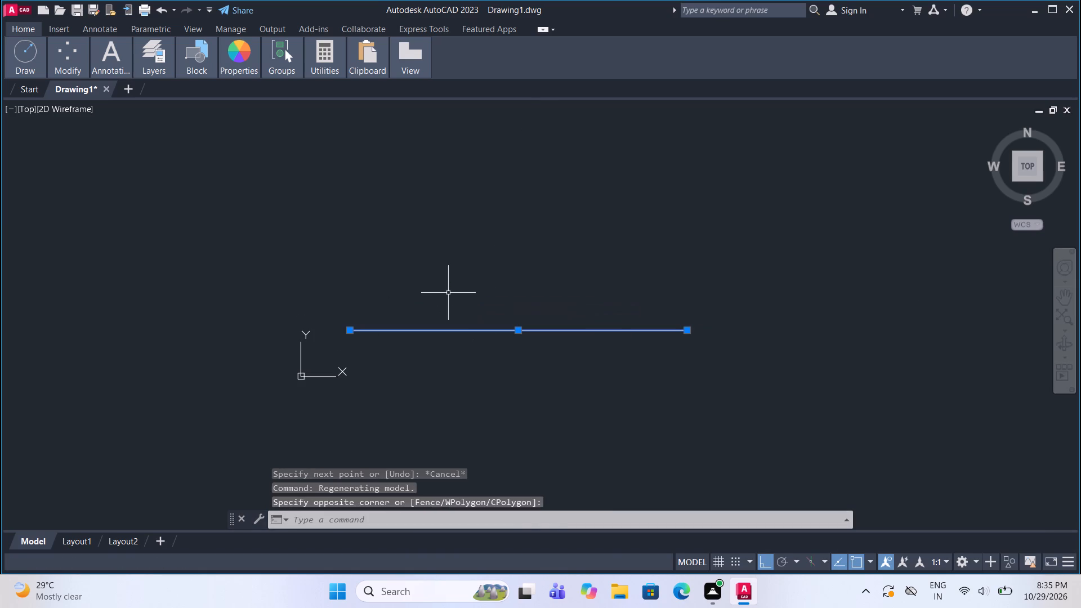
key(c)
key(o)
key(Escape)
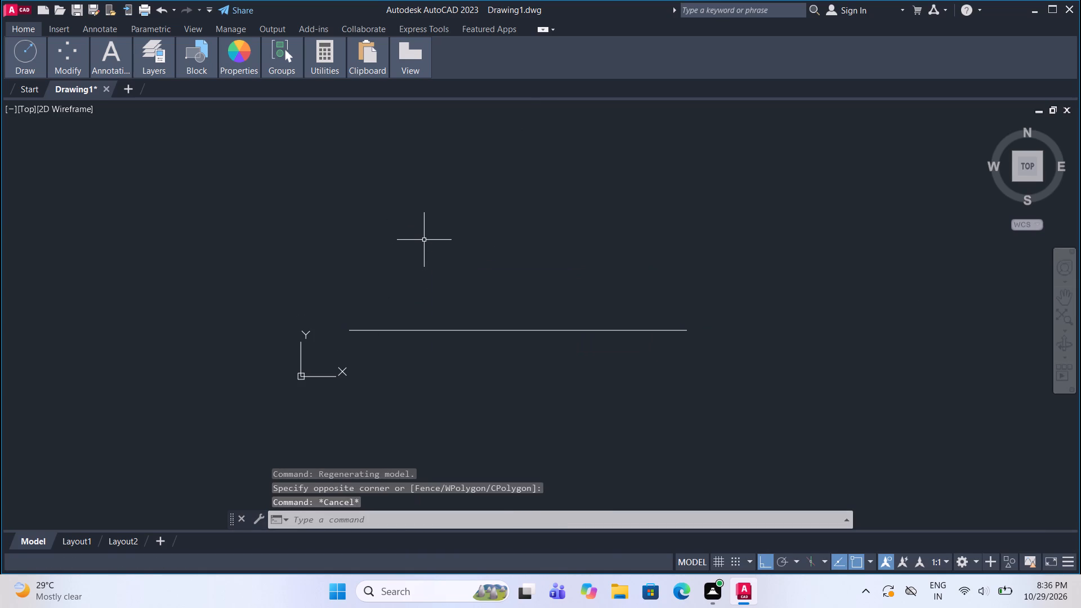
Move the 10' line straight up by about 17'.
click(538, 351)
click(487, 276)
key(m)
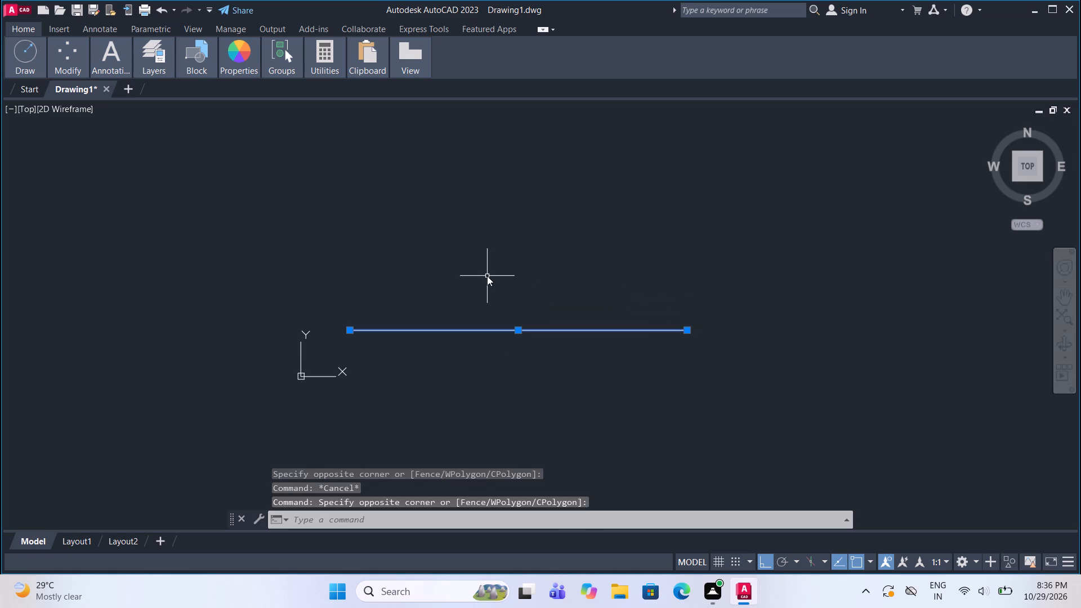
key(Return)
click(539, 324)
scroll(538, 348, down, 3)
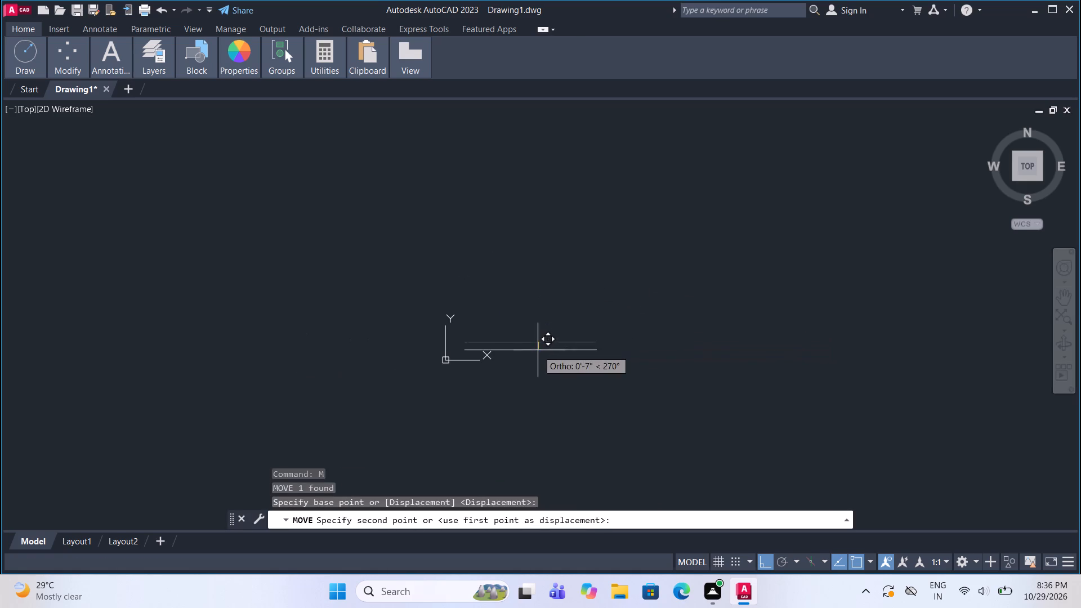
scroll(538, 350, down, 1)
middle_drag(534, 213, 515, 419)
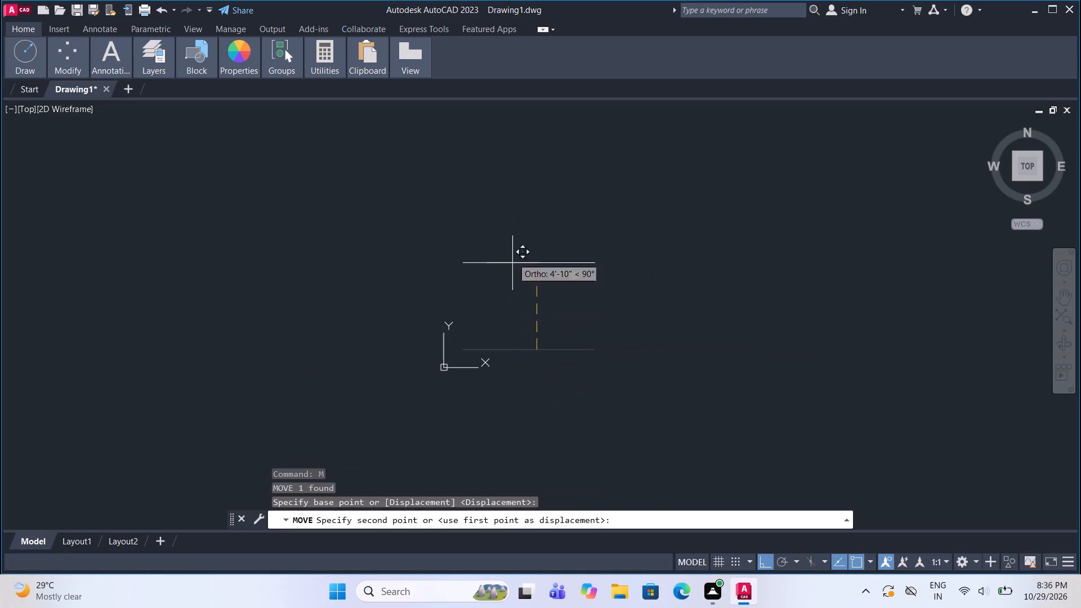
middle_drag(515, 204, 518, 356)
click(520, 128)
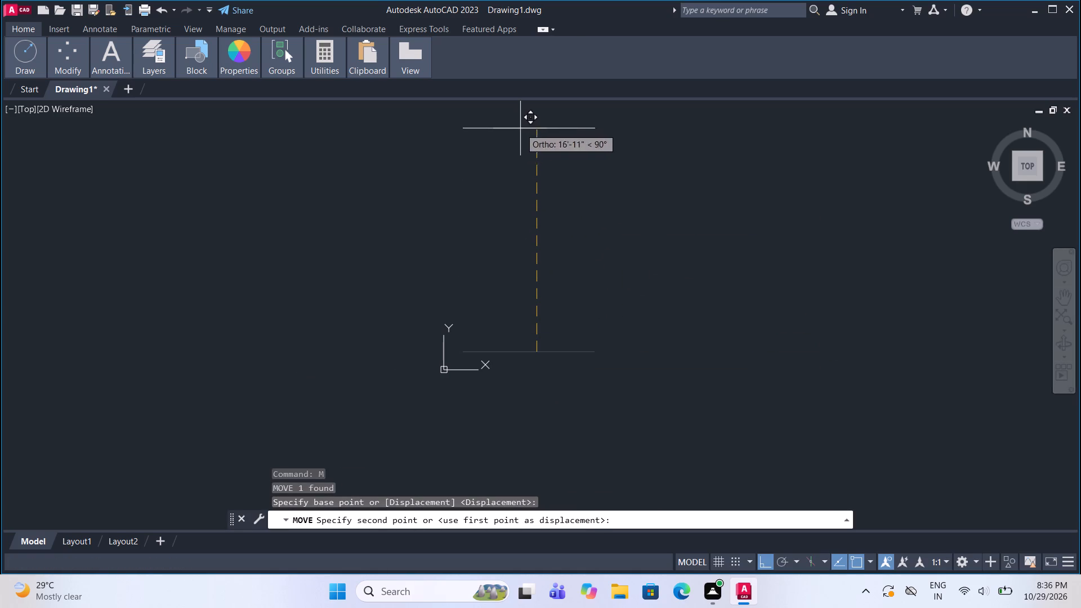
Draw lines from the 10' line's left end, 12' down and 10' right, and close the rectangle up to its right end.
middle_drag(519, 147, 517, 357)
scroll(511, 303, down, 2)
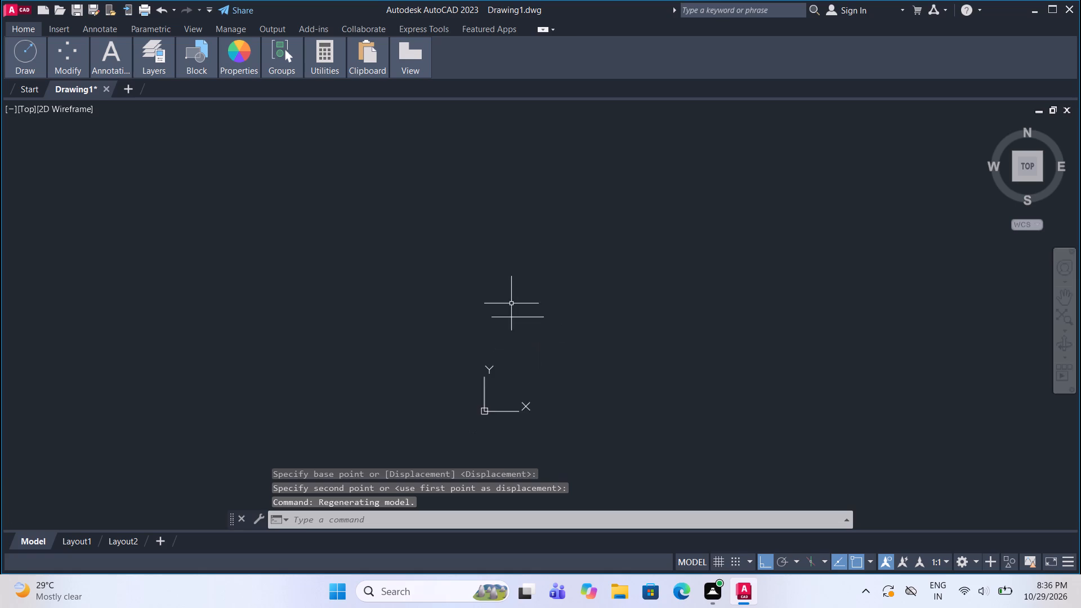
scroll(515, 311, up, 5)
middle_drag(520, 340, 486, 291)
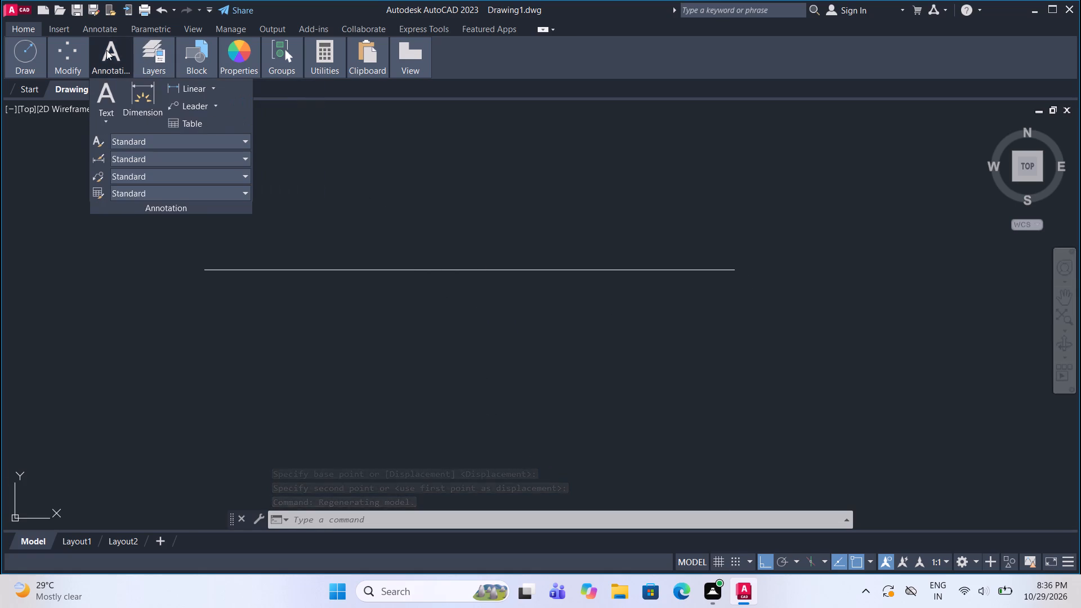
click(149, 115)
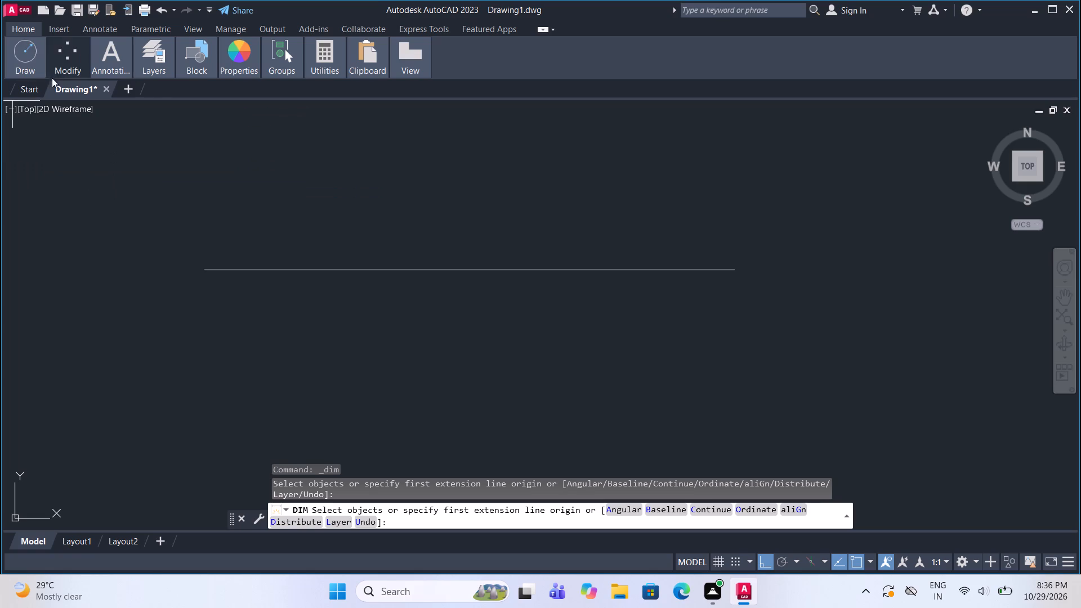
click(24, 111)
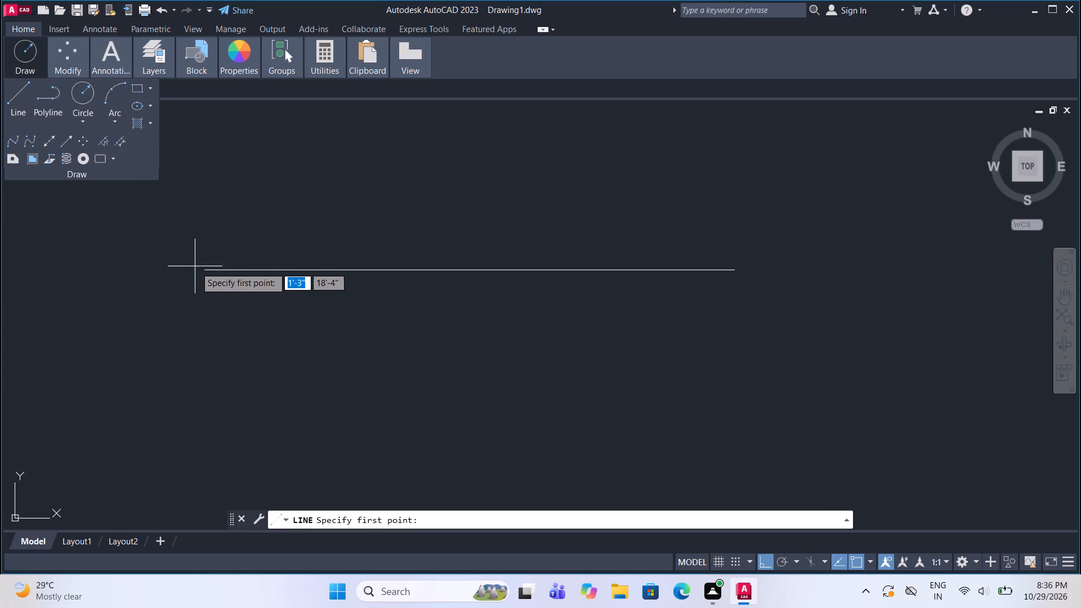
click(205, 270)
scroll(209, 320, down, 5)
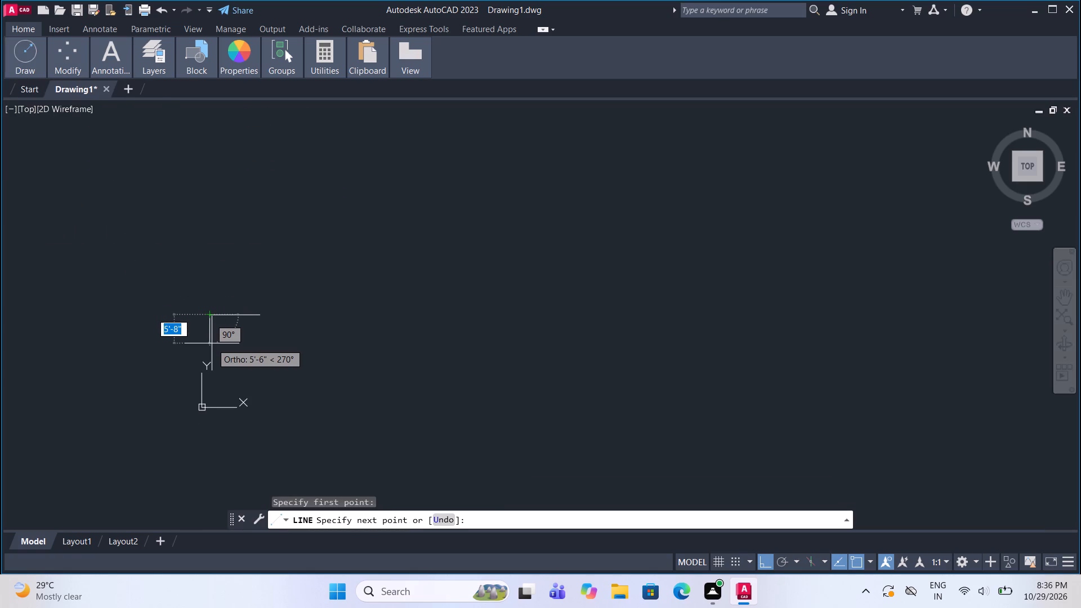
text(12')
key(Return)
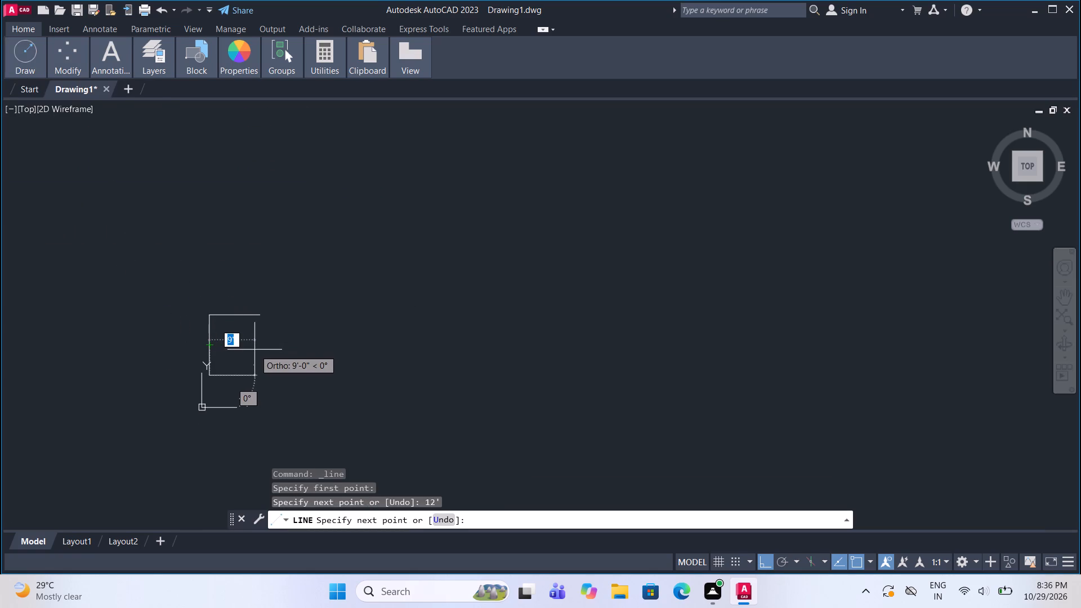
text(10')
key(Return)
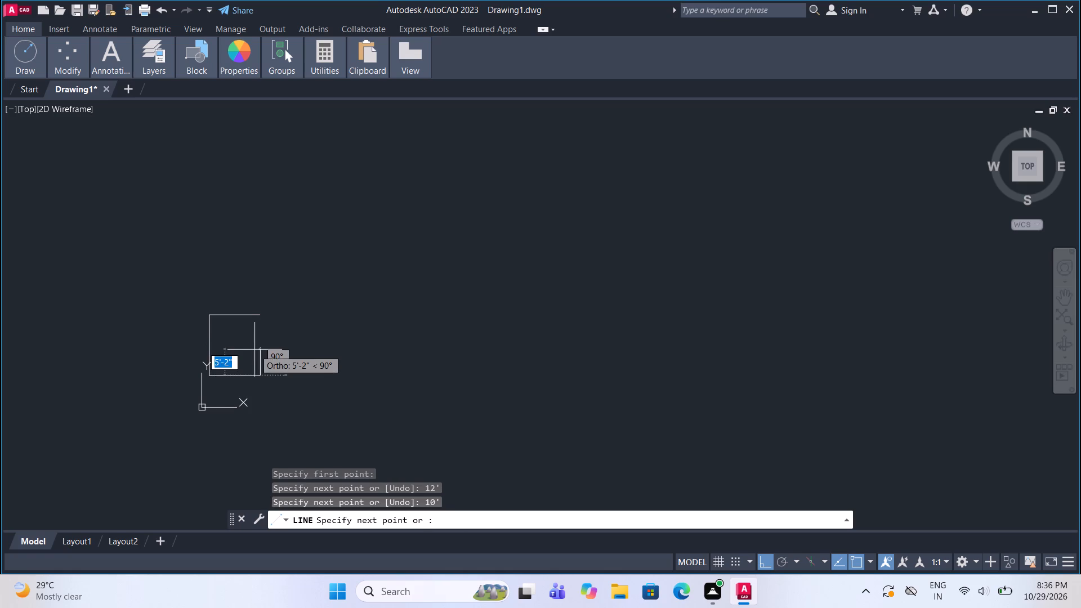
scroll(263, 328, up, 2)
click(252, 294)
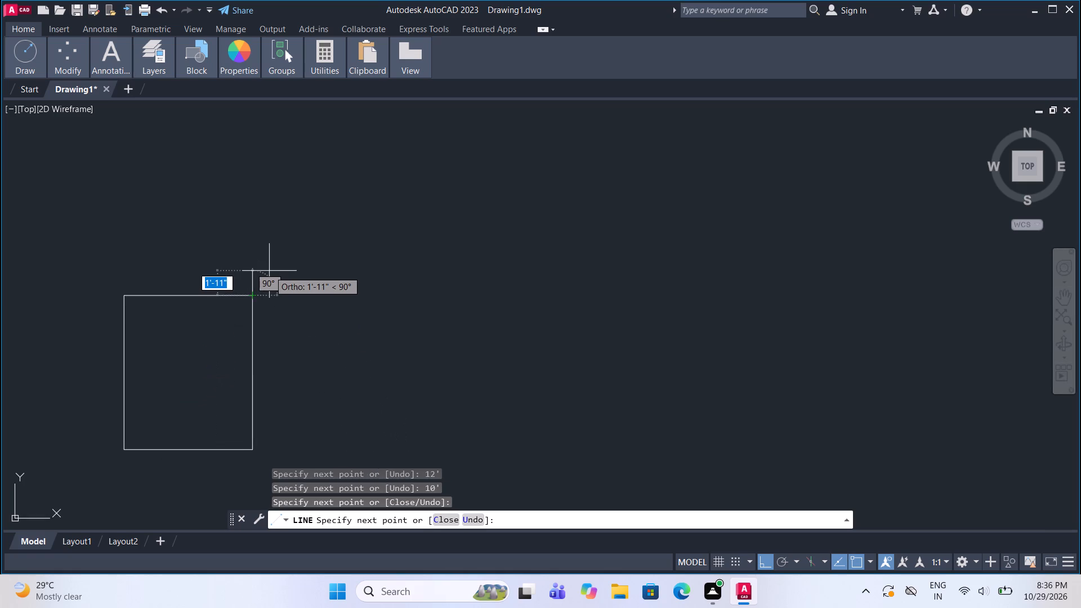
key(Escape)
Move all four lines of the rectangle straight up by more than 50'.
scroll(300, 261, down, 2)
scroll(272, 328, up, 1)
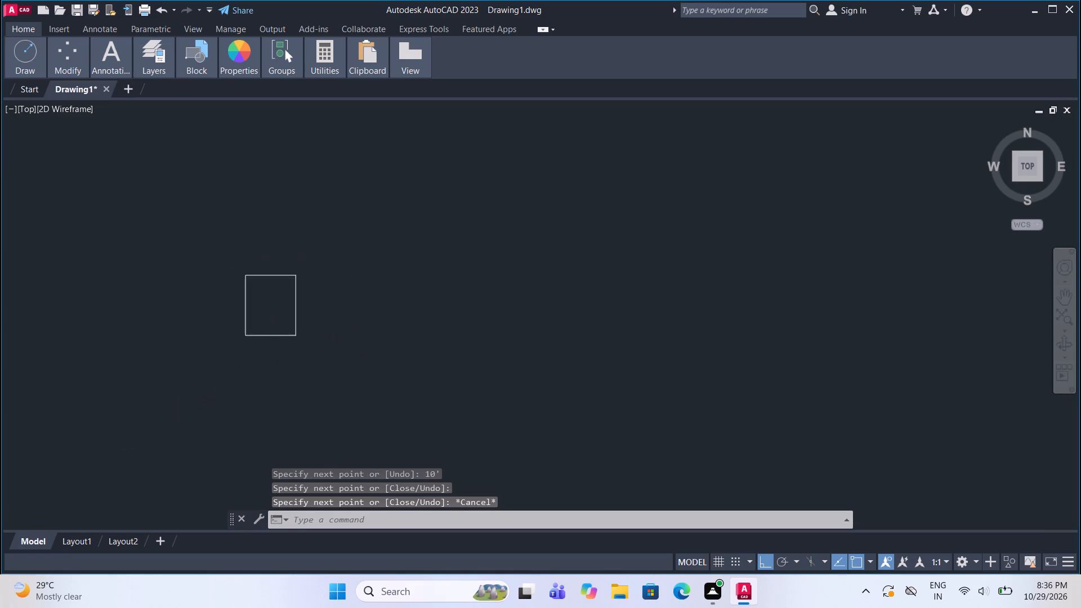
scroll(272, 328, up, 1)
drag(377, 367, 371, 360)
click(182, 158)
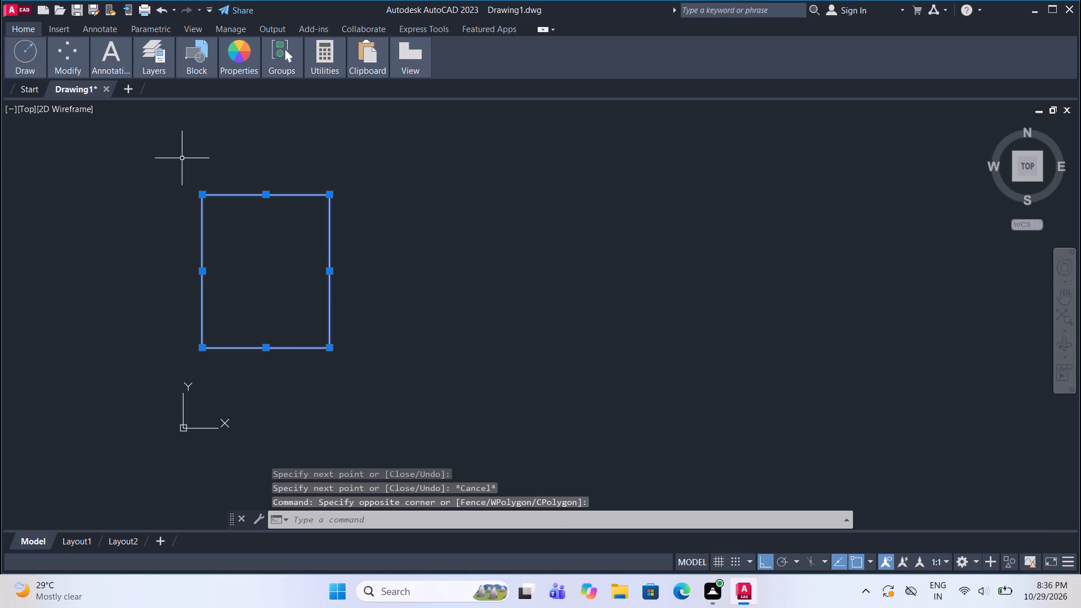
key(m)
key(Return)
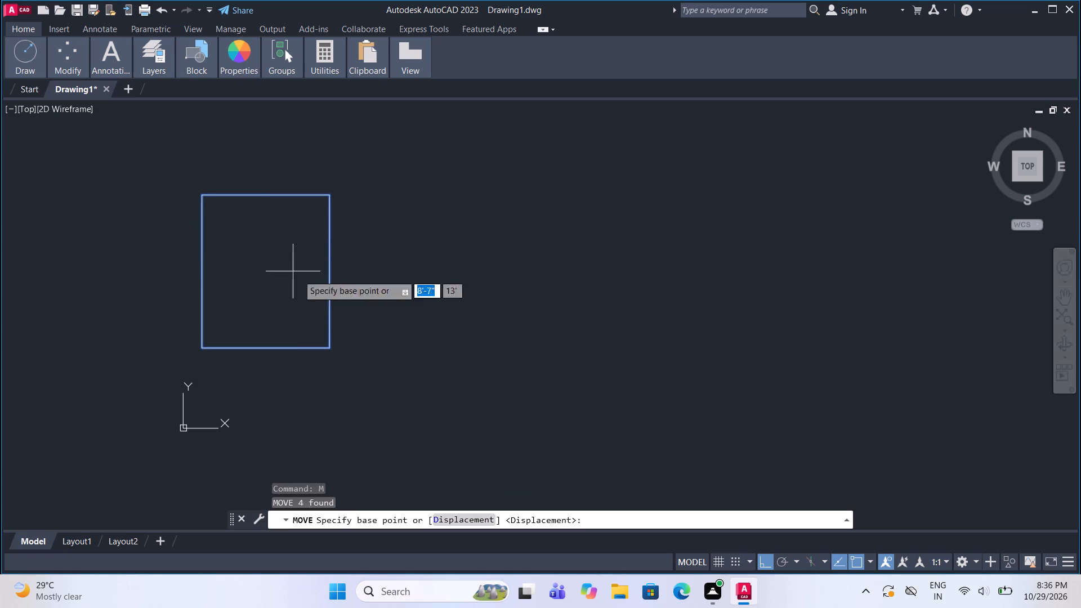
click(280, 305)
scroll(280, 315, down, 6)
middle_drag(281, 162, 280, 324)
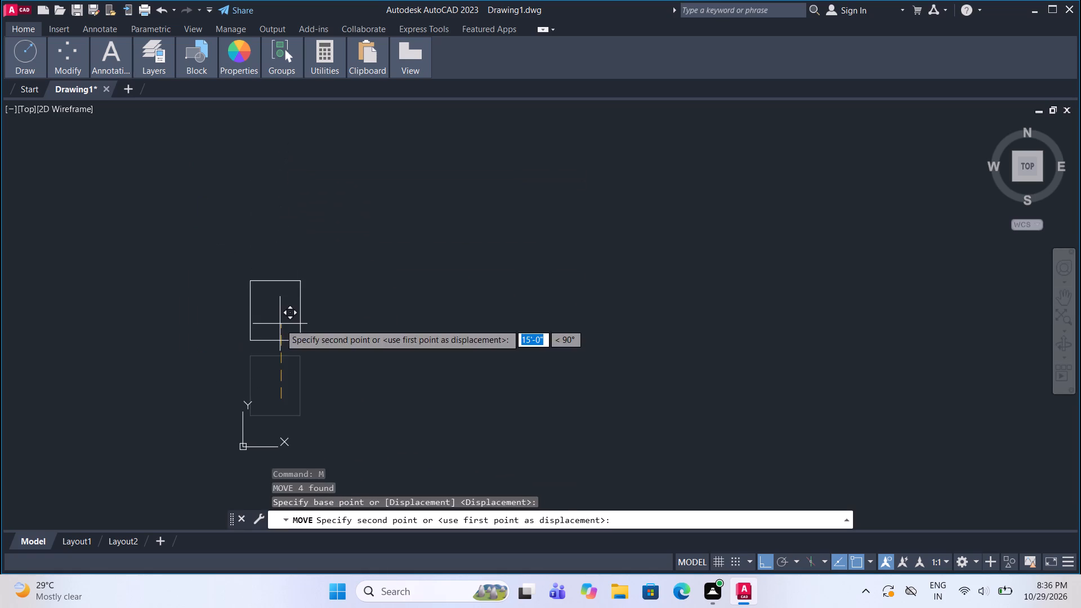
middle_drag(276, 208, 283, 306)
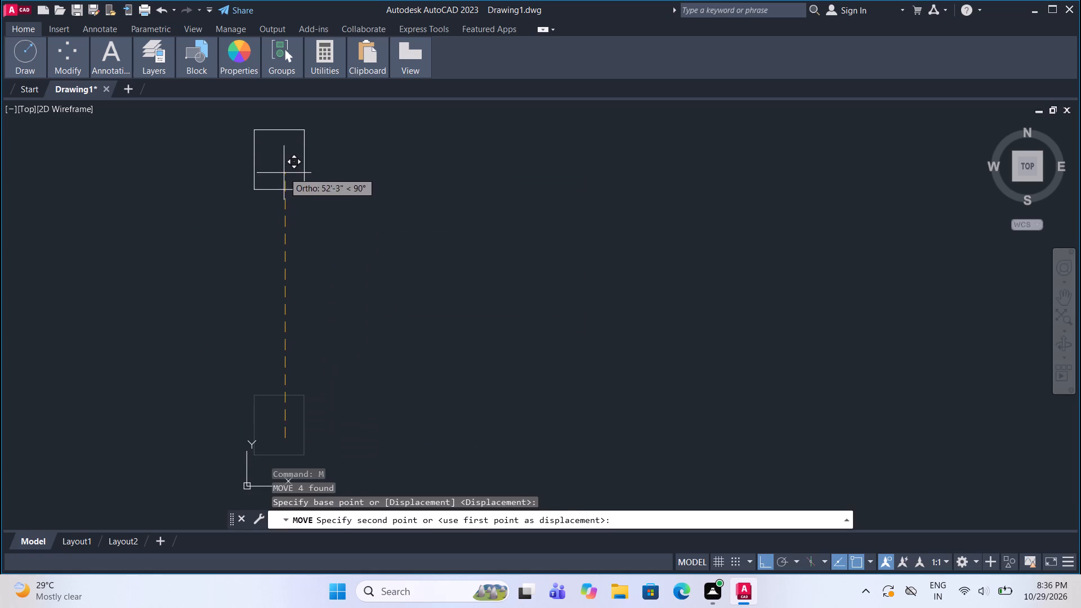
click(283, 153)
Offset the room rectangle's top and left lines outward by 9".
middle_drag(286, 161, 293, 304)
scroll(283, 286, up, 3)
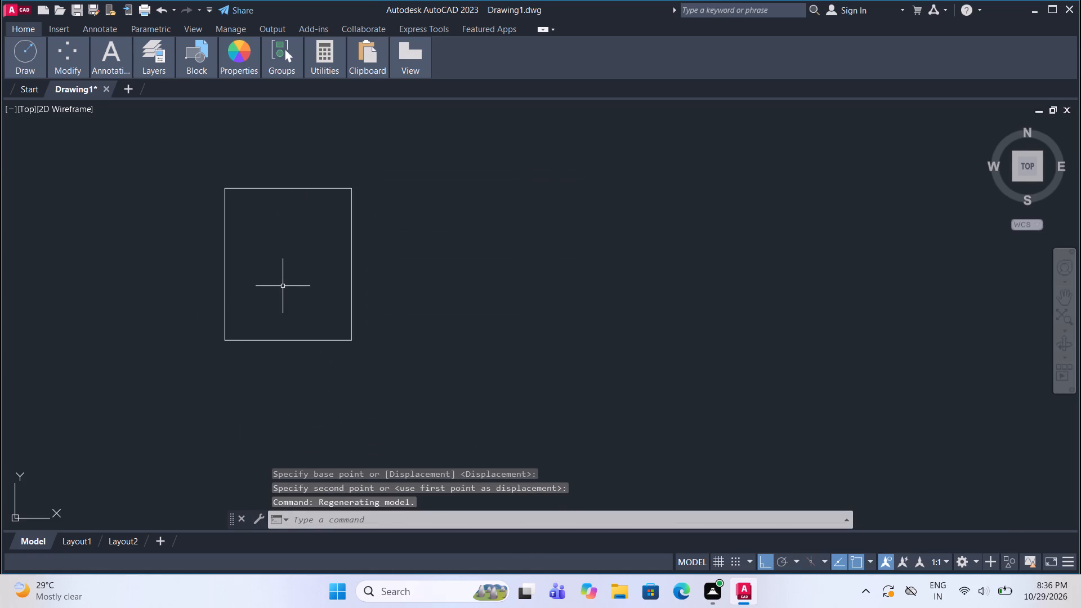
scroll(301, 293, down, 2)
middle_drag(301, 269, 293, 275)
scroll(288, 255, up, 1)
click(287, 253)
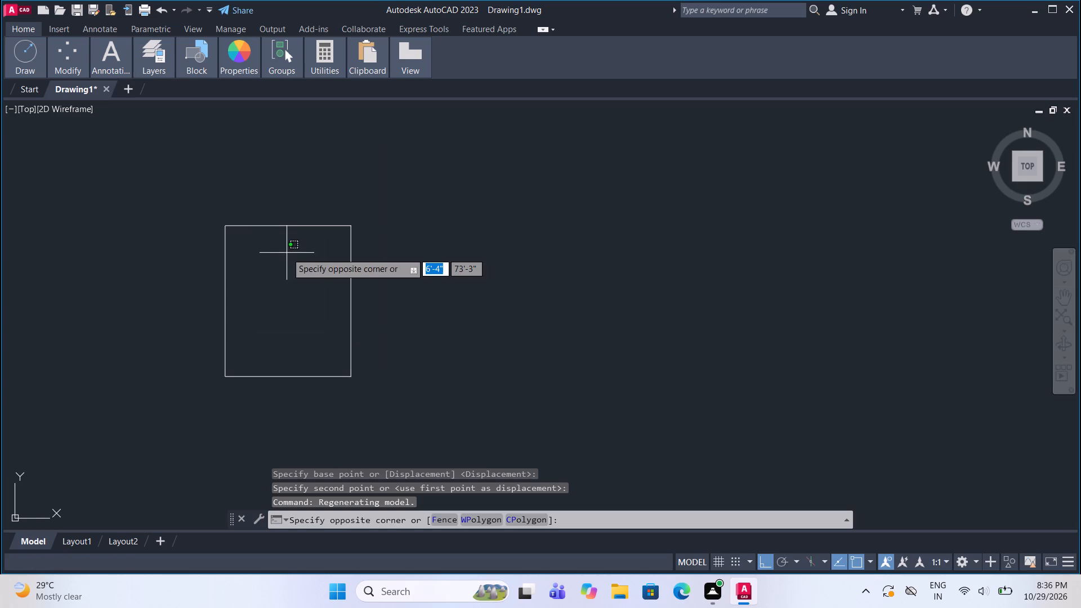
click(287, 253)
click(287, 251)
click(204, 195)
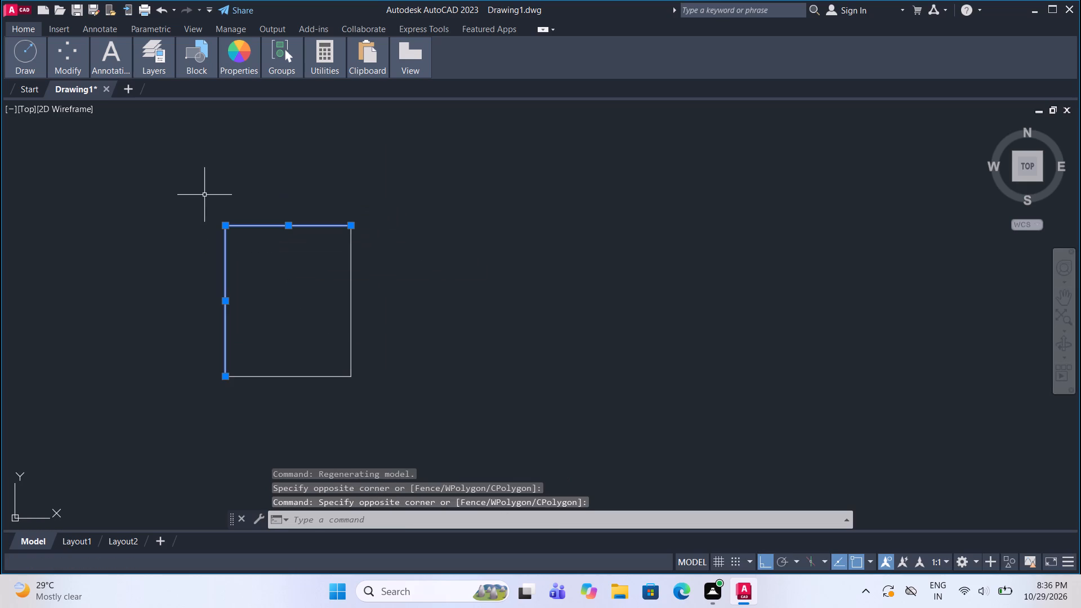
click(67, 57)
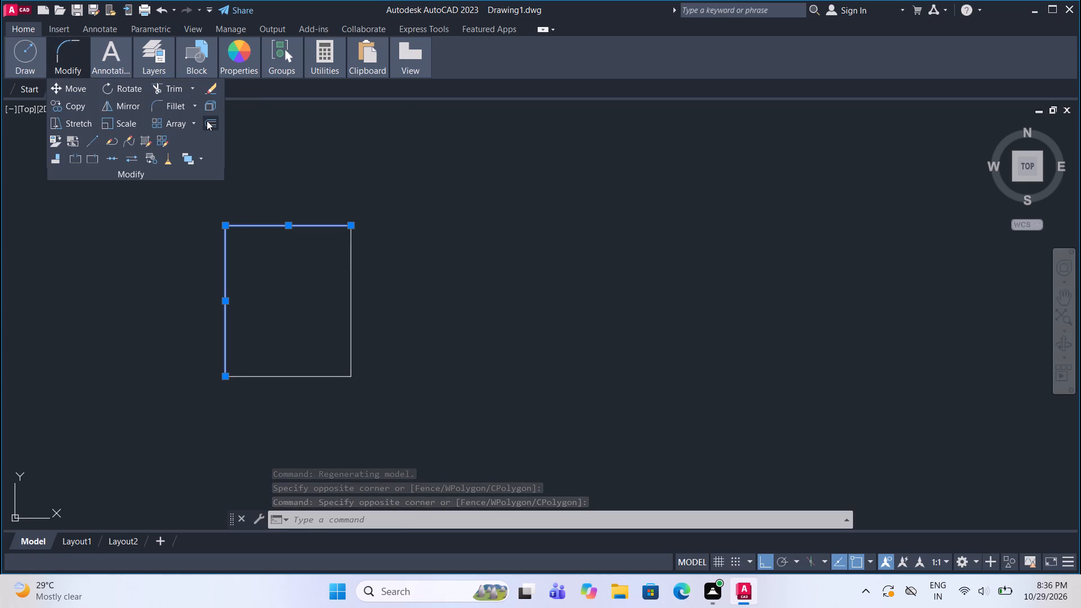
click(208, 120)
click(289, 227)
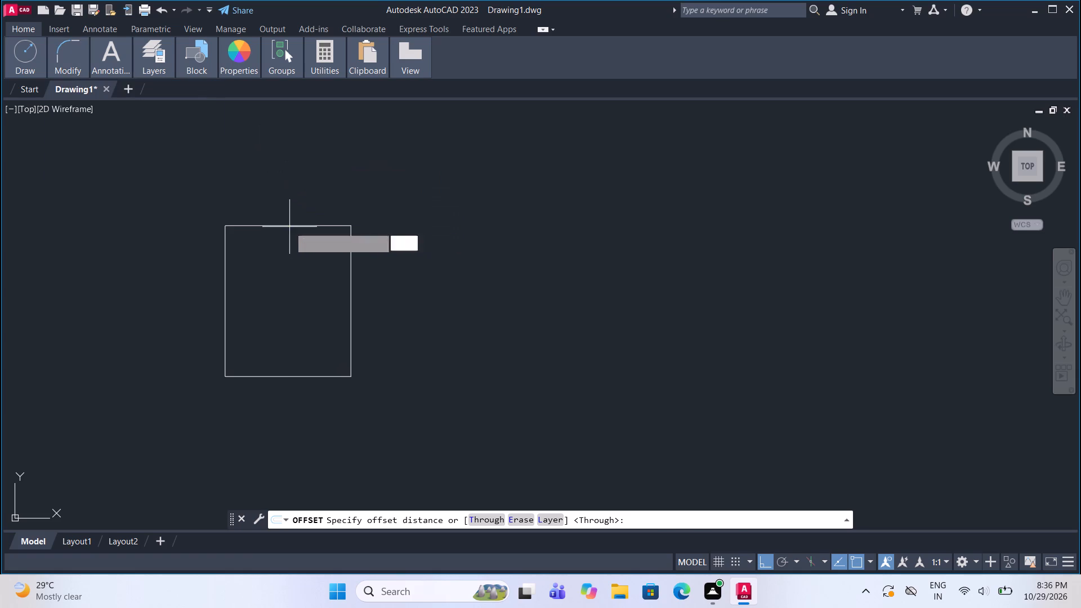
text(9")
key(Return)
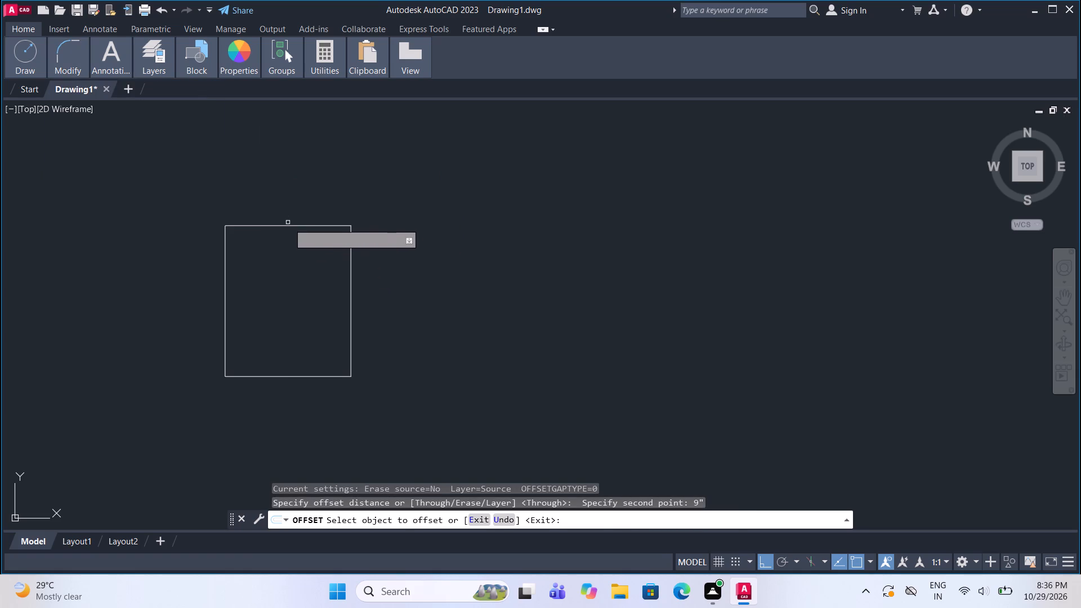
click(292, 225)
click(295, 185)
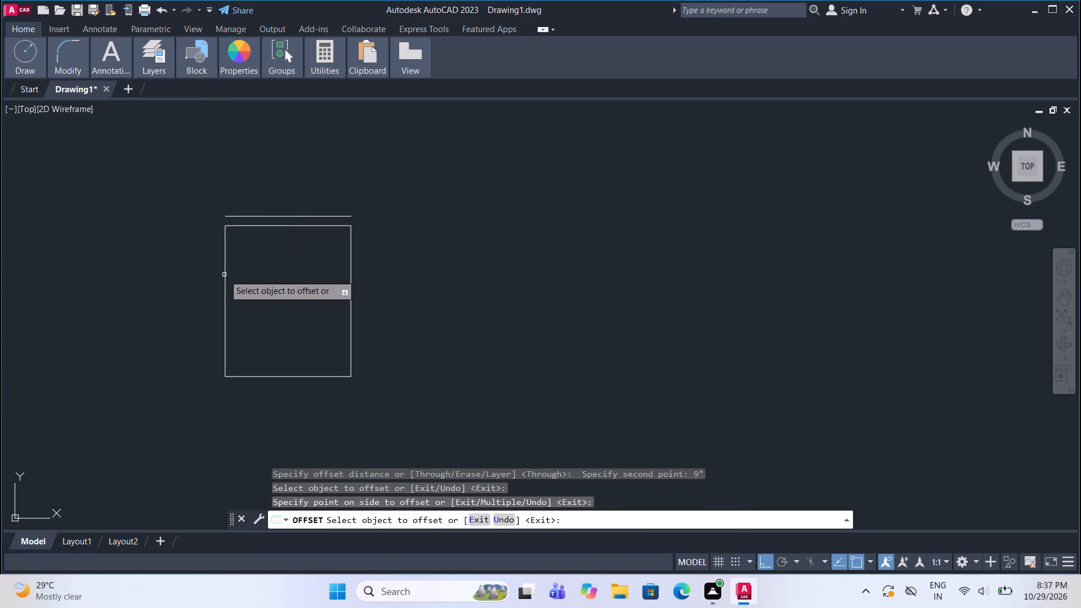
click(224, 275)
double_click(199, 269)
key(Escape)
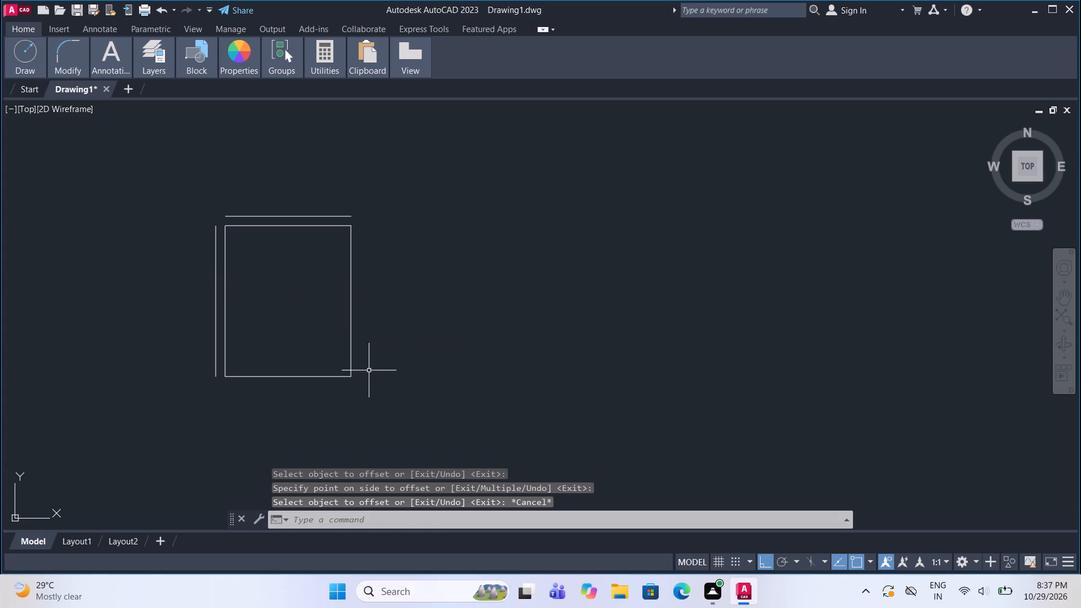
Offset the room rectangle's right and bottom lines outward by 4.5".
drag(373, 391, 368, 385)
click(346, 344)
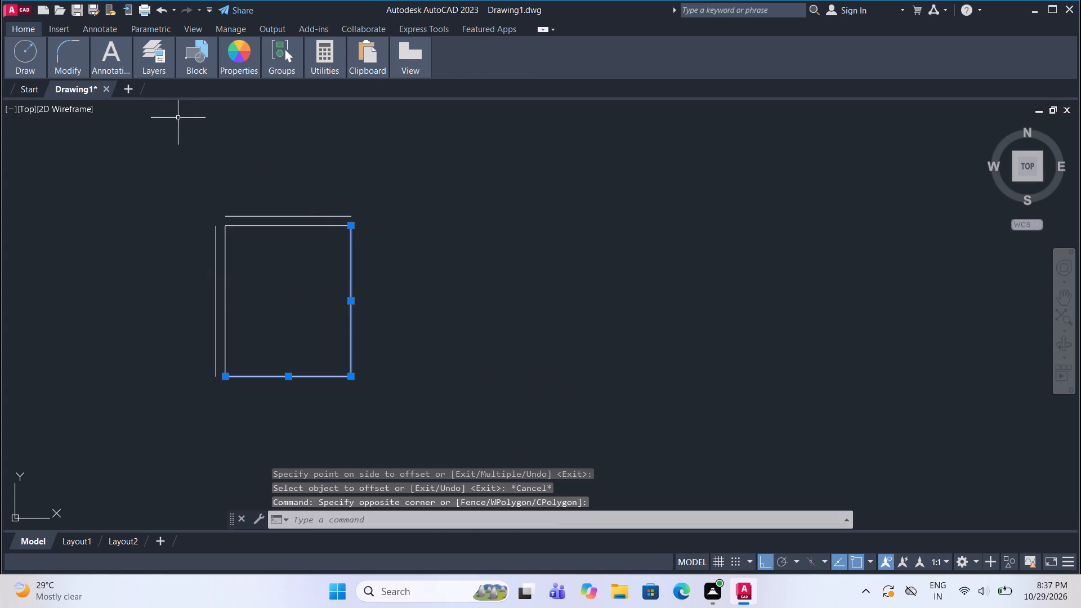
click(211, 117)
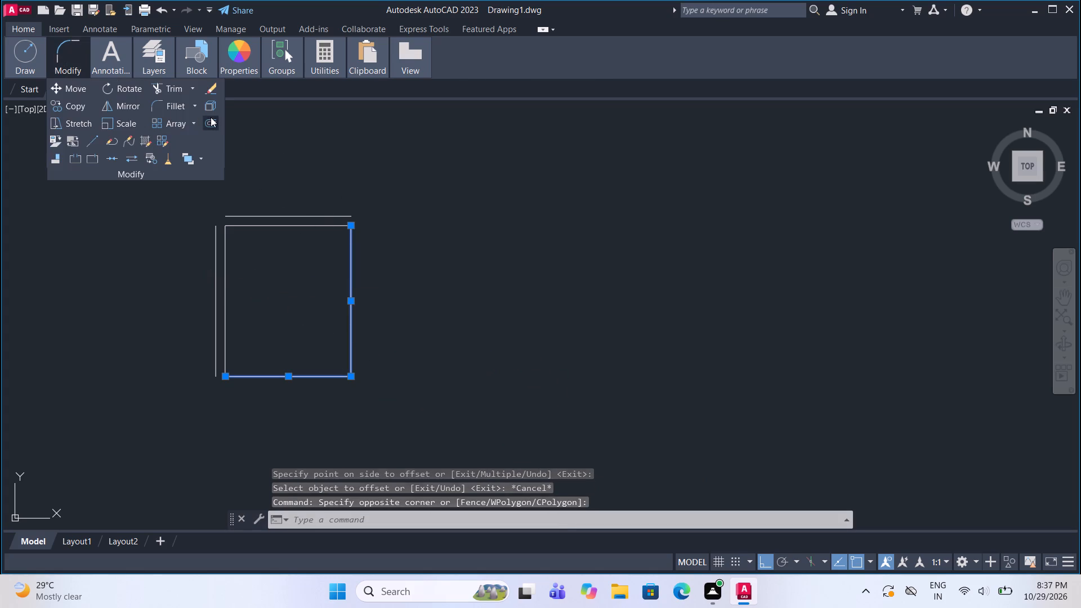
click(350, 297)
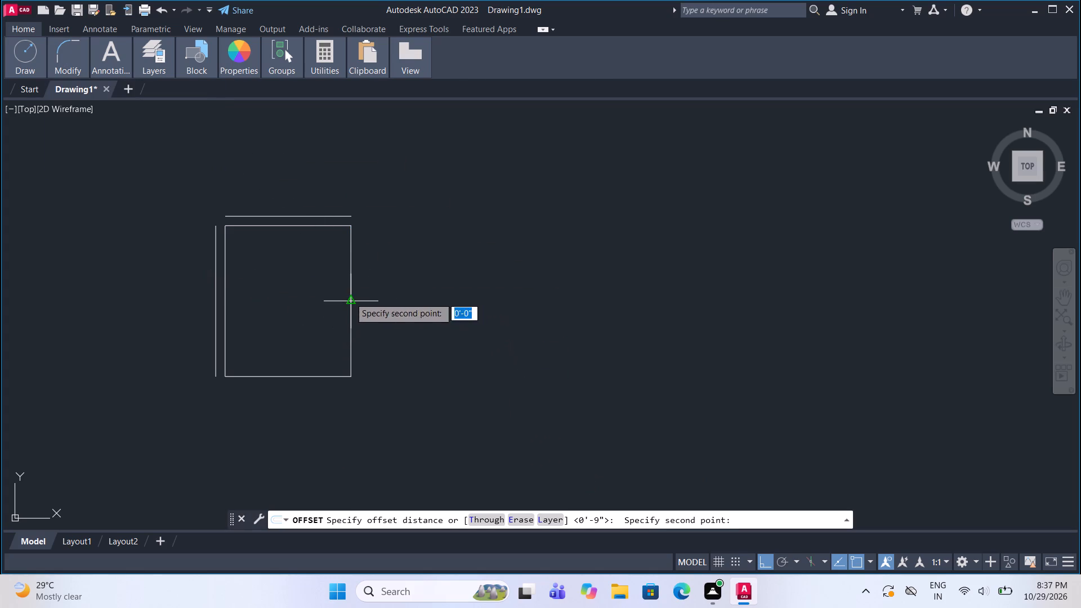
key(4)
text(.5)
key(shift+quotedbl)
key(Return)
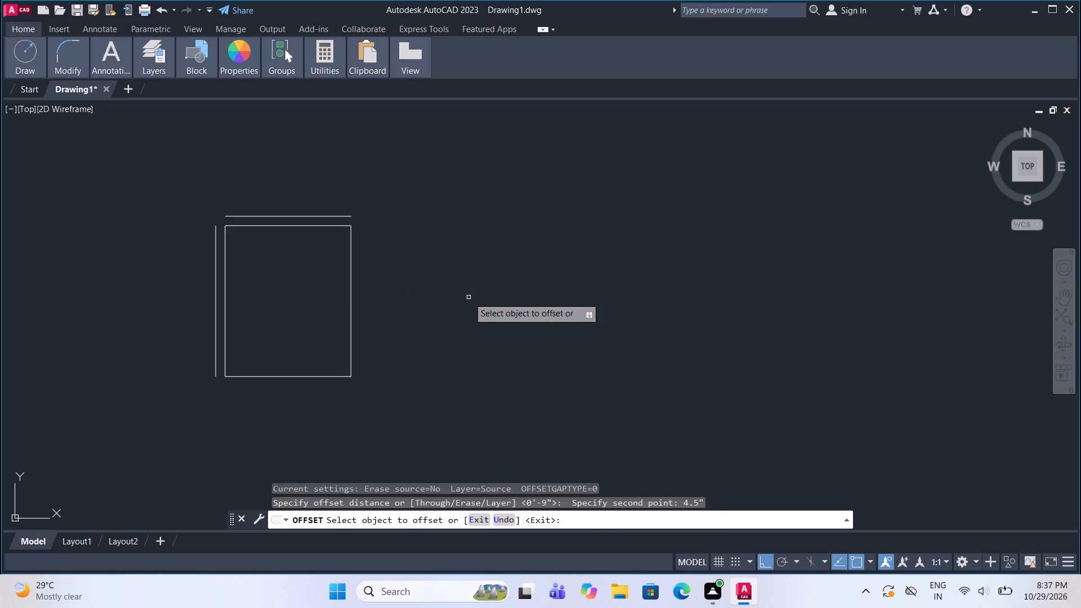
drag(350, 310, 367, 310)
click(383, 311)
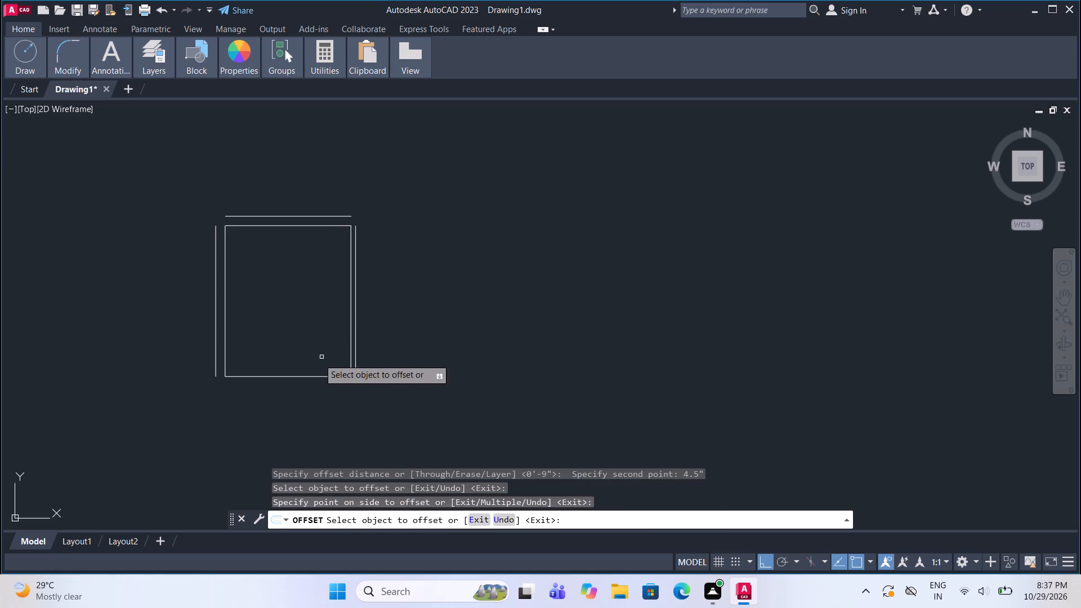
drag(307, 377, 307, 382)
double_click(307, 387)
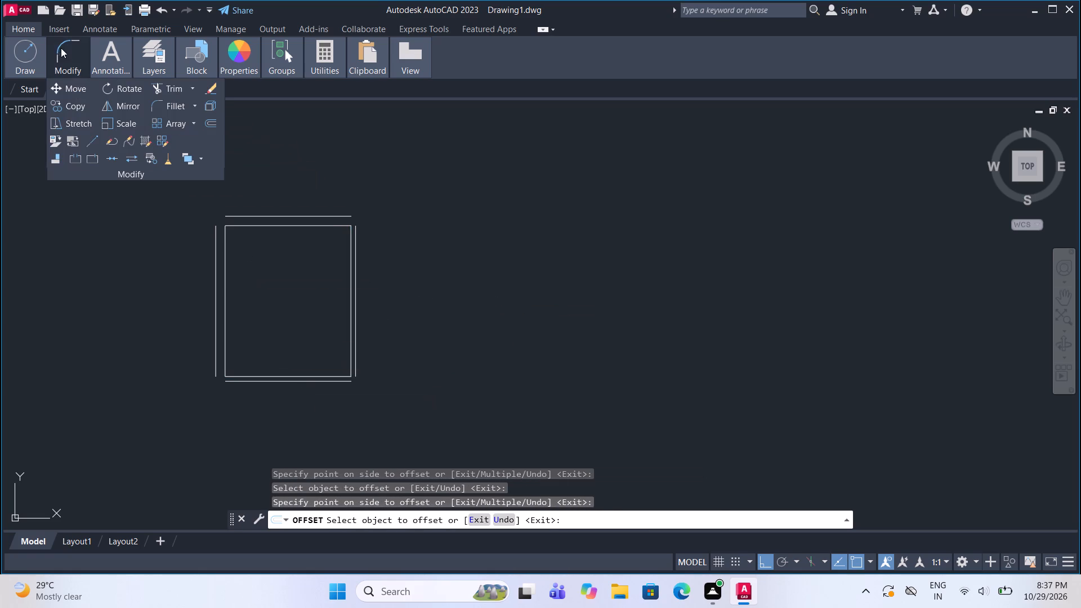
Fillet the outer wall lines into closed corners at the room's top-left and top-right.
click(168, 105)
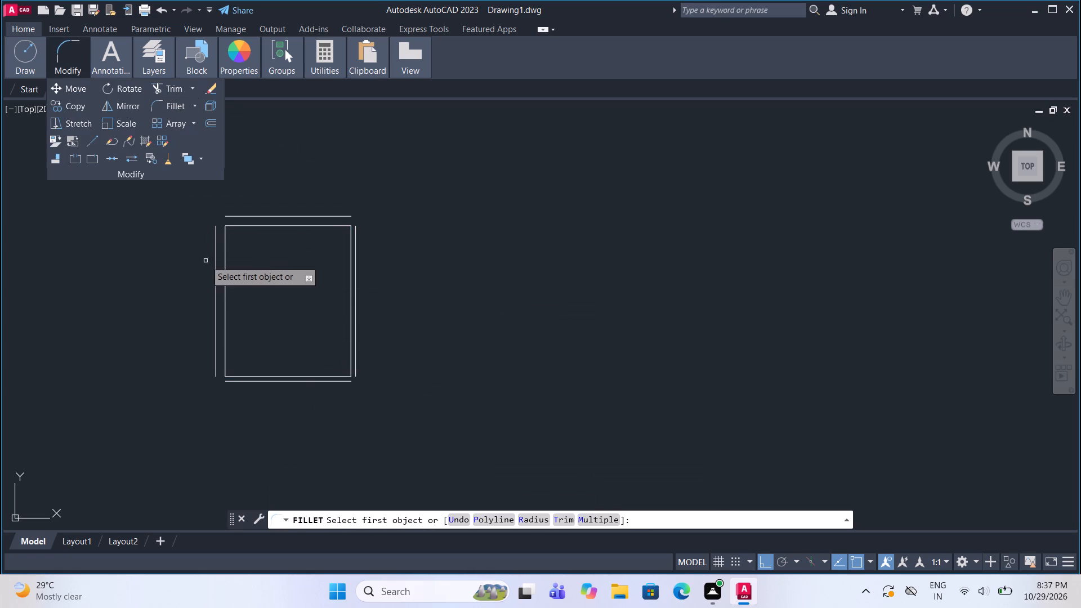
click(216, 272)
click(240, 217)
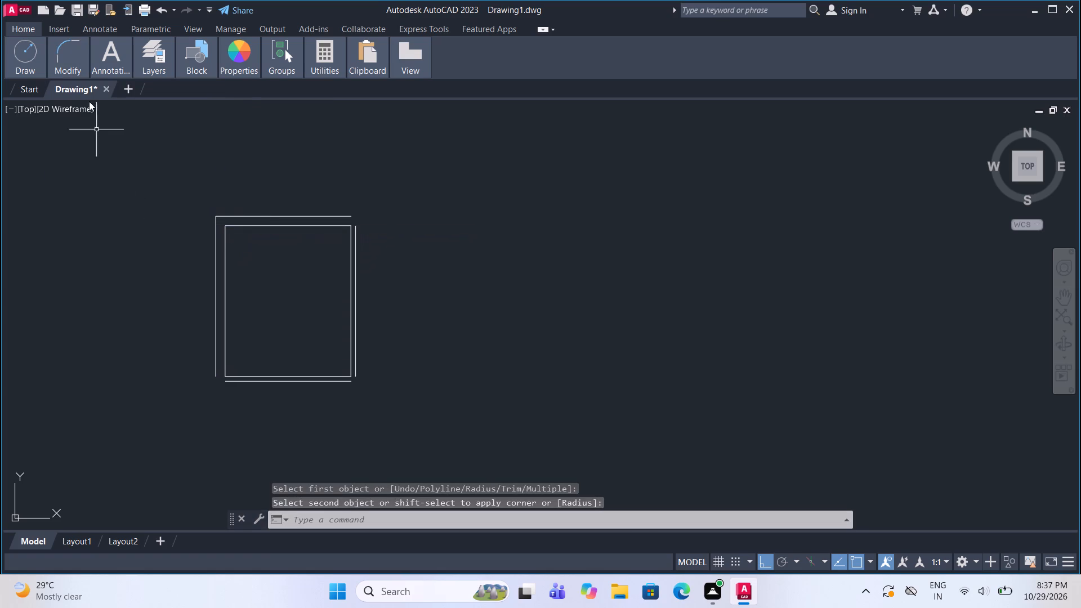
click(70, 53)
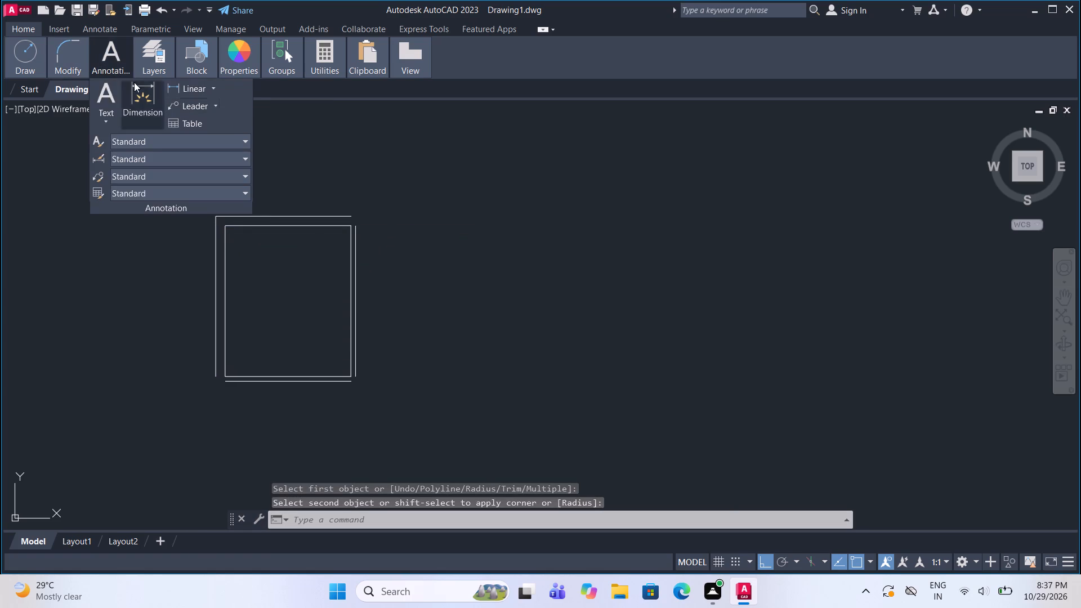
click(72, 52)
click(176, 102)
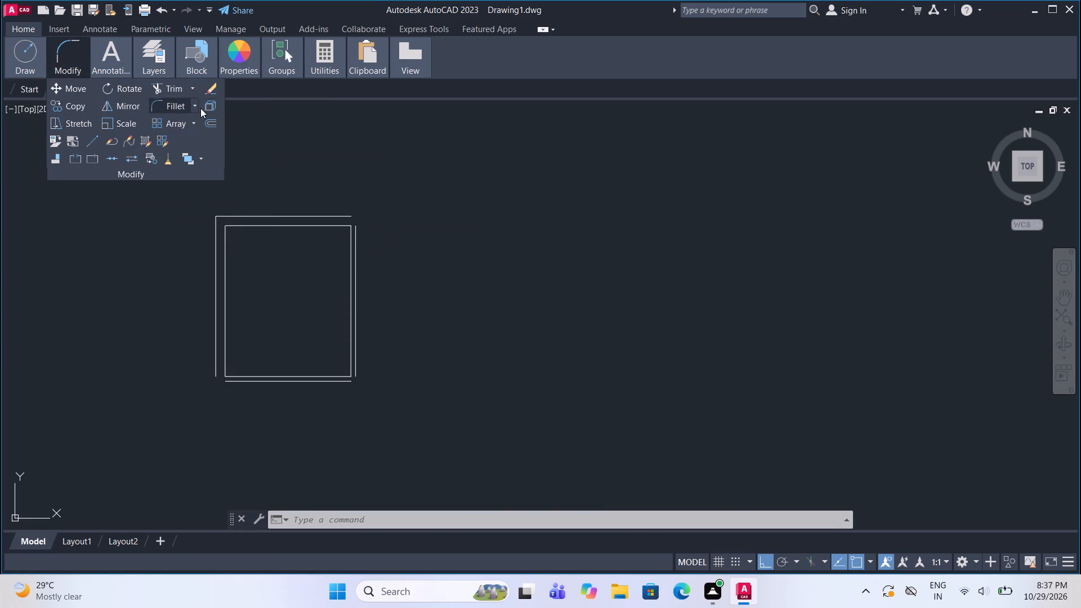
click(333, 217)
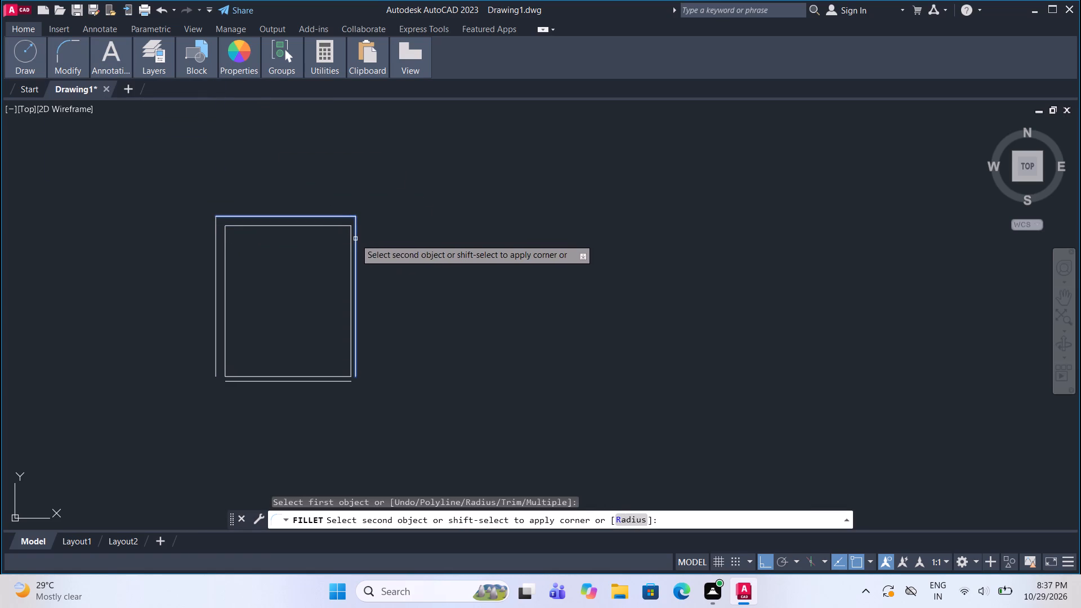
click(355, 239)
Fillet the outer wall lines into closed corners at the room's bottom-left and bottom-right.
click(76, 58)
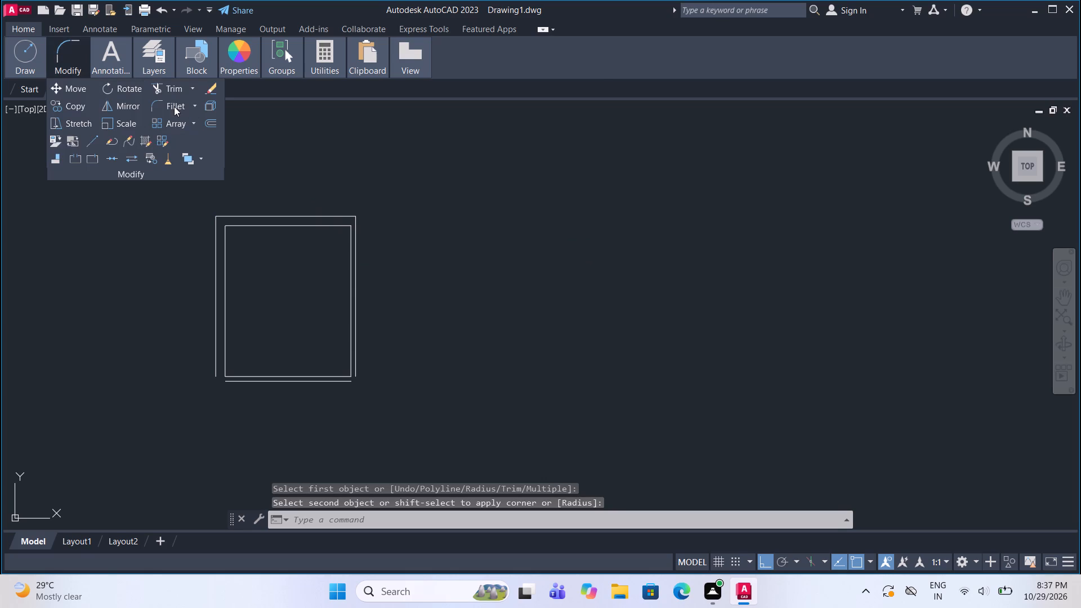
click(174, 106)
click(215, 357)
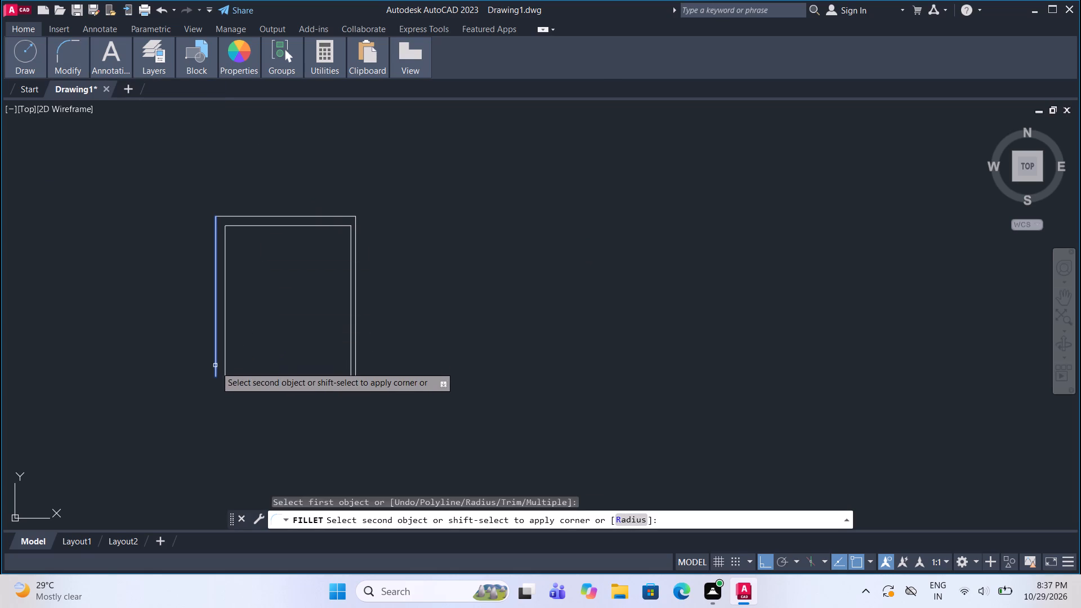
click(237, 382)
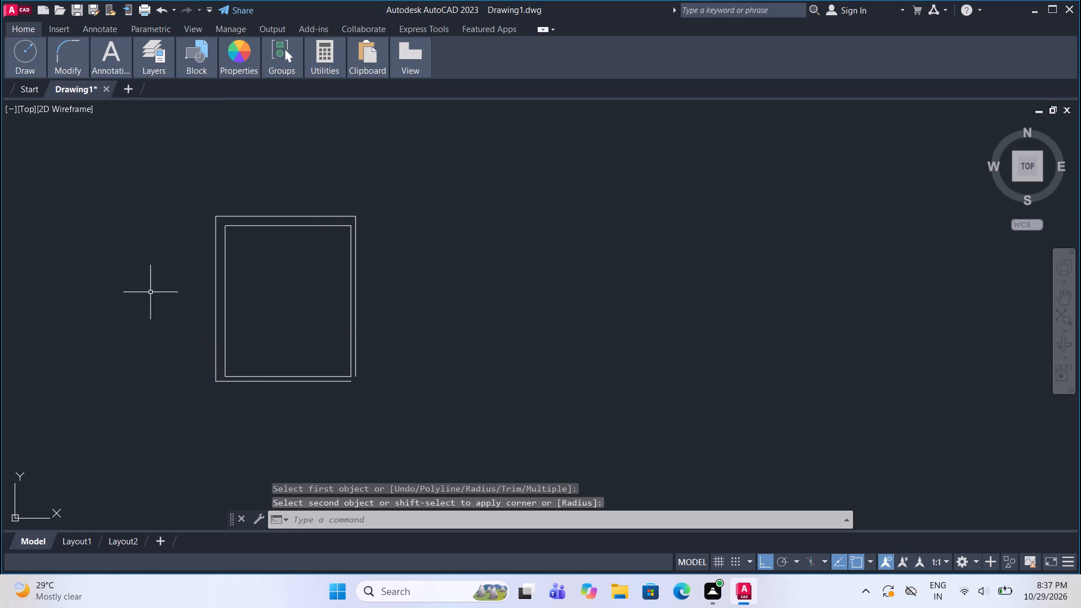
click(62, 61)
click(166, 104)
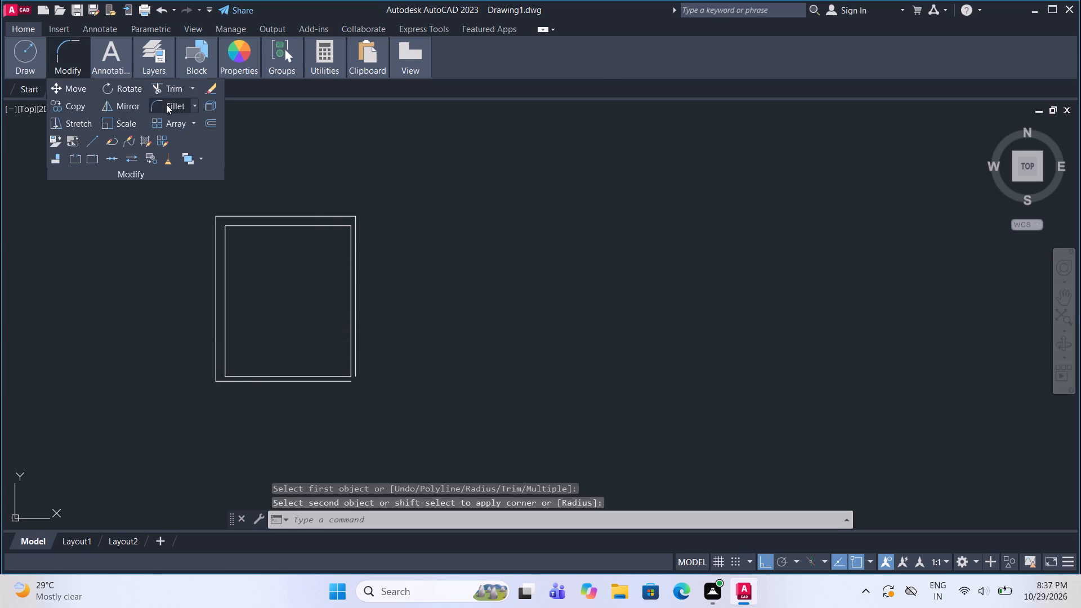
click(345, 383)
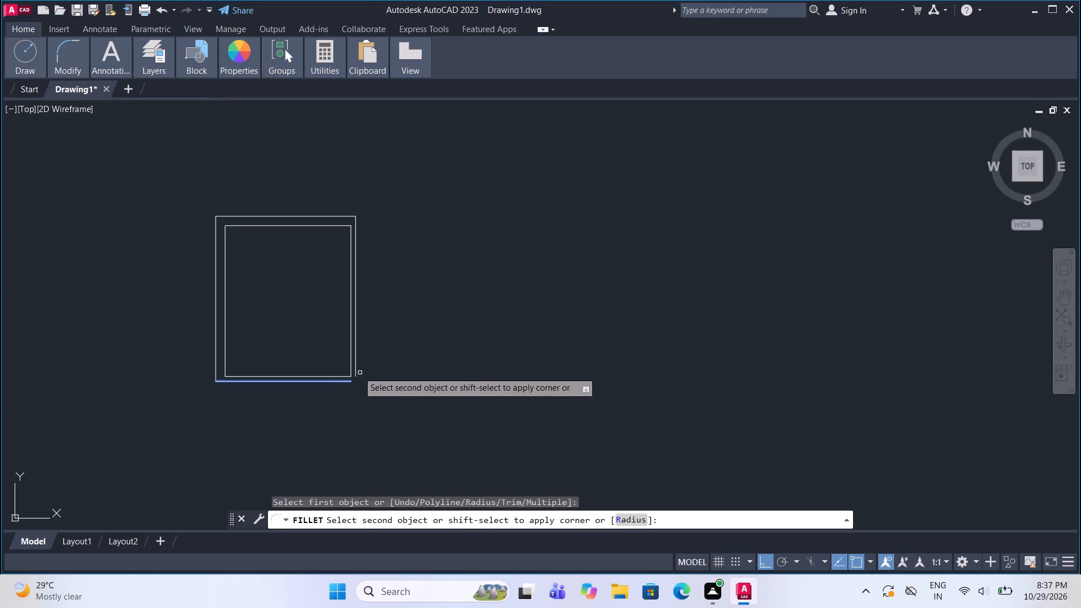
click(355, 365)
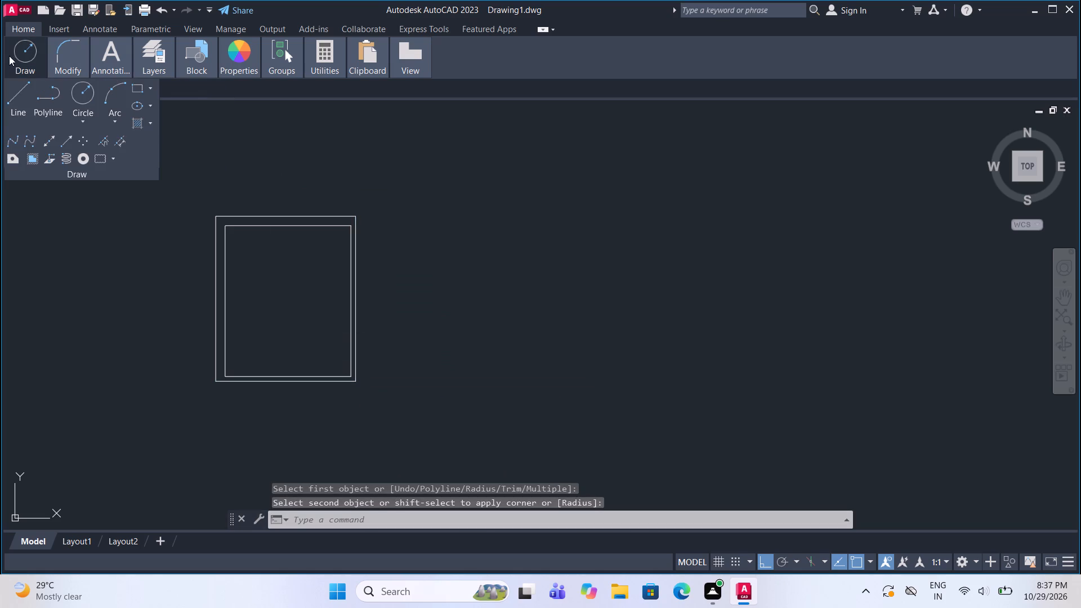
Draw a horizontal 5' line to the right from the outer wall's top-right corner.
click(22, 100)
middle_drag(461, 171, 450, 175)
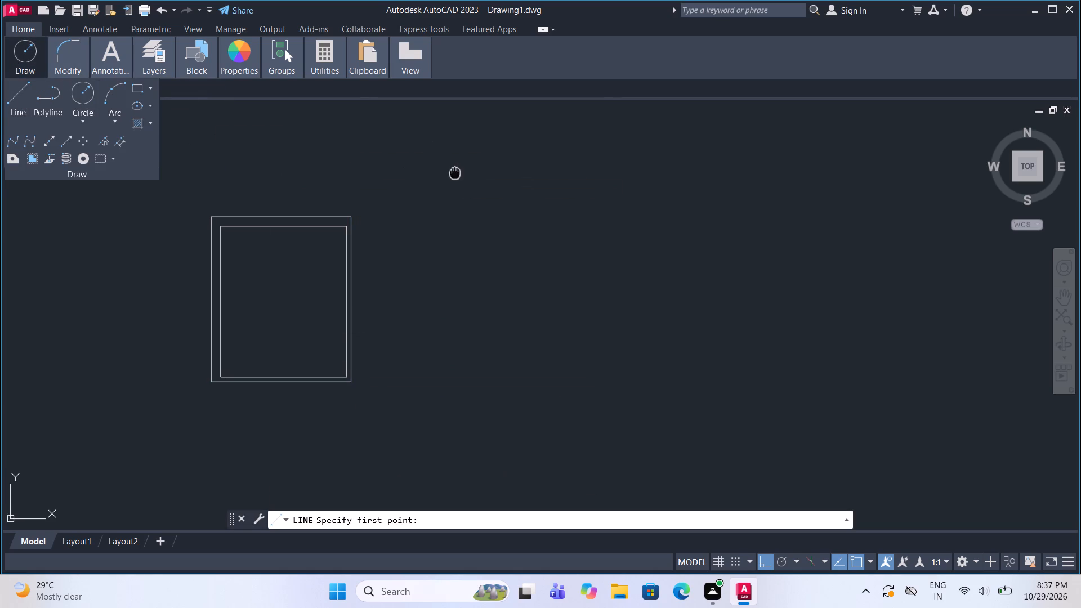
middle_drag(450, 175, 441, 177)
scroll(441, 177, down, 1)
scroll(405, 202, up, 3)
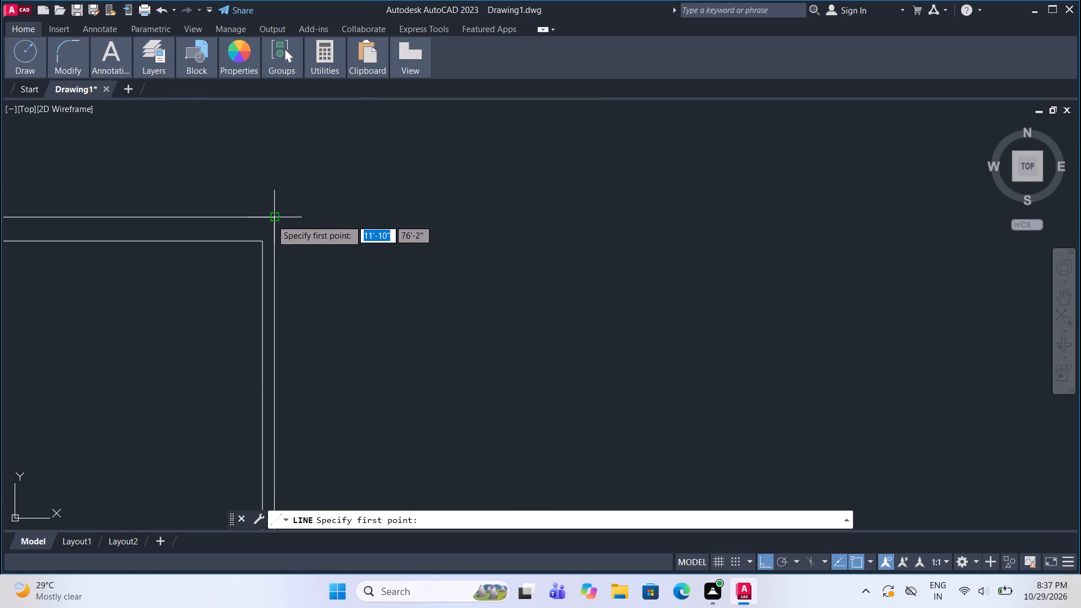
click(269, 220)
text(5'')
key(Return)
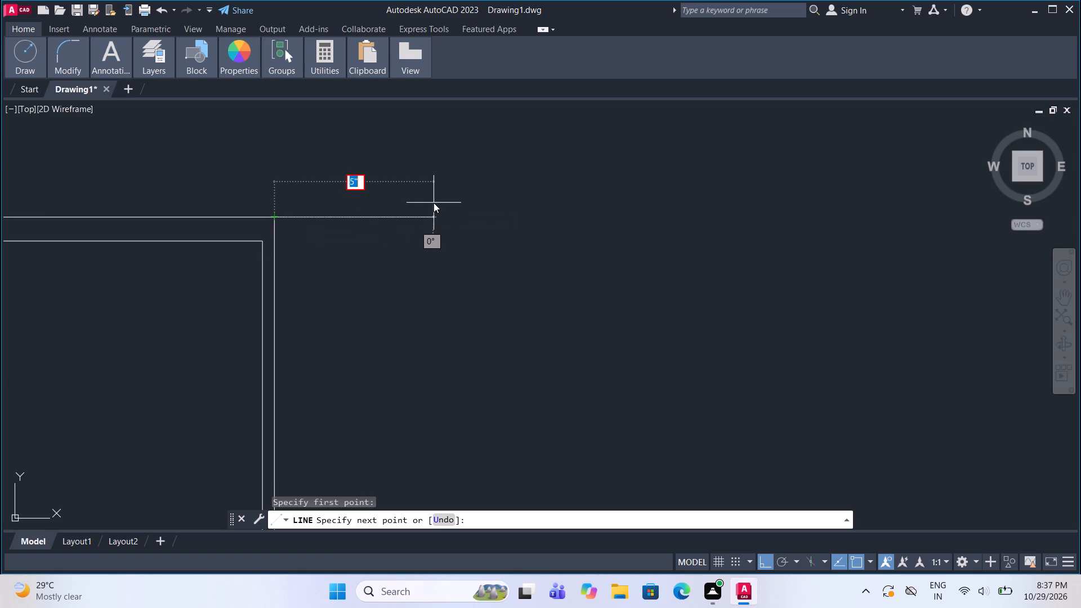
key(Escape)
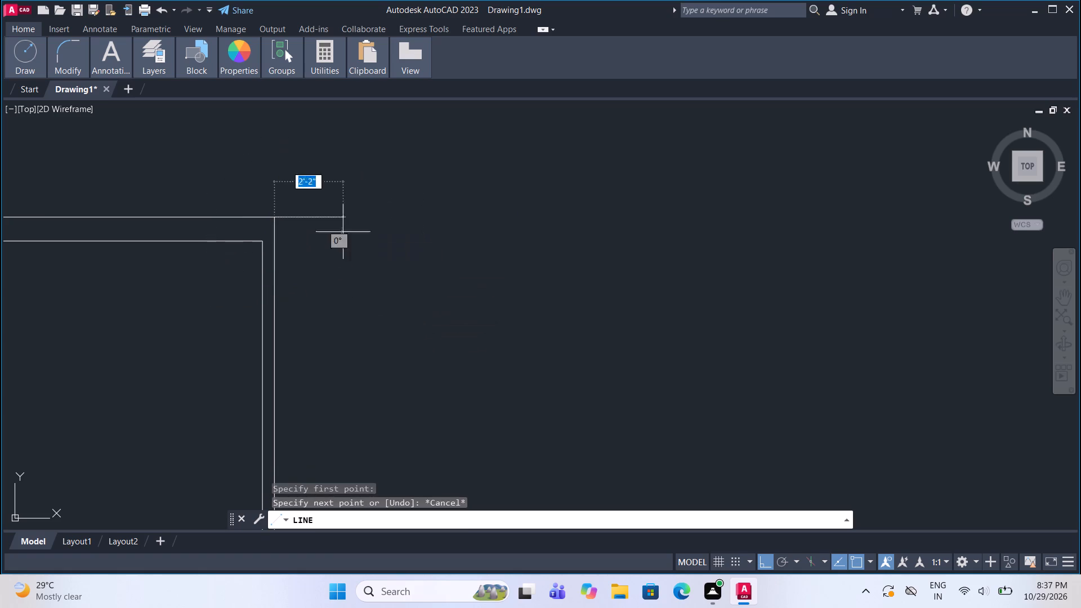
text(5')
key(Return)
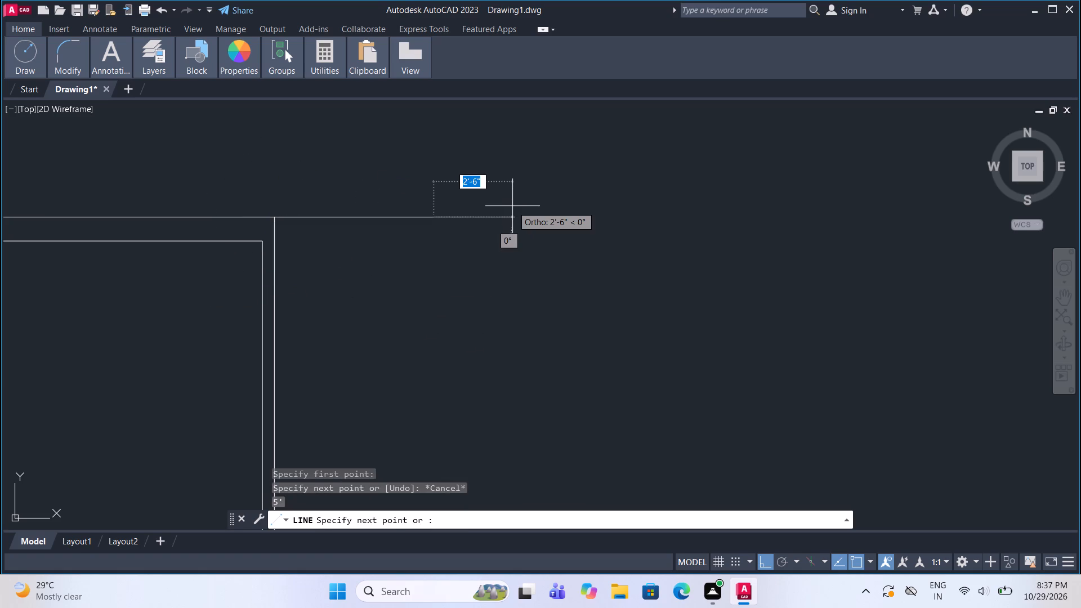
key(Escape)
Offset the 5' top line of the adjoining space 9" downward to form its top wall.
click(458, 244)
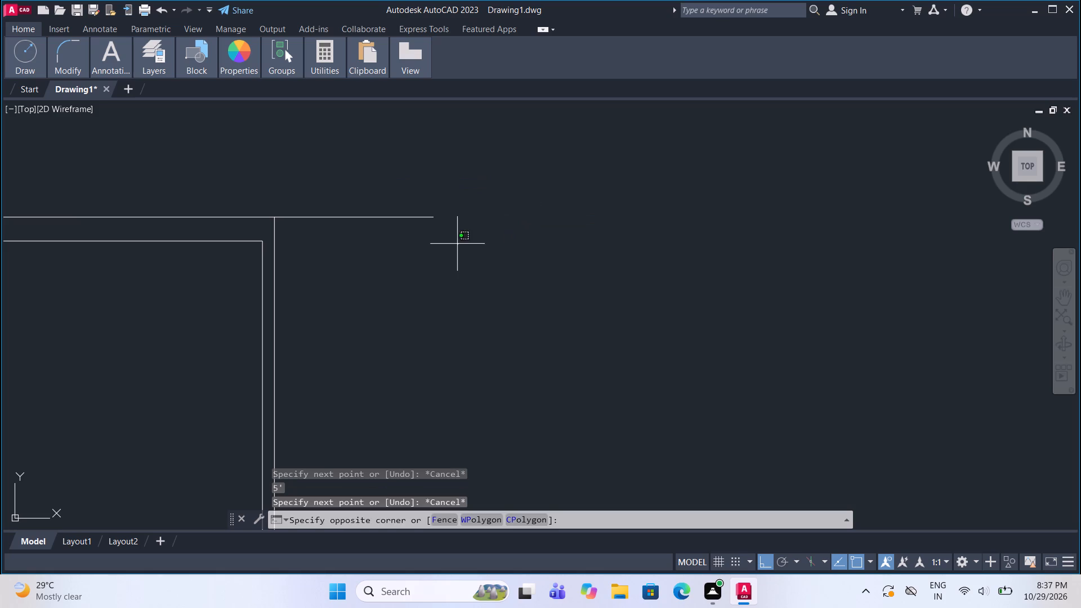
click(408, 168)
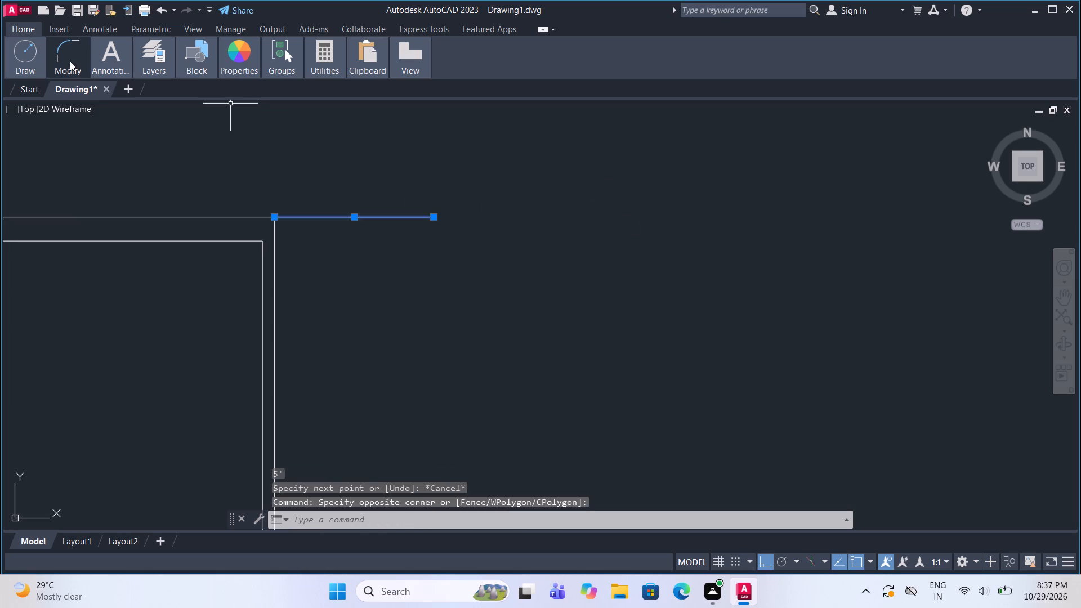
click(70, 61)
click(211, 122)
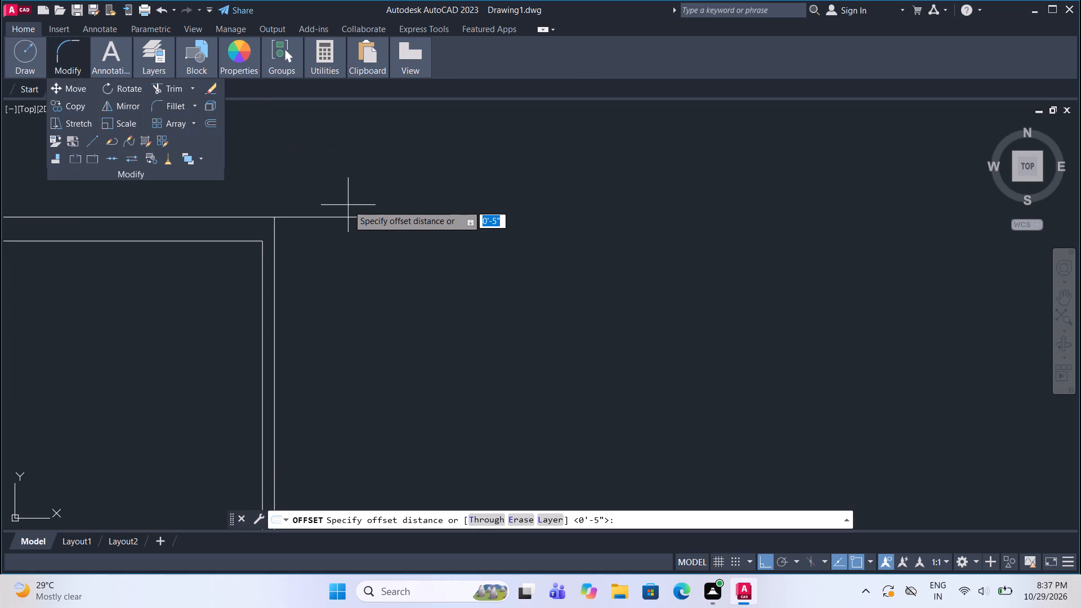
click(343, 220)
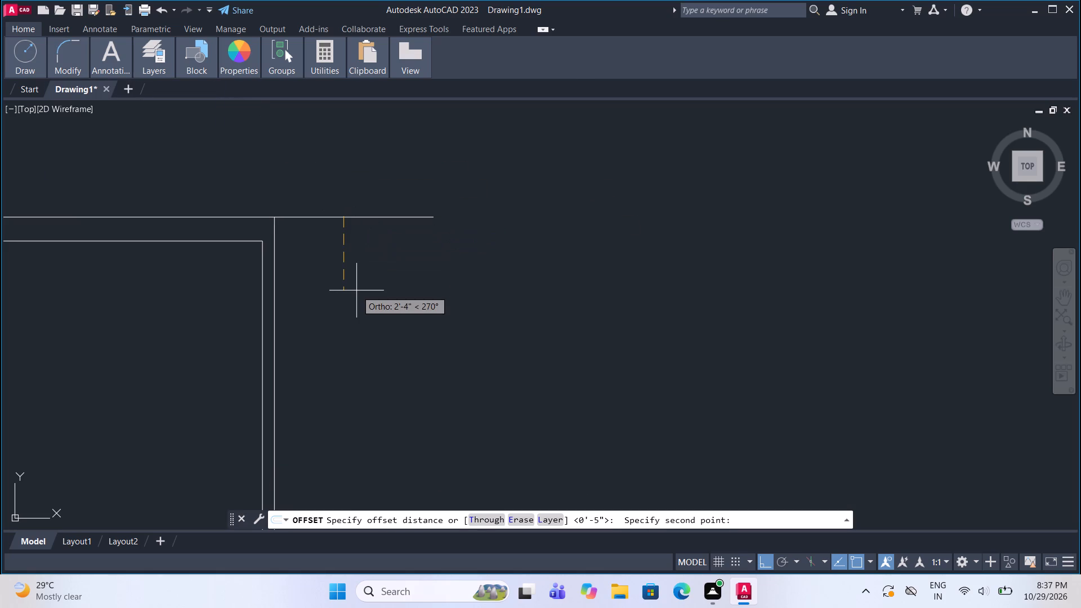
key(9)
key(shift+quotedbl)
key(Return)
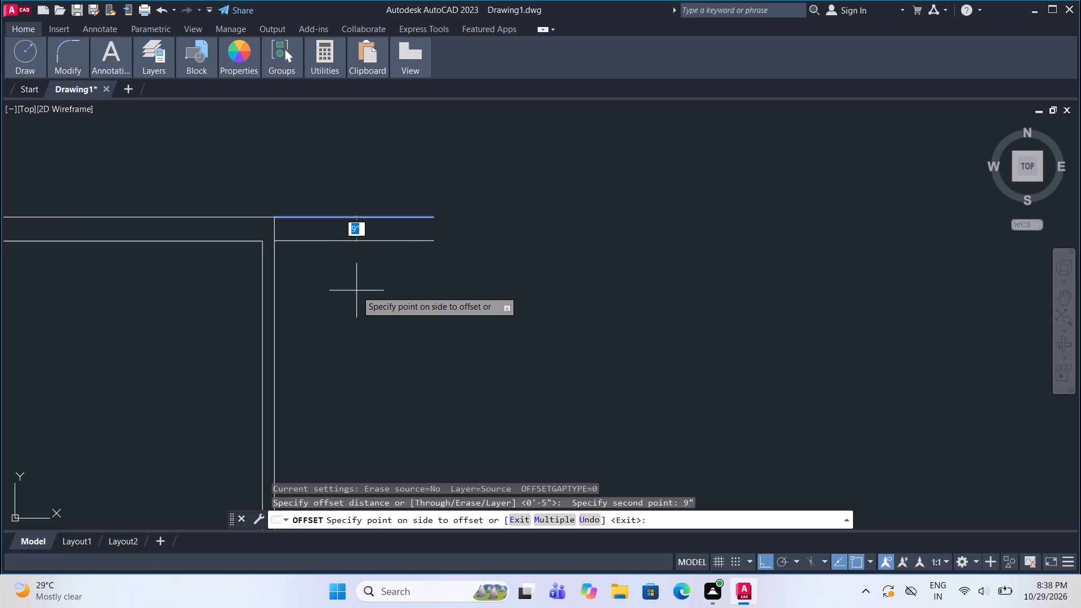
click(357, 308)
Draw a line 8'6" down from the offset line's right end and back left to the first room's outer right wall.
click(28, 55)
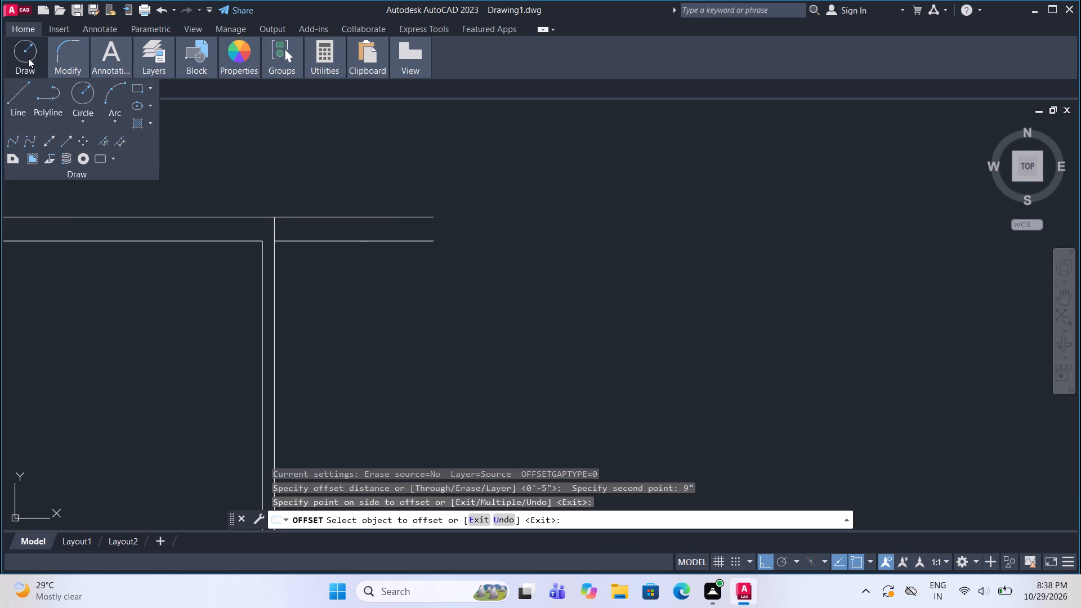
click(28, 91)
click(434, 243)
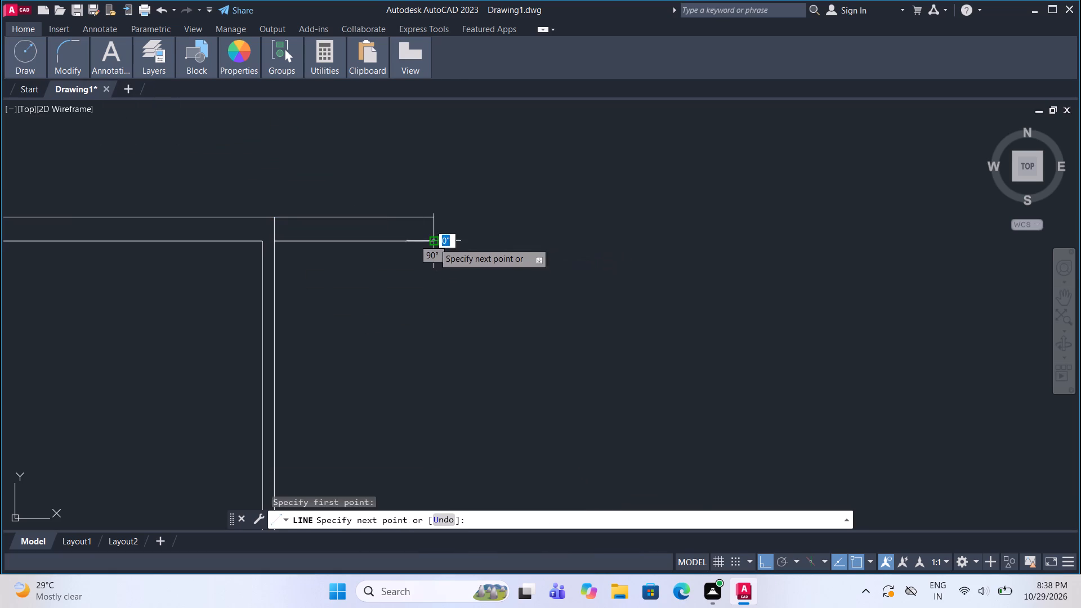
text(8'6")
key(Return)
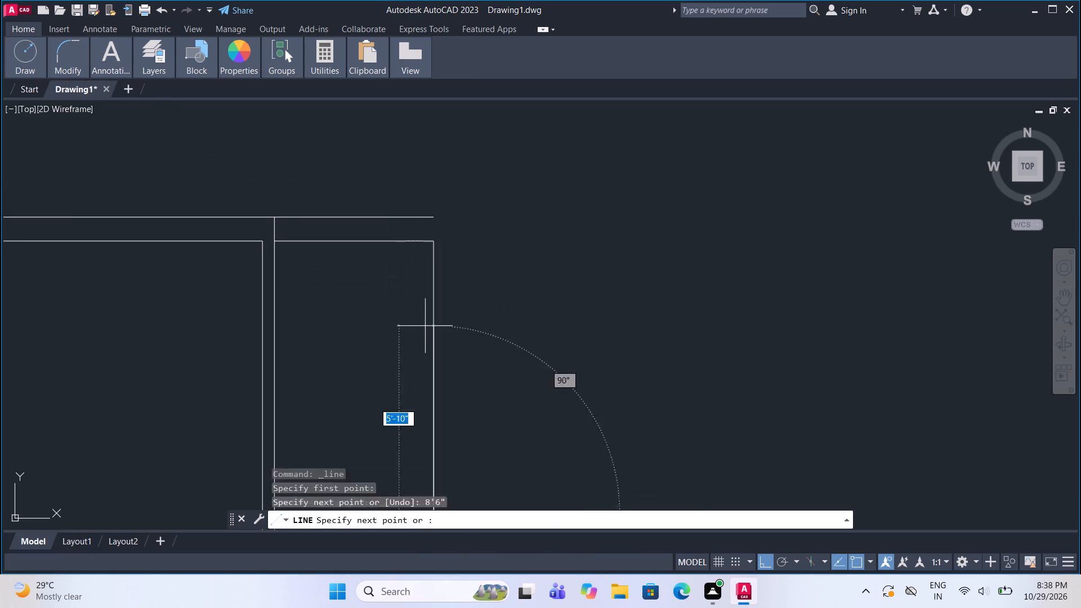
scroll(425, 326, down, 4)
scroll(410, 370, up, 4)
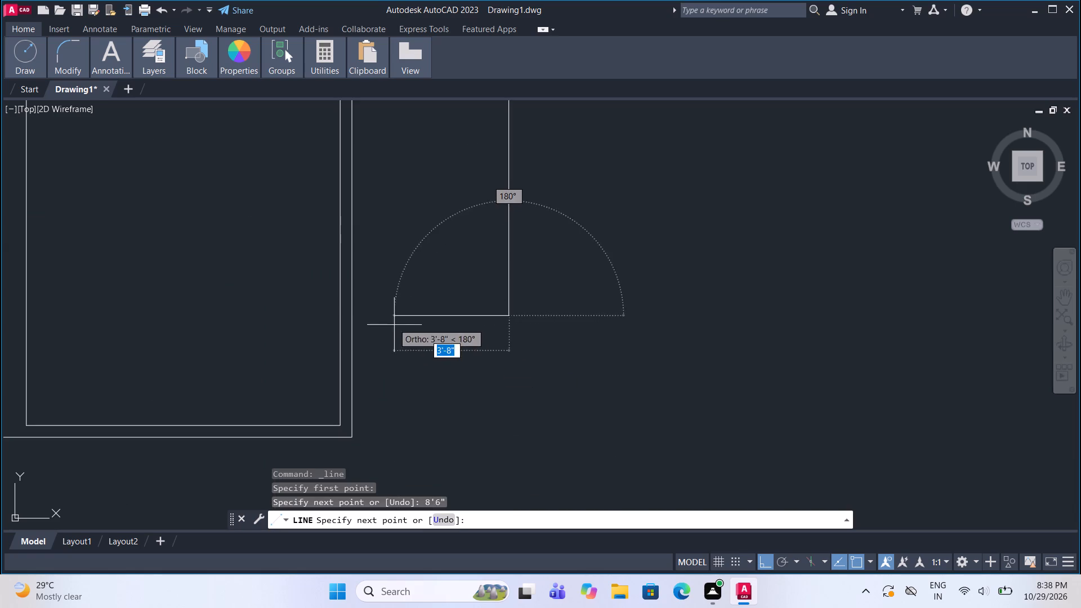
click(349, 315)
key(Escape)
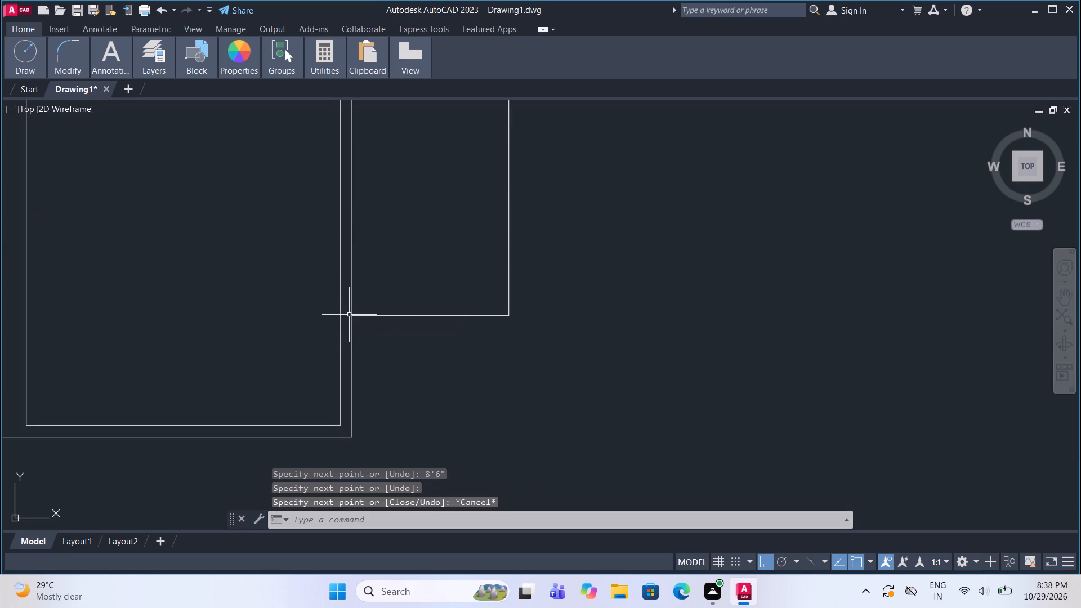
Offset the adjoining space's right and bottom lines outward by 4.5".
scroll(350, 320, down, 3)
scroll(399, 259, up, 1)
middle_drag(386, 271, 376, 263)
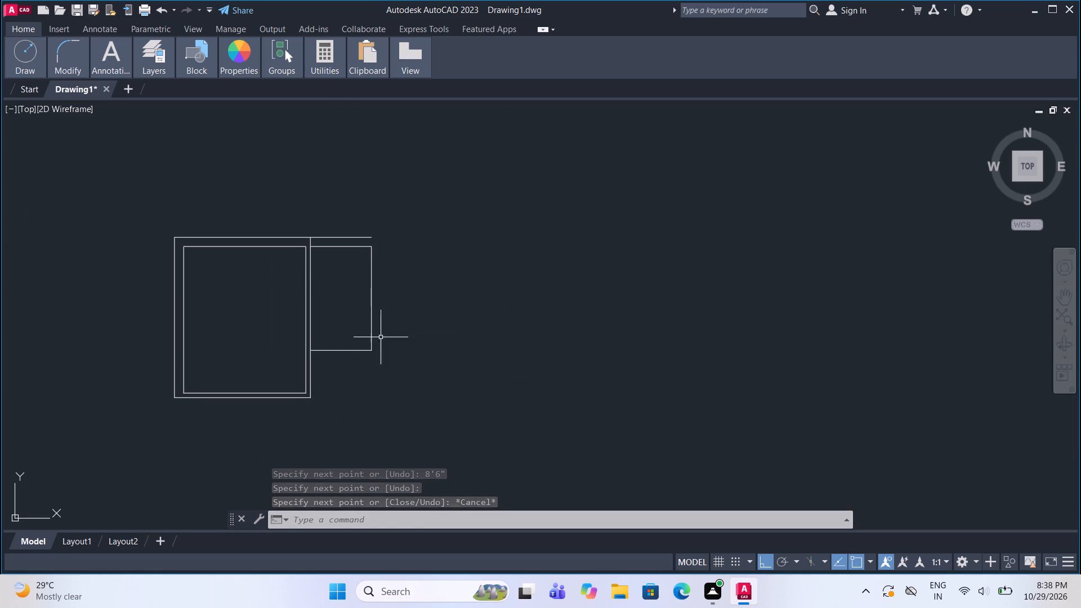
click(382, 355)
click(350, 319)
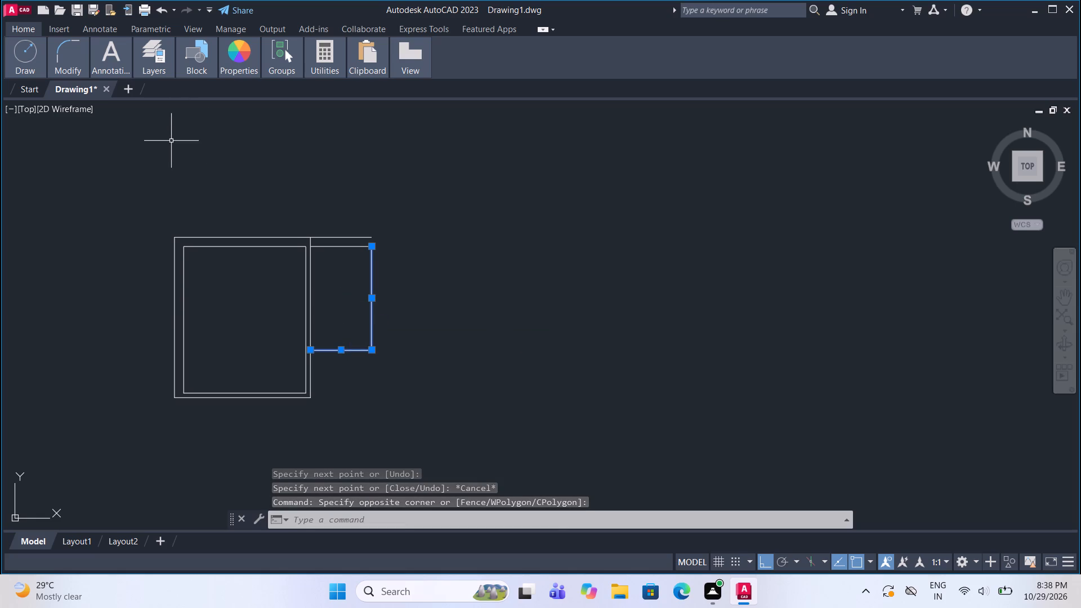
click(73, 52)
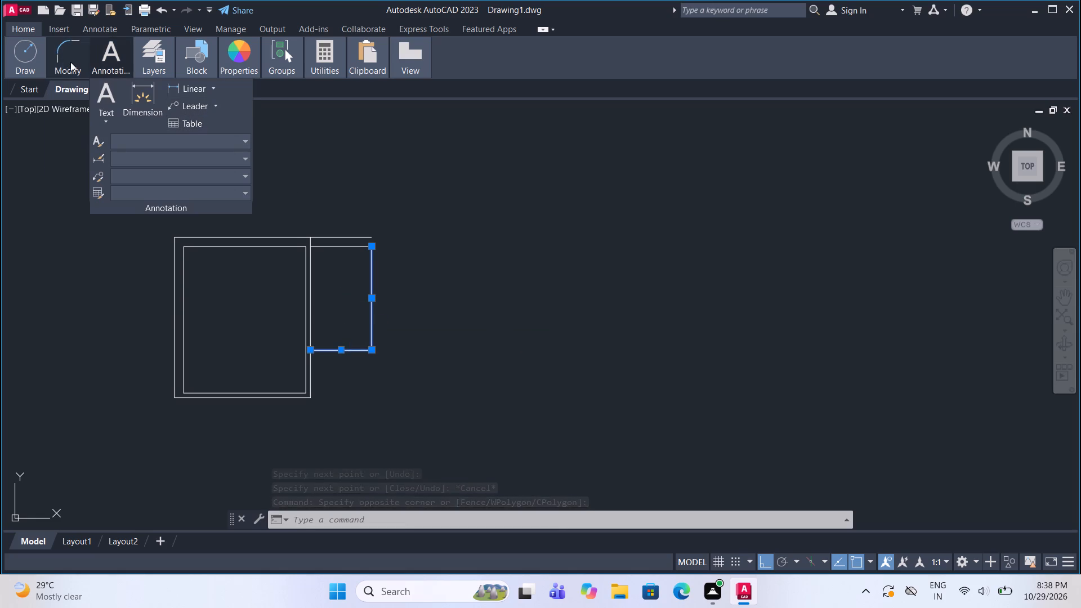
click(70, 62)
click(209, 122)
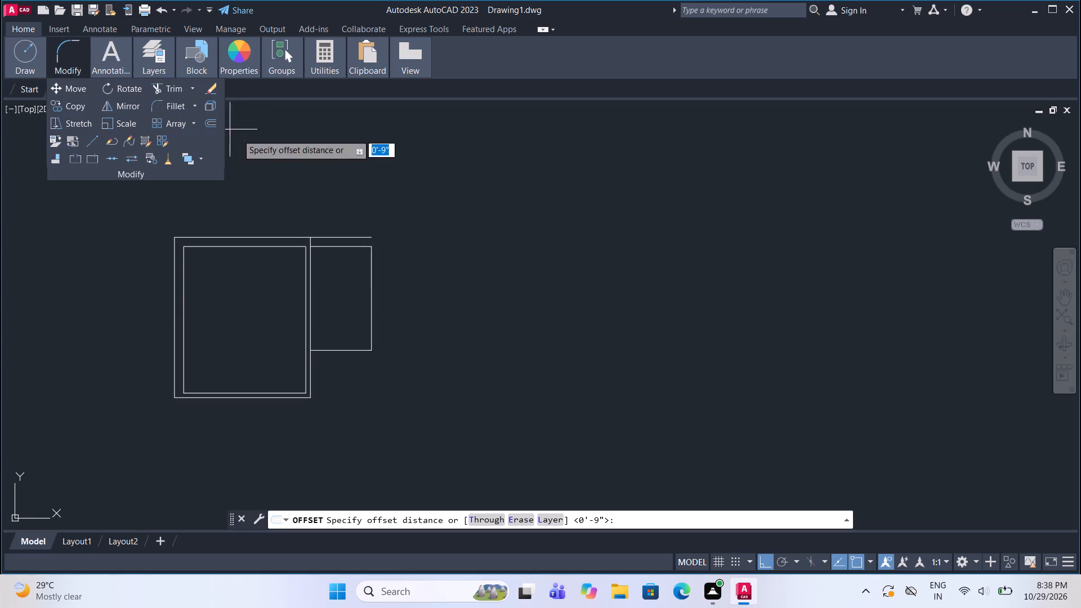
click(369, 296)
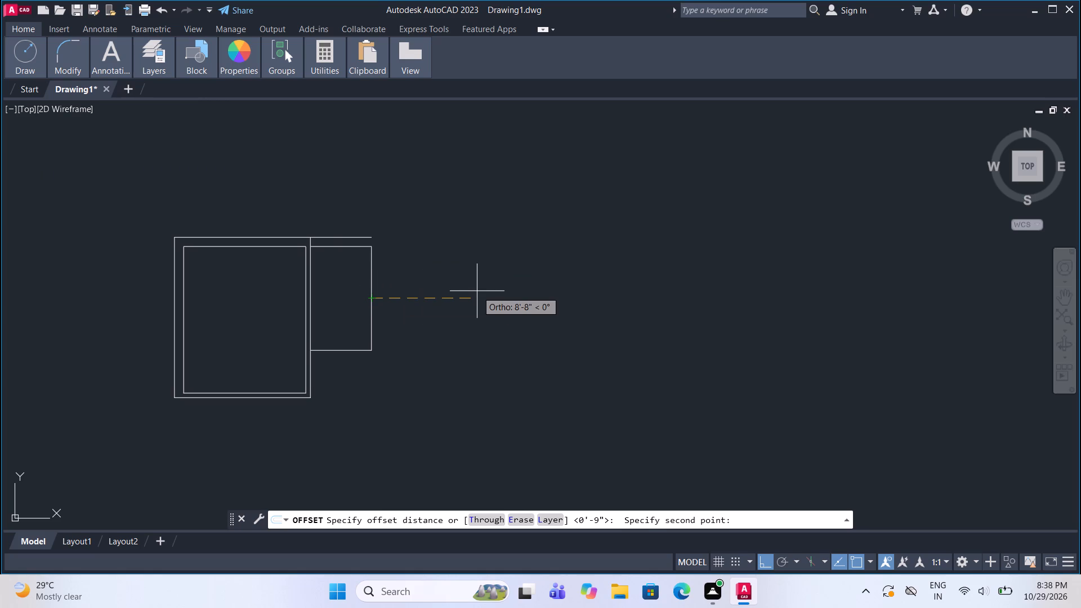
text(4.5)
key(shift+quotedbl)
key(Return)
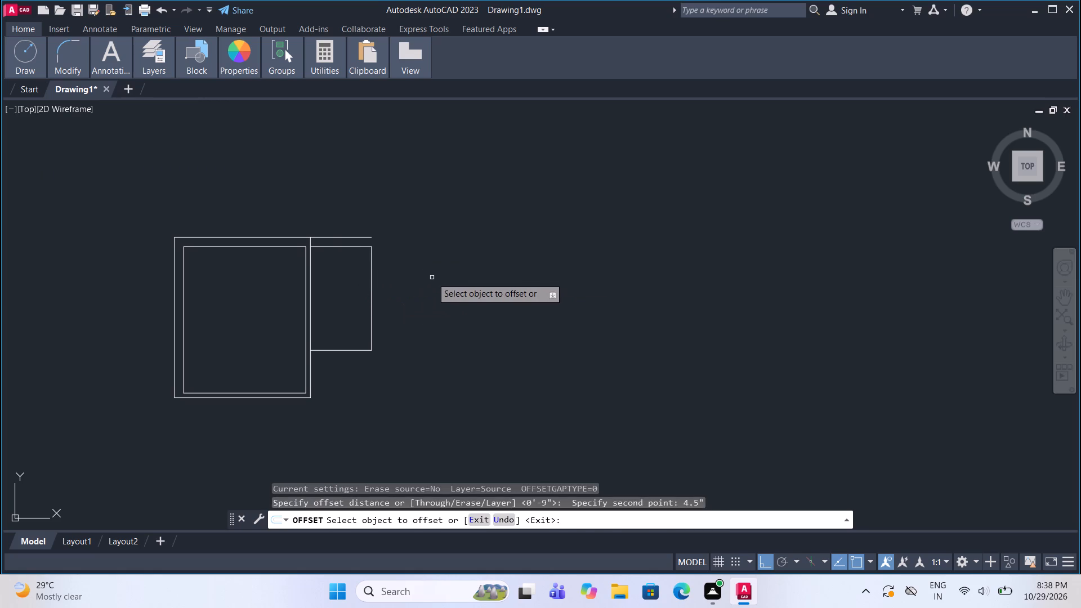
click(370, 282)
click(390, 285)
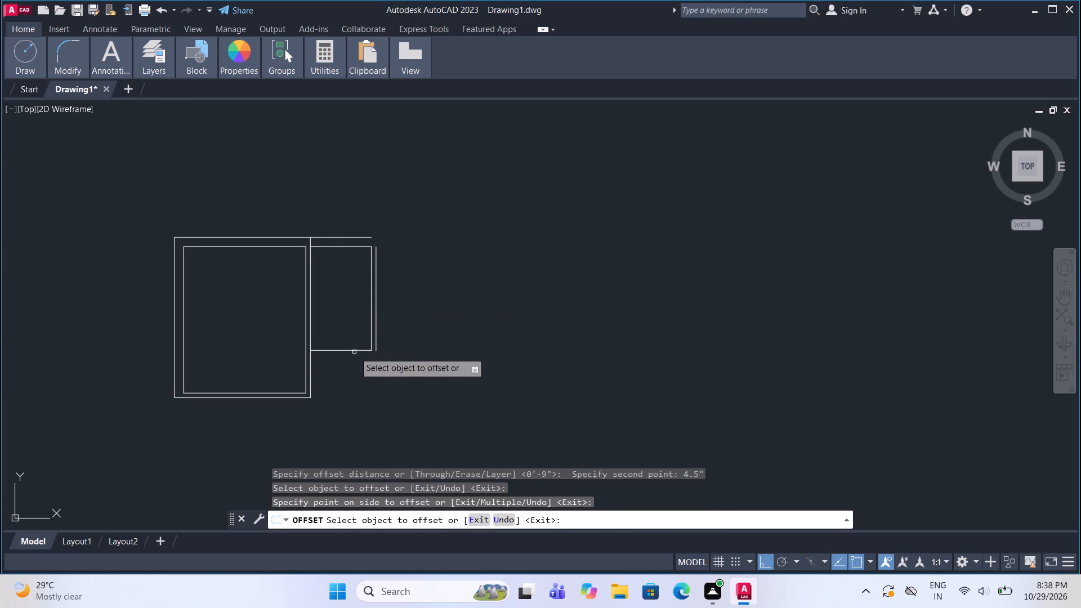
click(353, 351)
click(355, 363)
Fillet the outer wall lines into closed corners at the adjoining space's top-right and bottom-right.
click(64, 42)
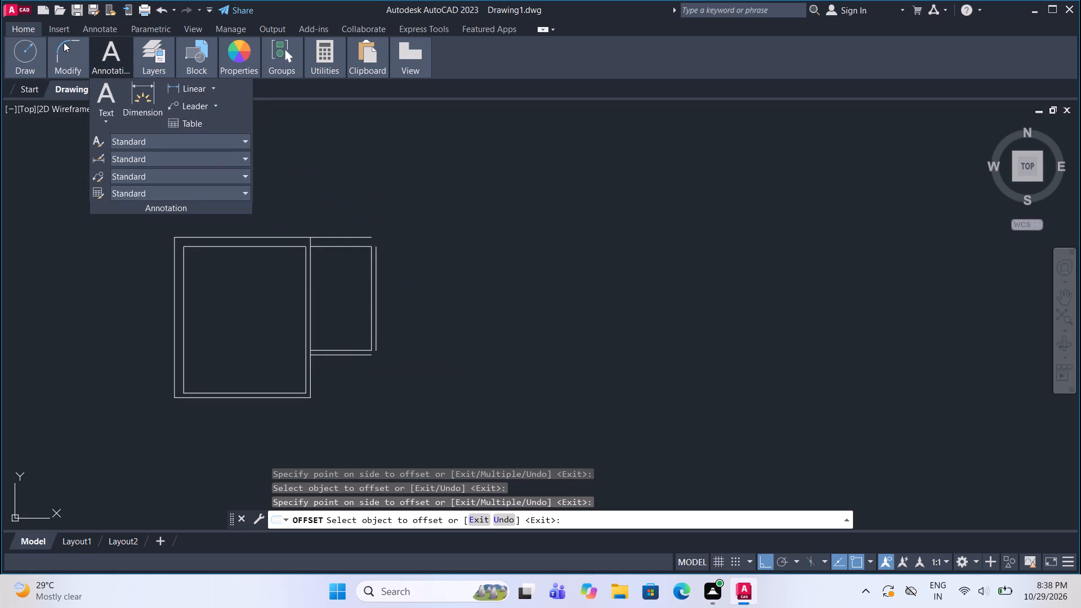
click(172, 105)
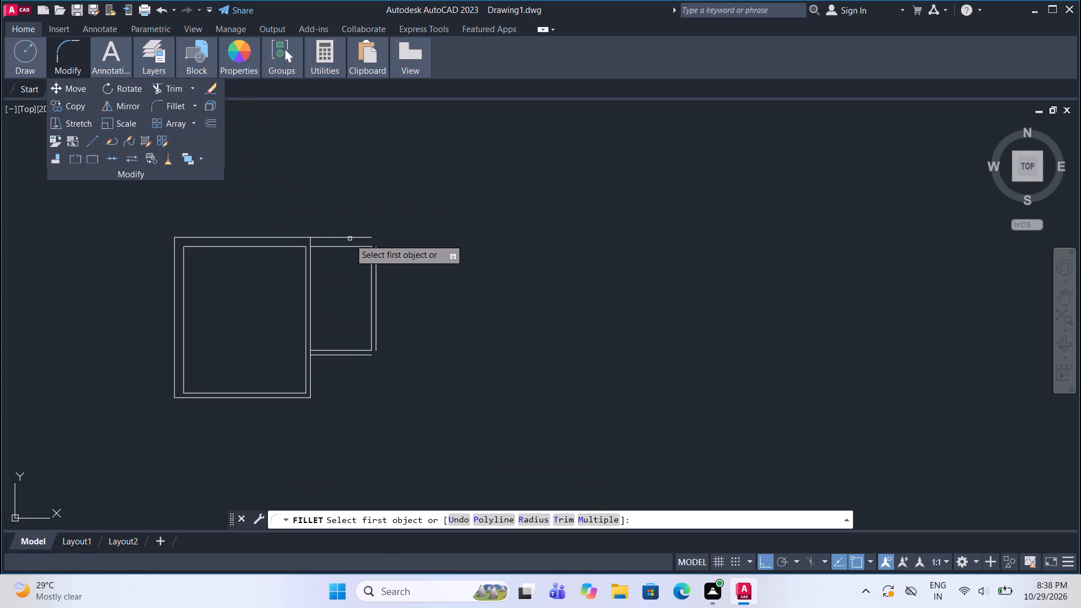
double_click(350, 233)
click(350, 237)
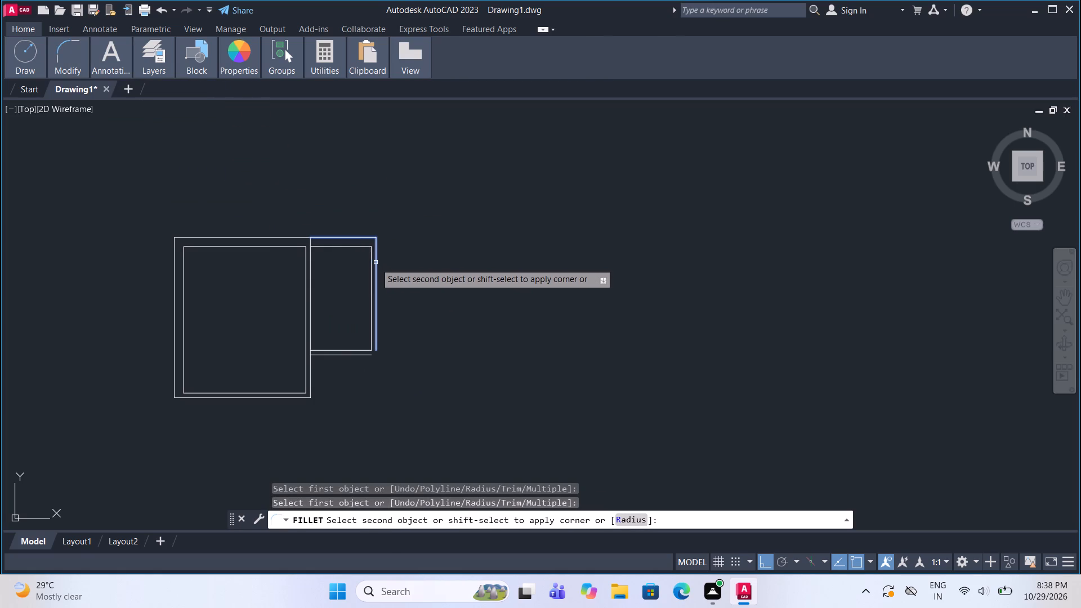
click(376, 263)
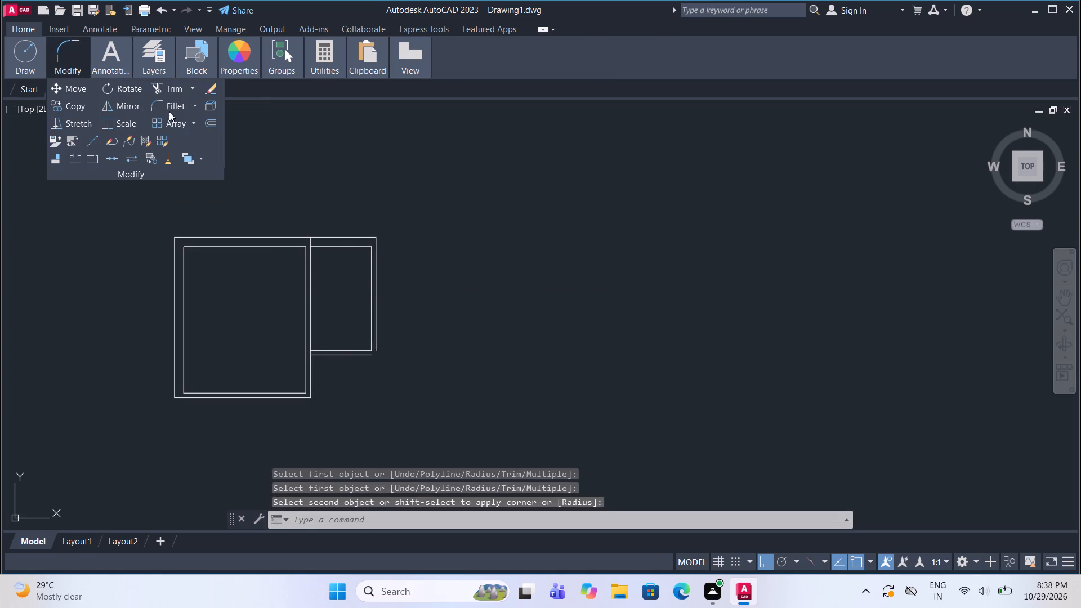
click(168, 104)
click(352, 355)
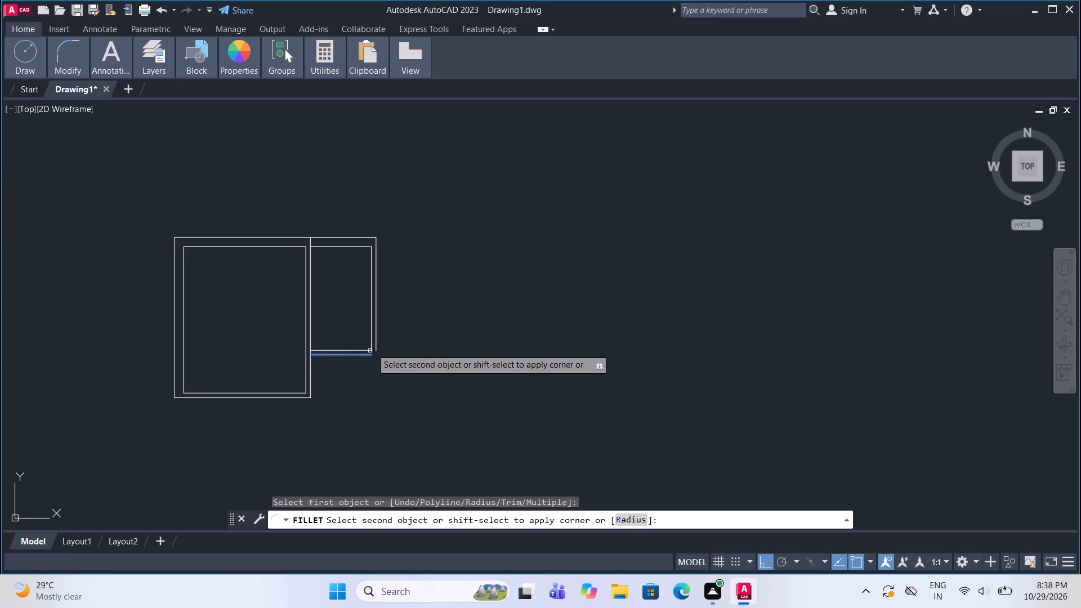
double_click(375, 338)
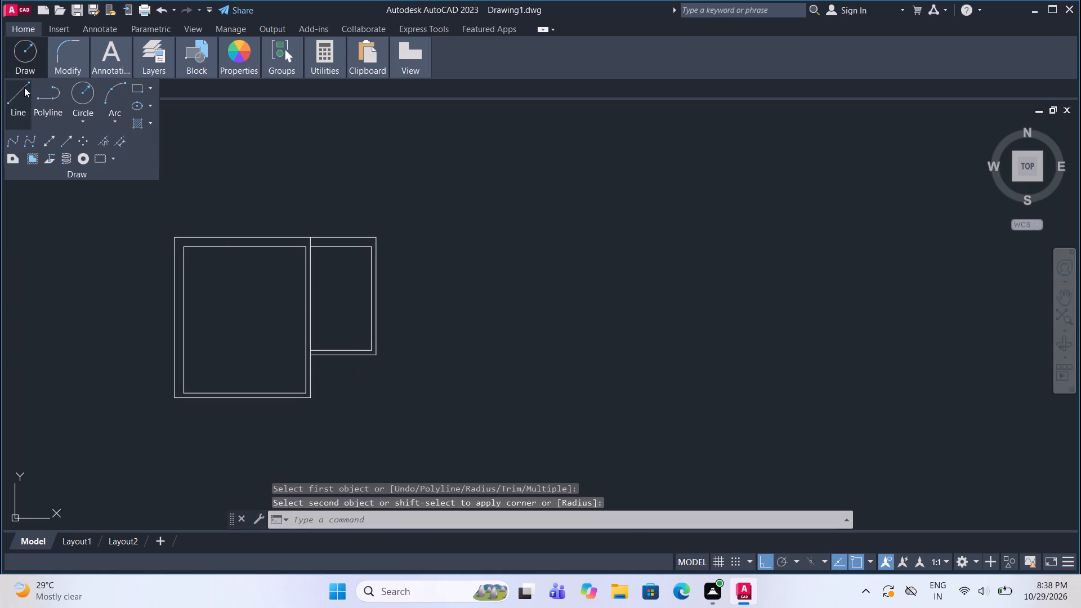
Draw a horizontal 10'6" line to the right from the adjoining space's outer top-right corner.
click(24, 89)
scroll(382, 252, up, 1)
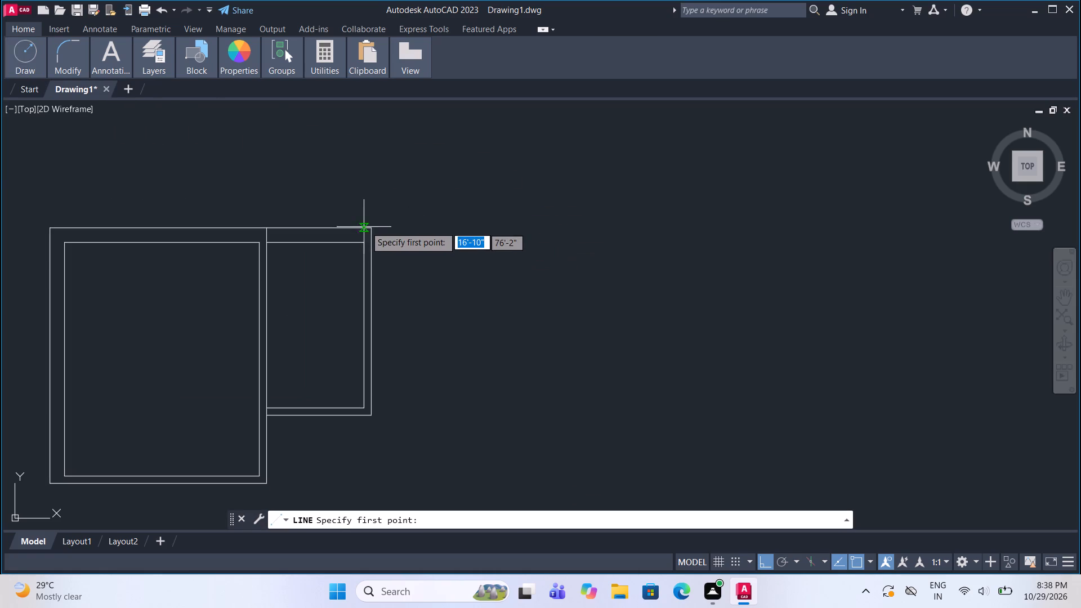
click(370, 228)
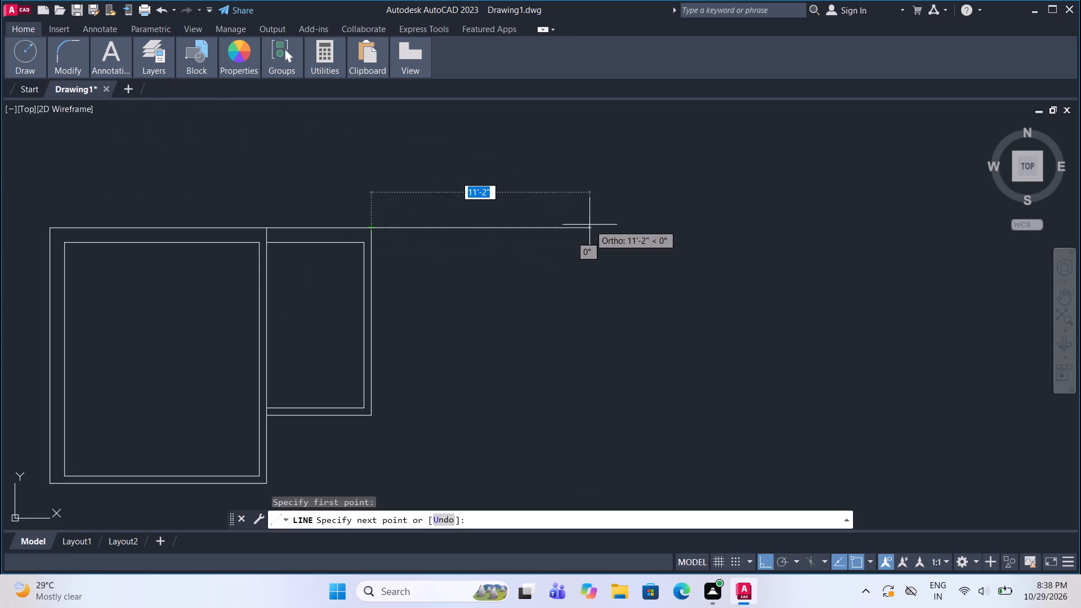
key(1)
text(0'6)
key(shift+quotedbl)
key(Return)
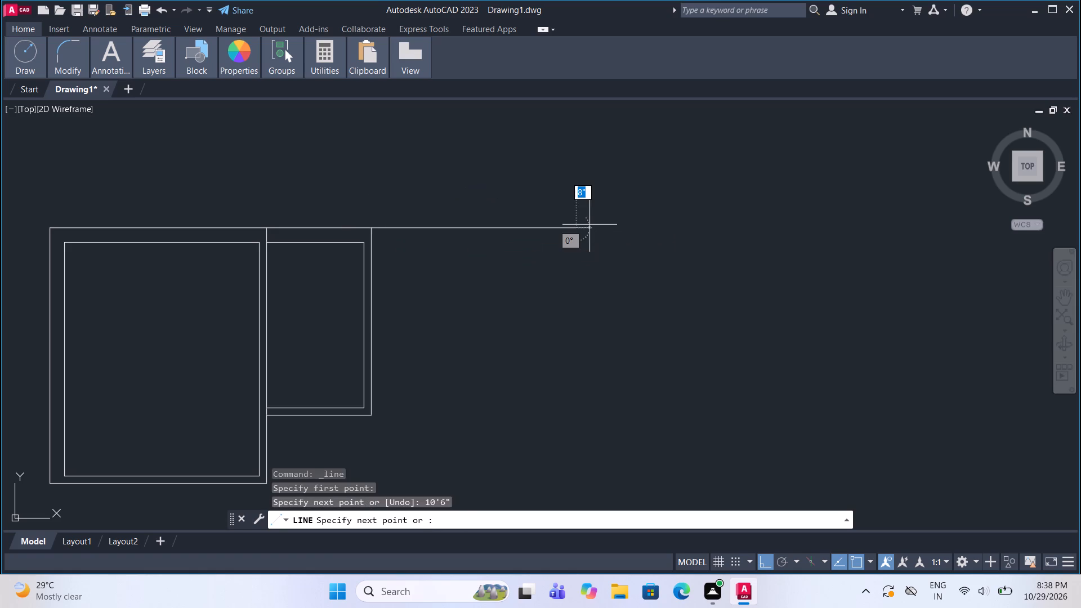
key(Escape)
Offset the 10'6" top line 9" downward to form the third room's top wall.
click(589, 240)
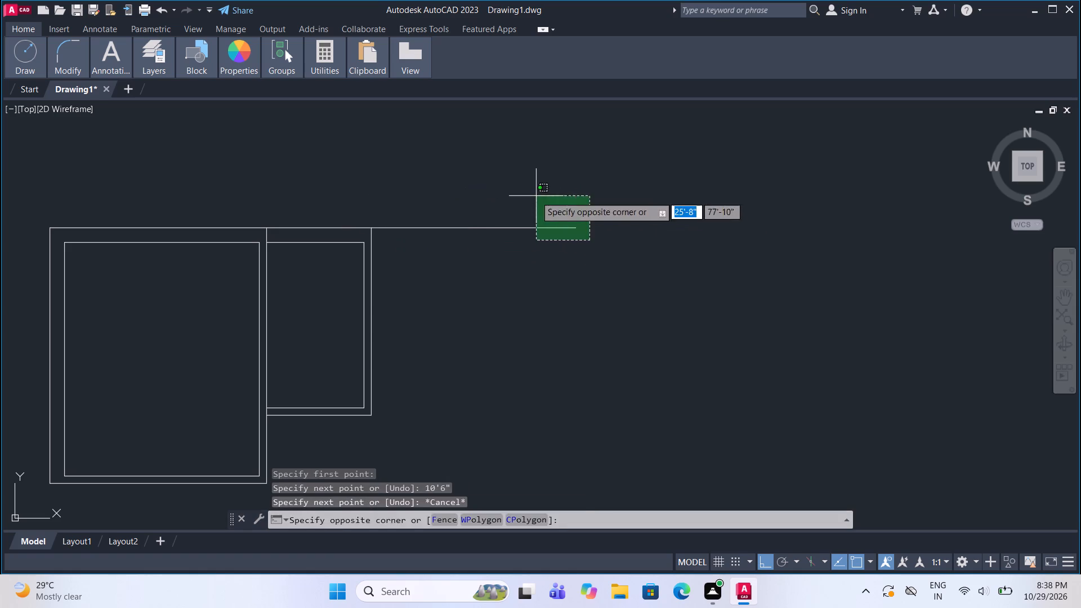
click(535, 198)
click(72, 46)
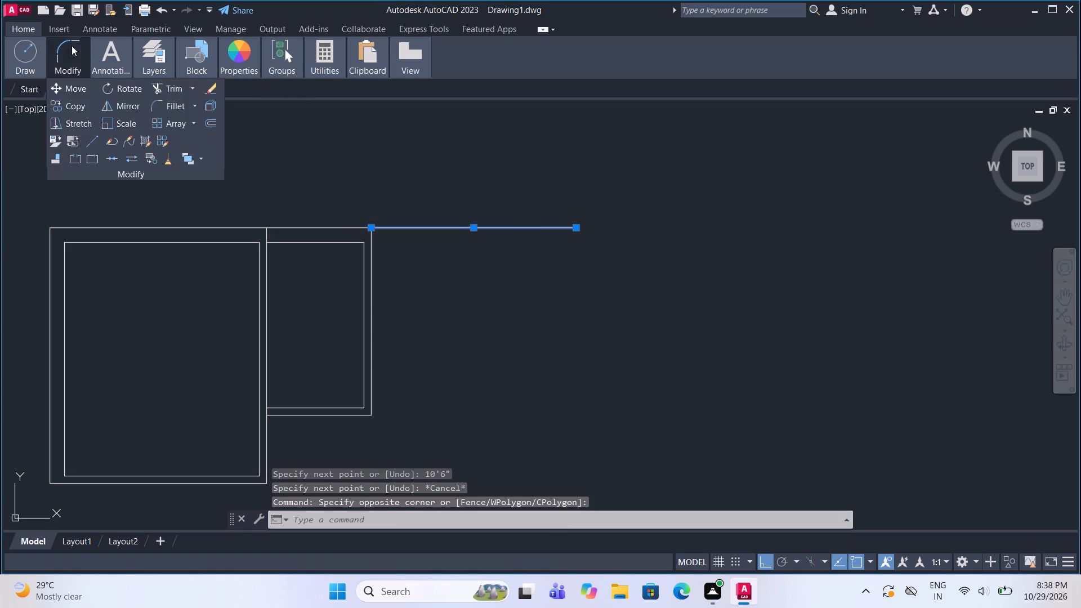
click(68, 52)
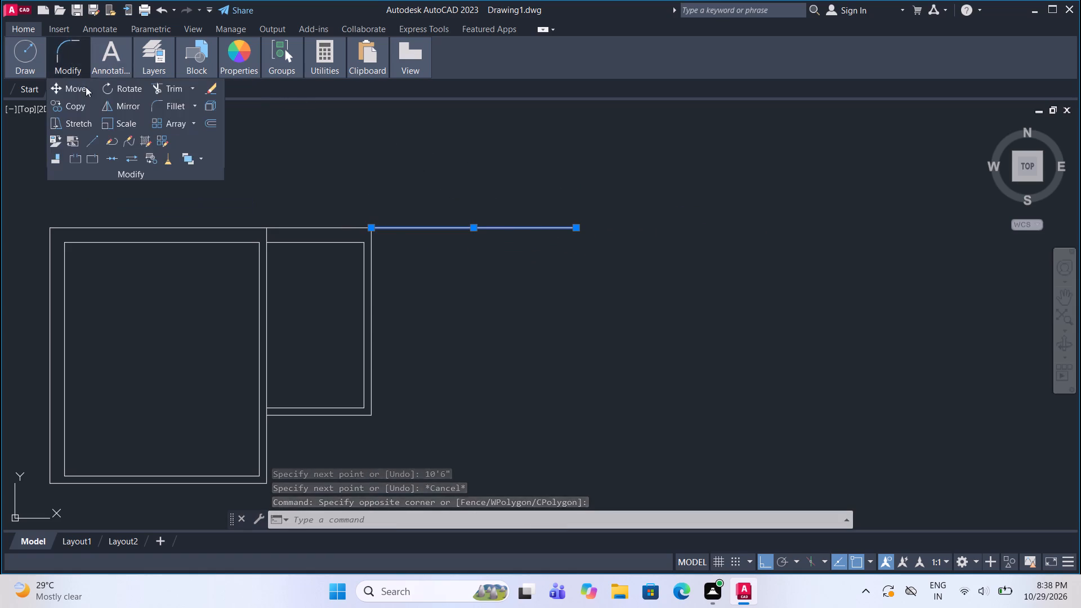
click(214, 122)
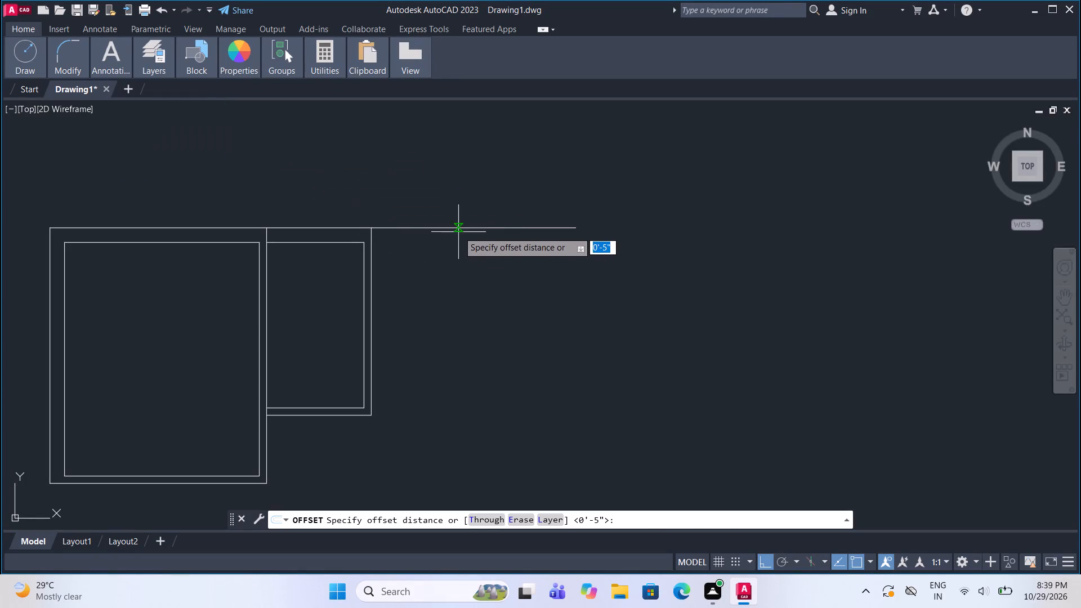
click(460, 227)
text(9")
key(Return)
click(468, 282)
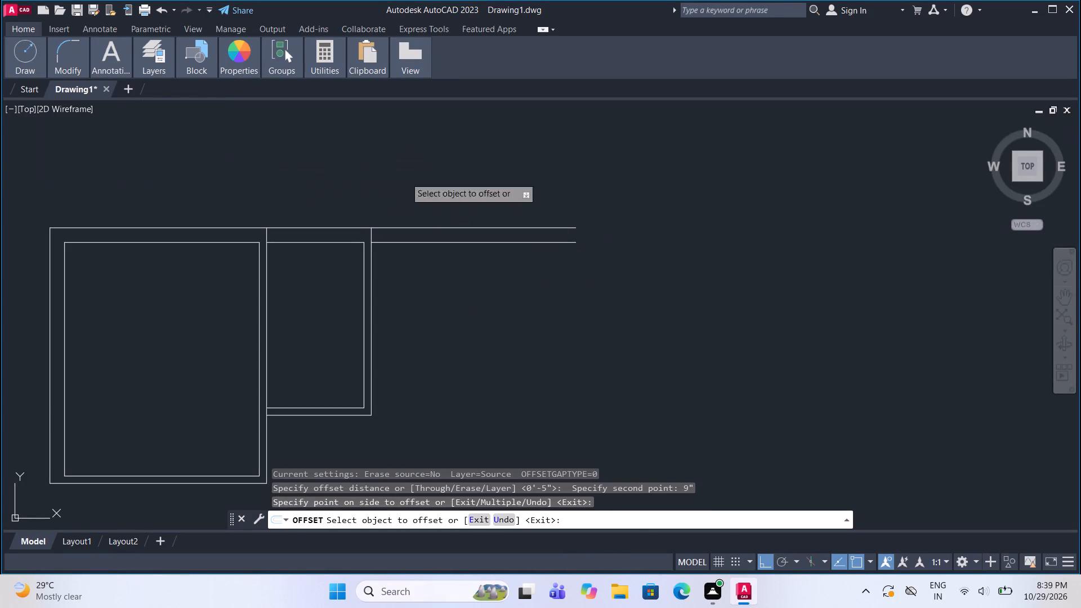
Draw the third room's remaining inner lines: 12' down, 10'6" left, and up to the adjoining space's outer bottom-right corner.
click(20, 88)
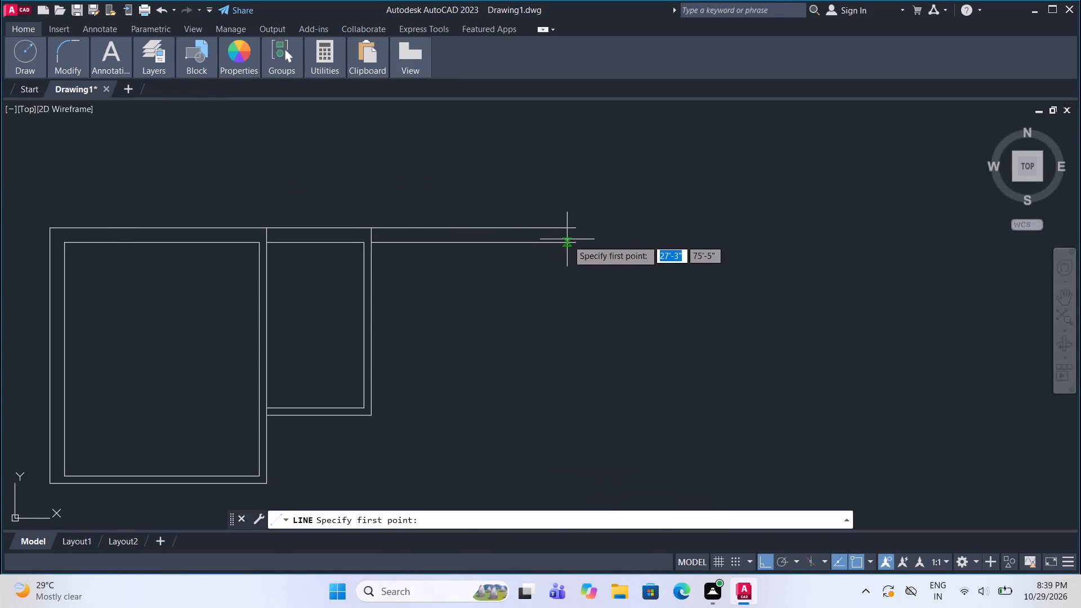
click(575, 243)
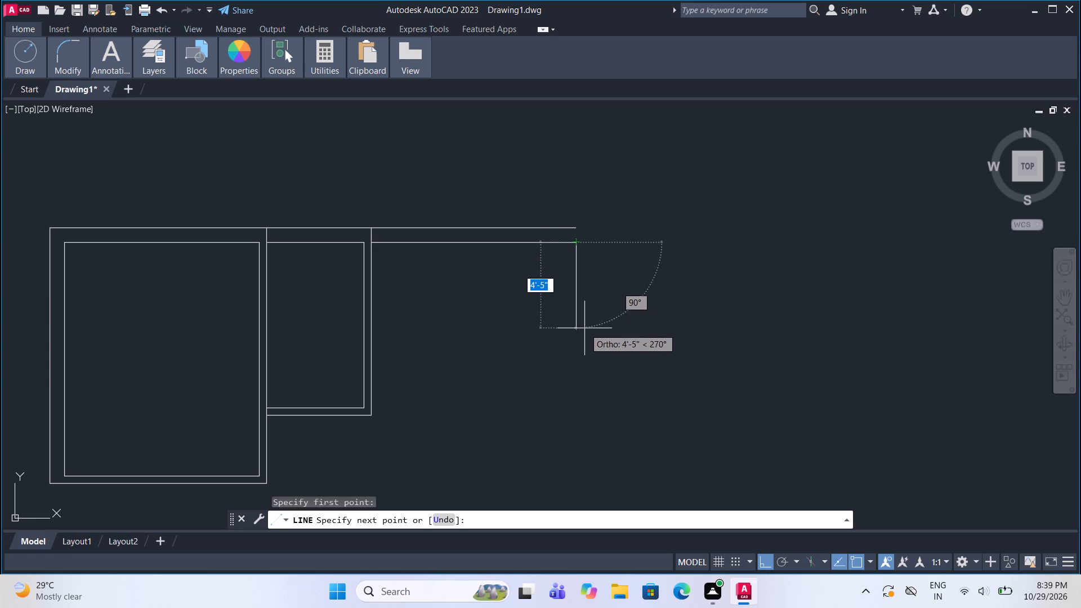
text(12')
key(Return)
scroll(447, 158, down, 2)
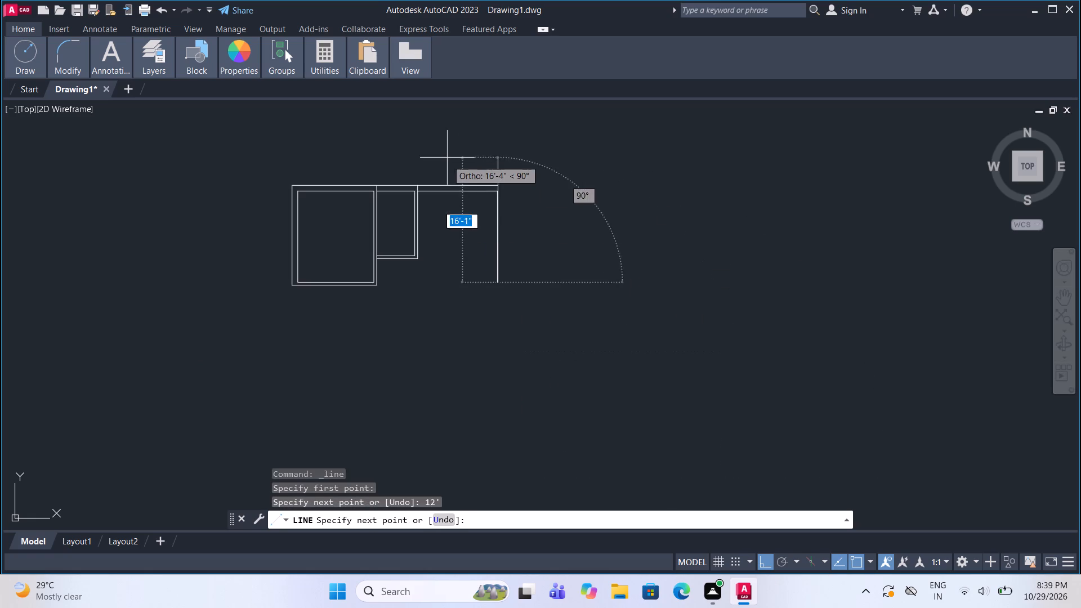
scroll(481, 244, up, 2)
scroll(436, 264, up, 1)
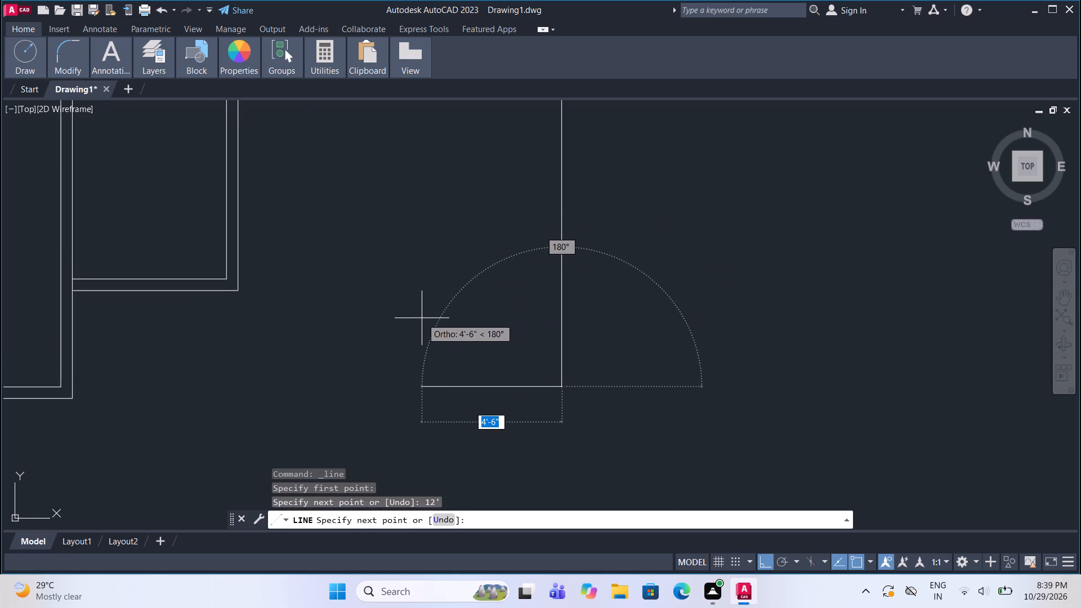
text(10')
key(6)
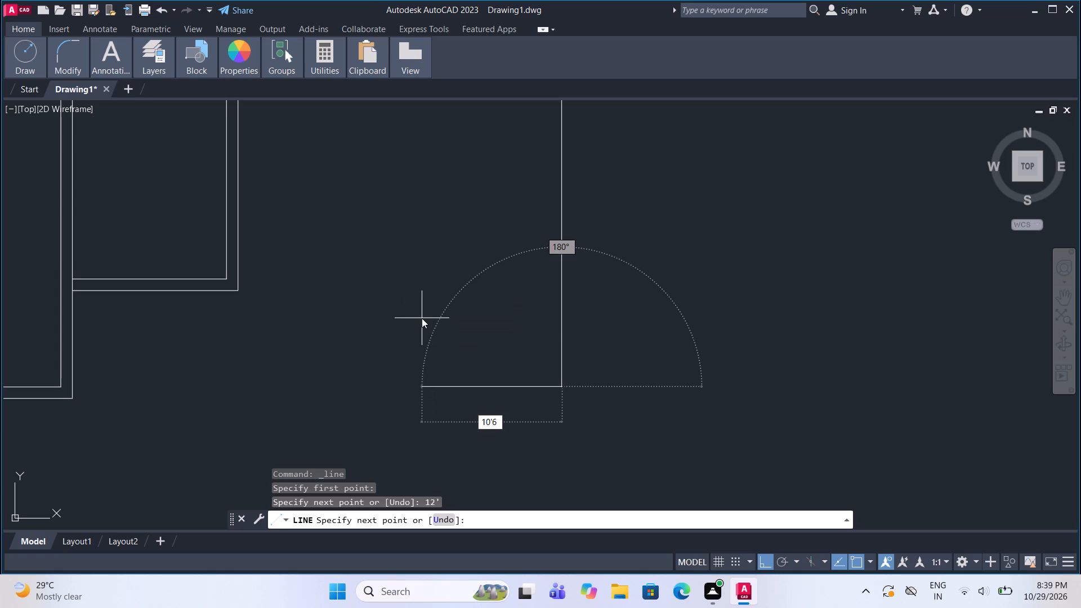
key(shift+quotedbl)
key(Return)
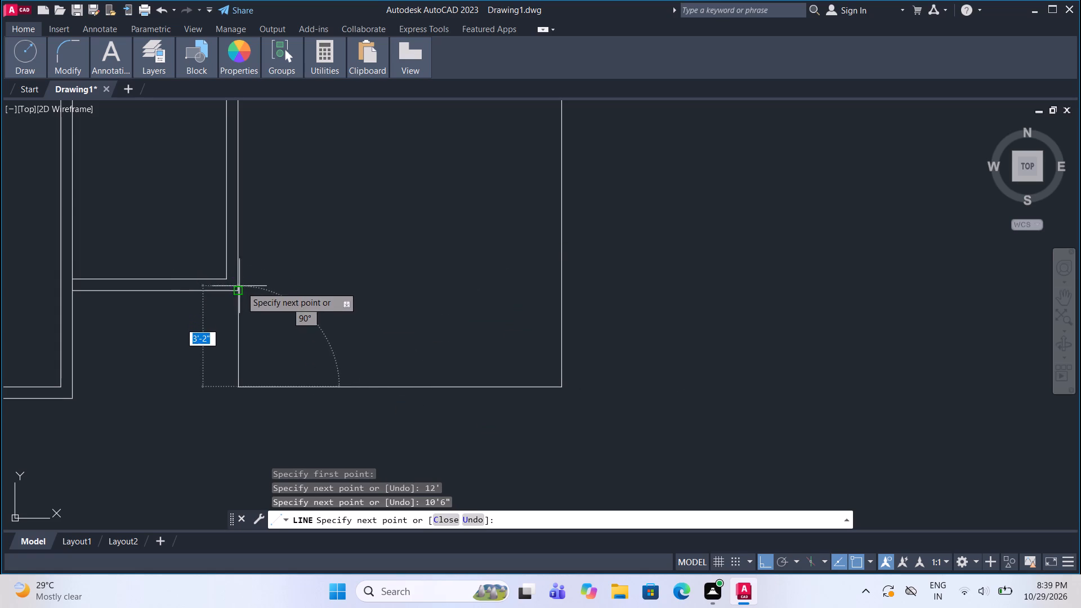
click(238, 289)
middle_drag(306, 291, 346, 293)
scroll(348, 288, down, 2)
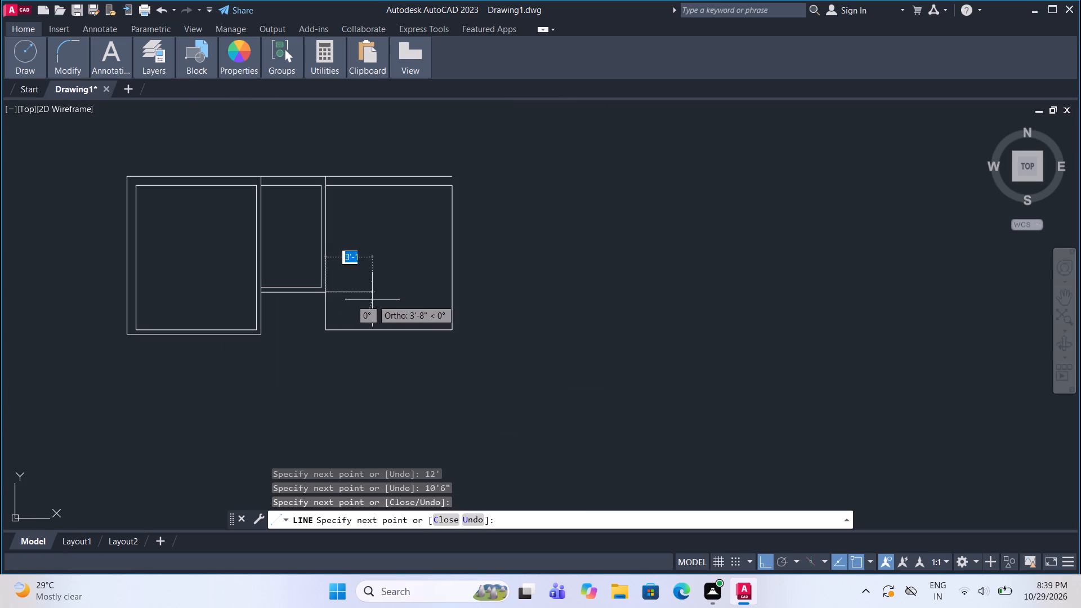
key(Escape)
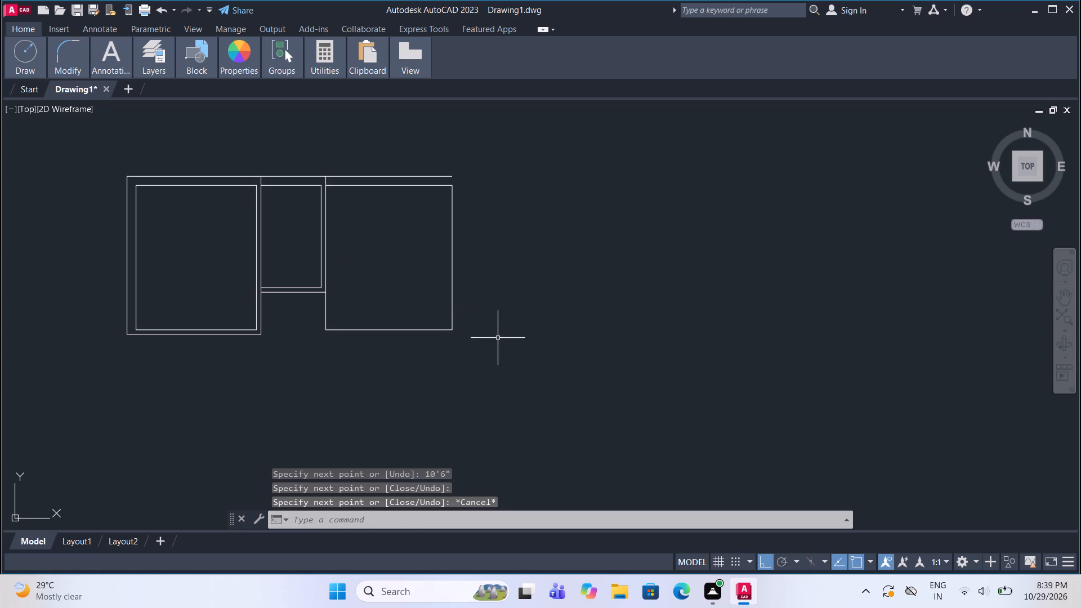
Offset the third room's right wall line 9" outward.
click(498, 337)
click(431, 268)
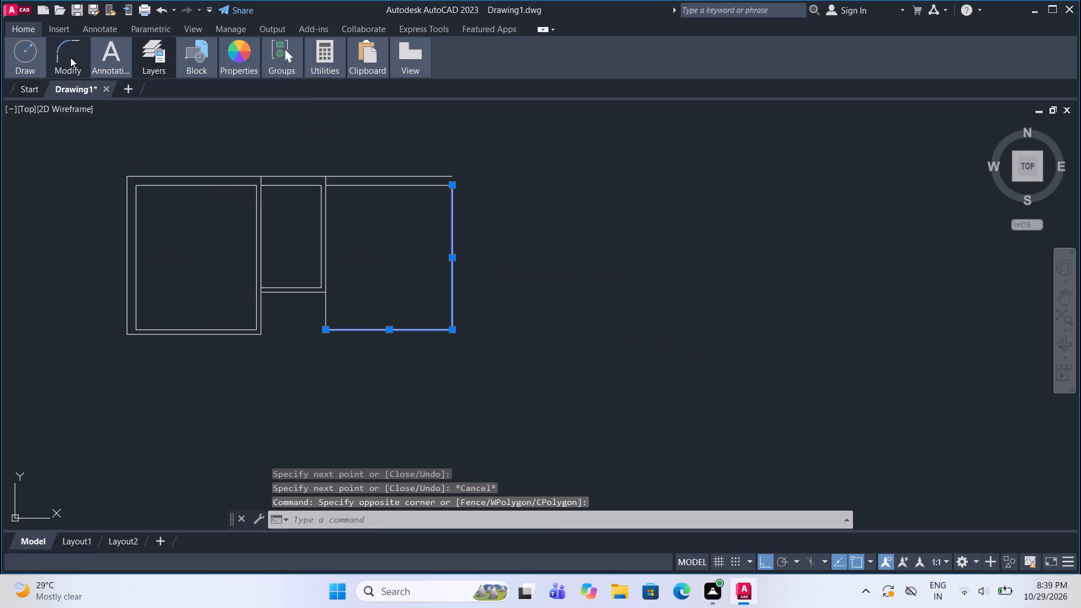
click(66, 55)
click(210, 123)
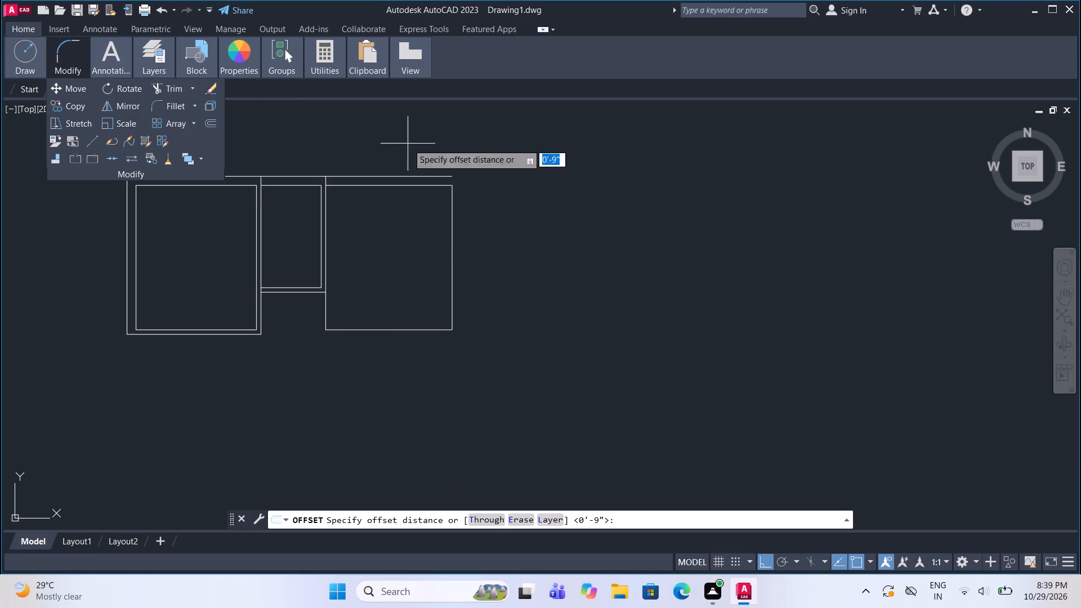
click(452, 236)
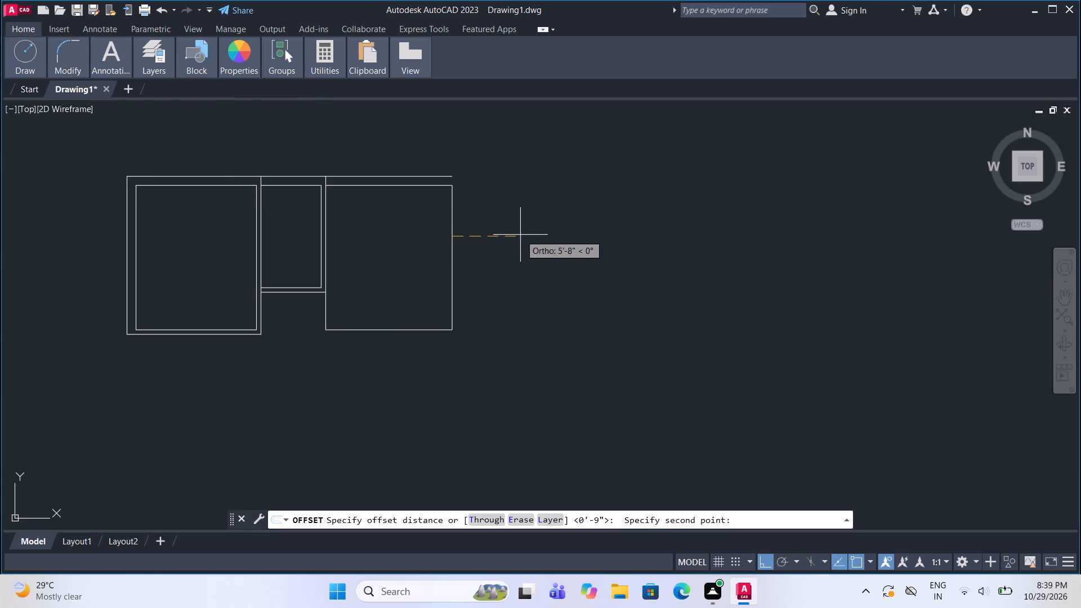
key(9)
key(shift+quotedbl)
key(Return)
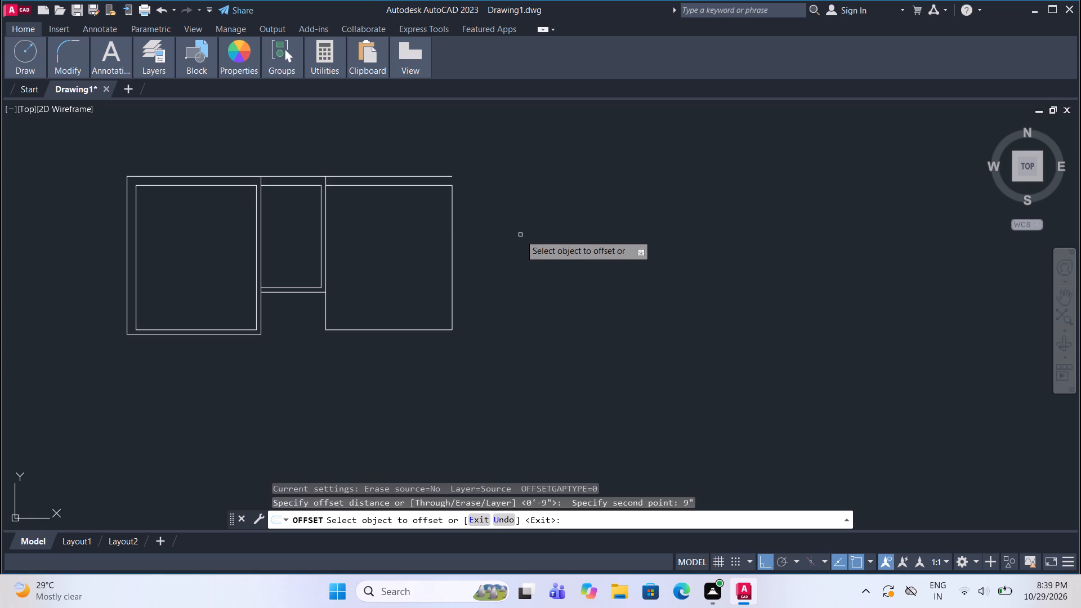
click(451, 244)
click(508, 243)
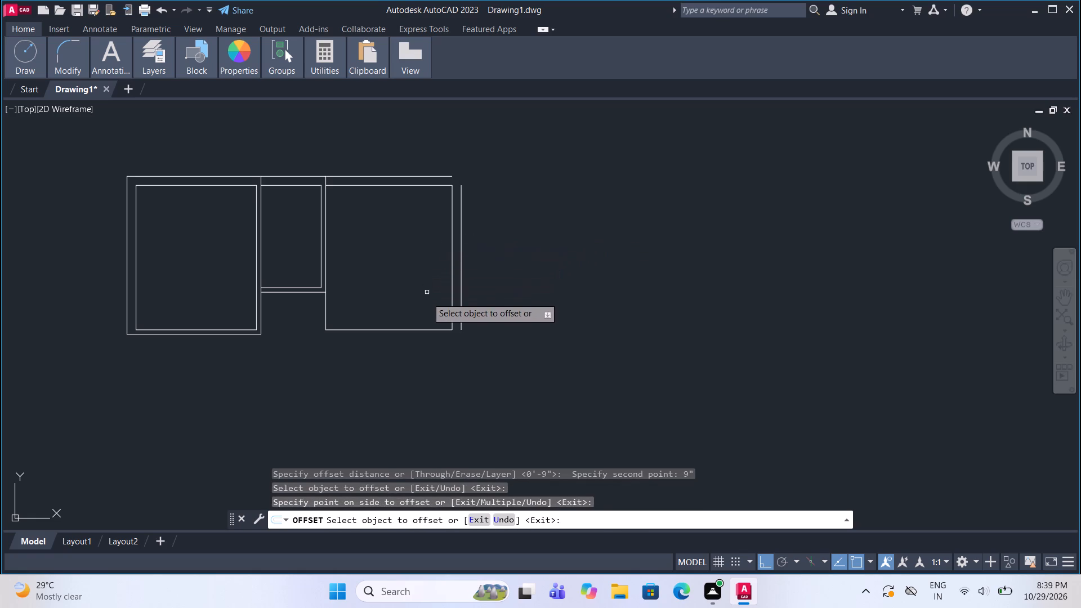
key(Escape)
Offset the third room's bottom line and the lower part of its left line outward by 4.5".
drag(402, 332, 396, 325)
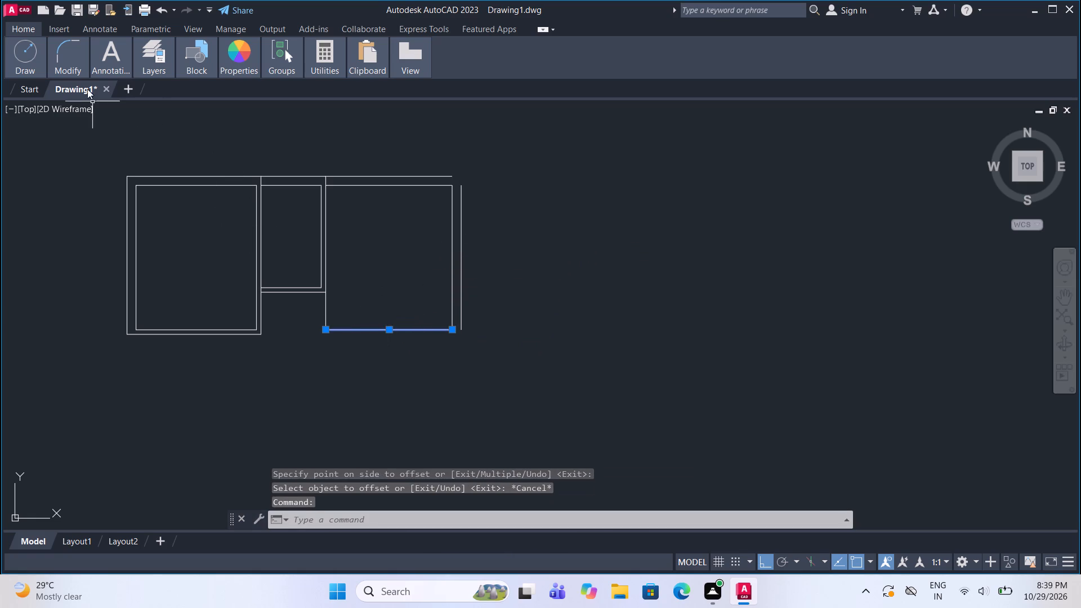
click(210, 122)
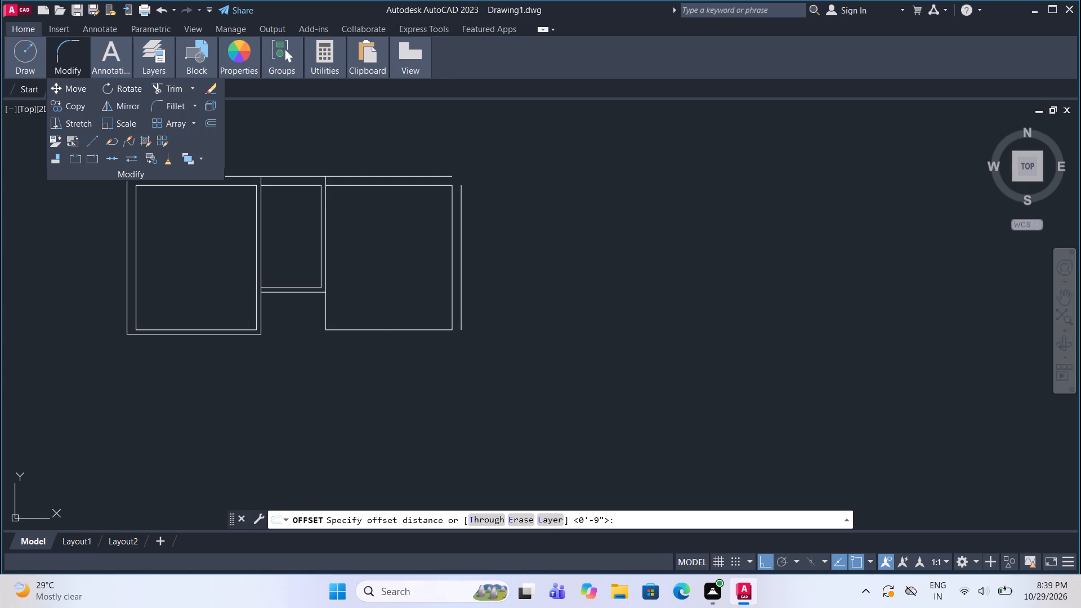
click(406, 324)
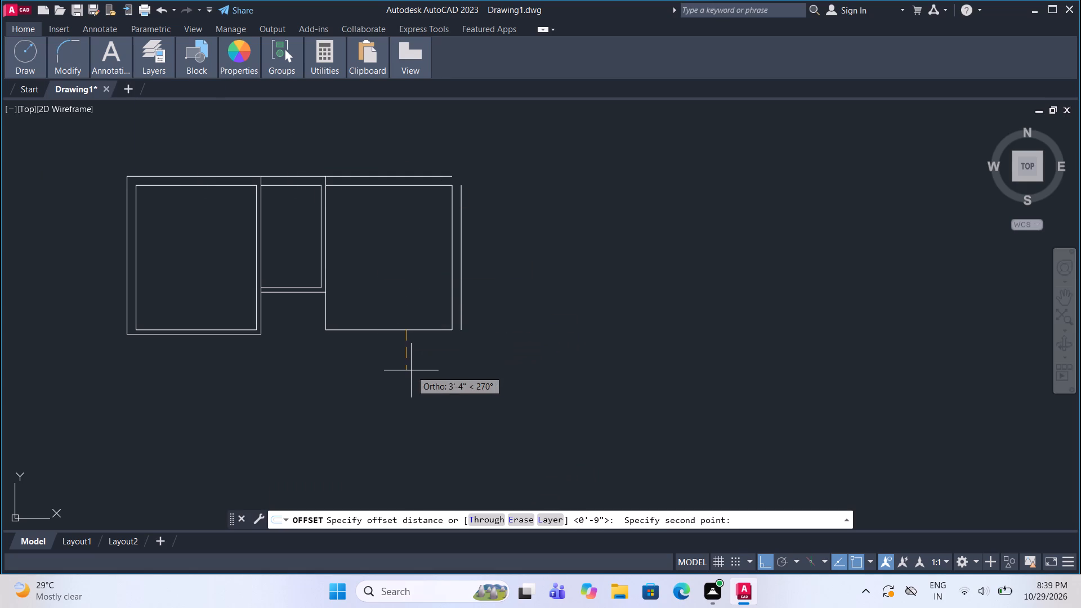
key(4)
text(.5)
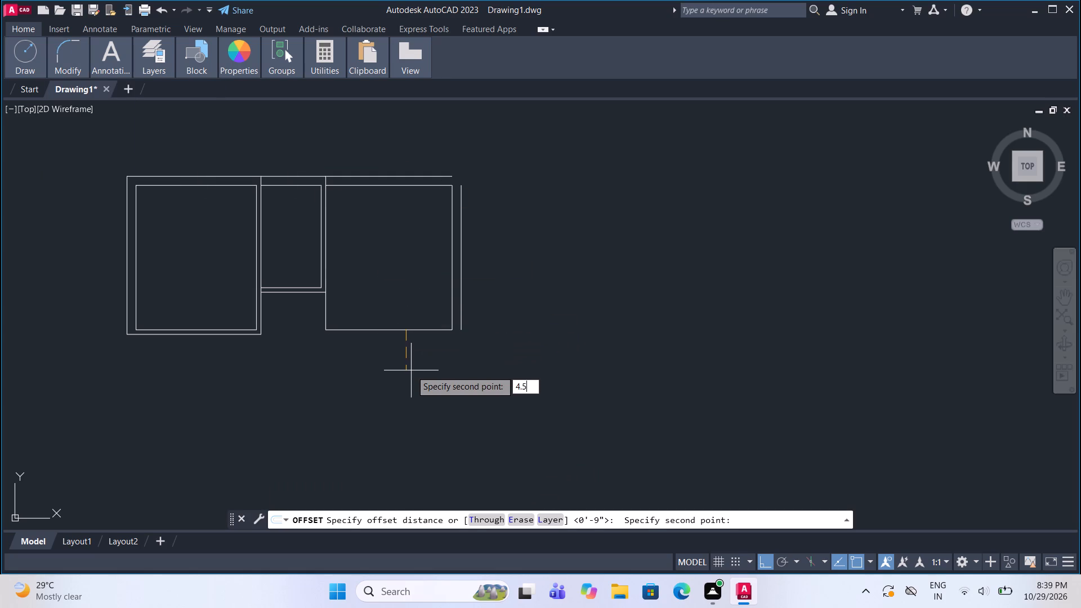
key(shift+quotedbl)
key(Return)
drag(405, 382, 399, 377)
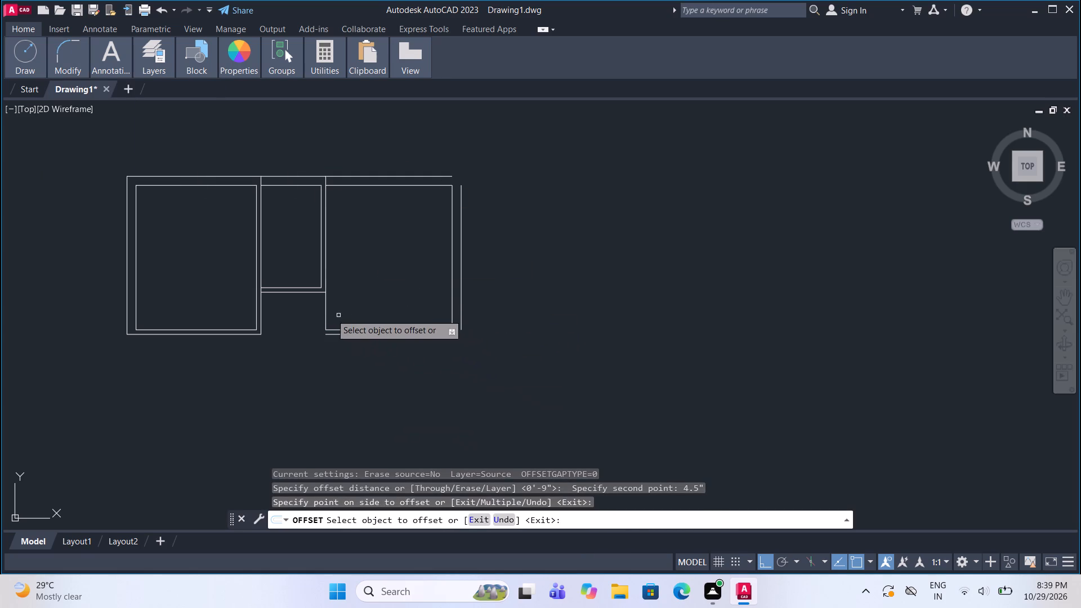
click(327, 308)
click(314, 308)
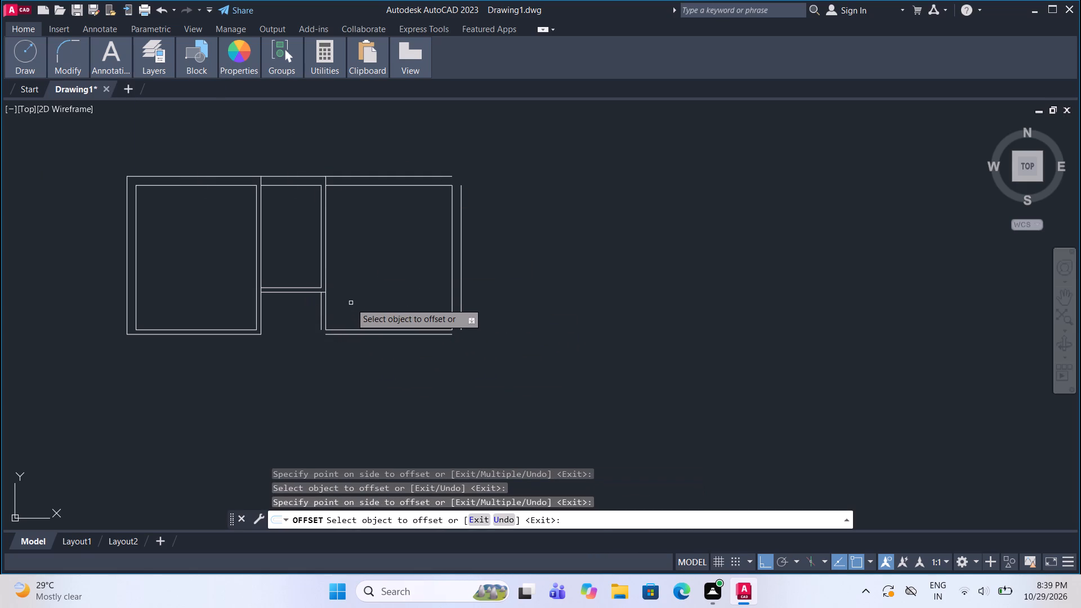
key(Escape)
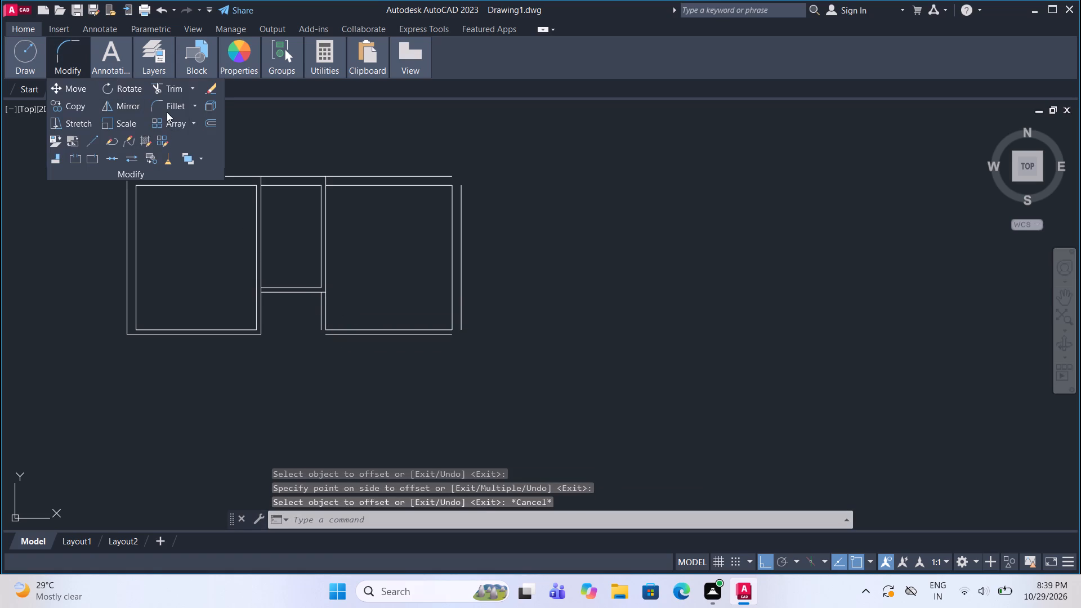
Fillet the third room's outer wall lines into closed corners at the top-right, bottom-right and bottom-left.
click(168, 106)
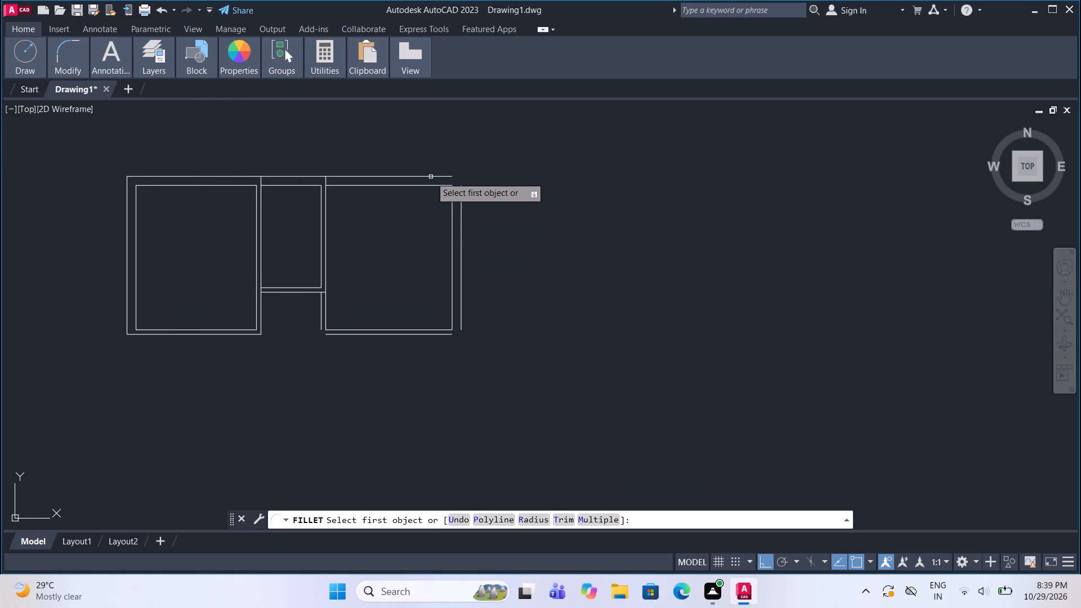
click(431, 177)
click(459, 199)
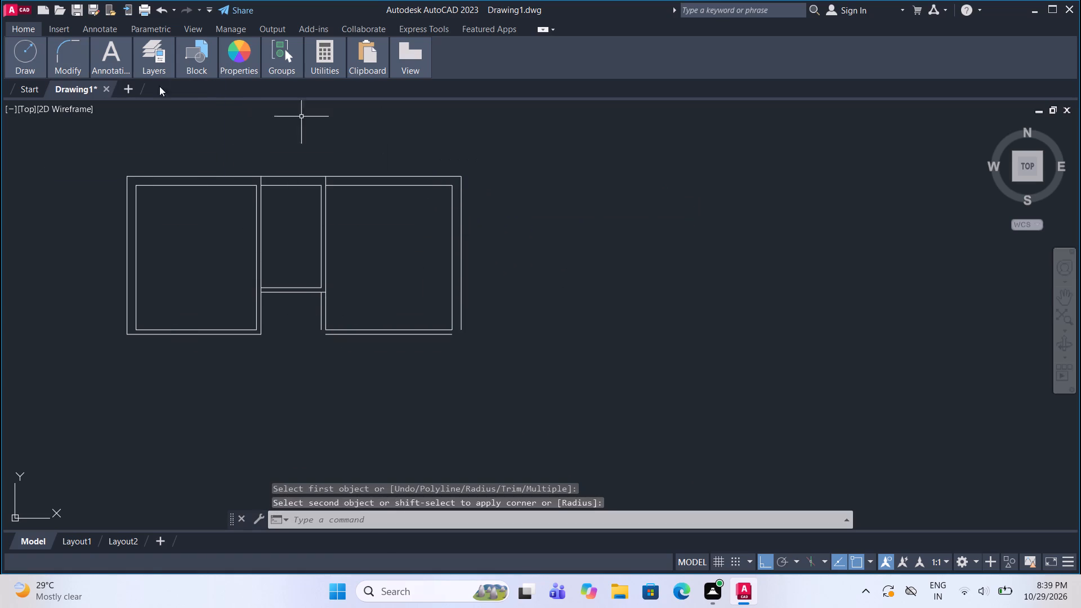
click(174, 102)
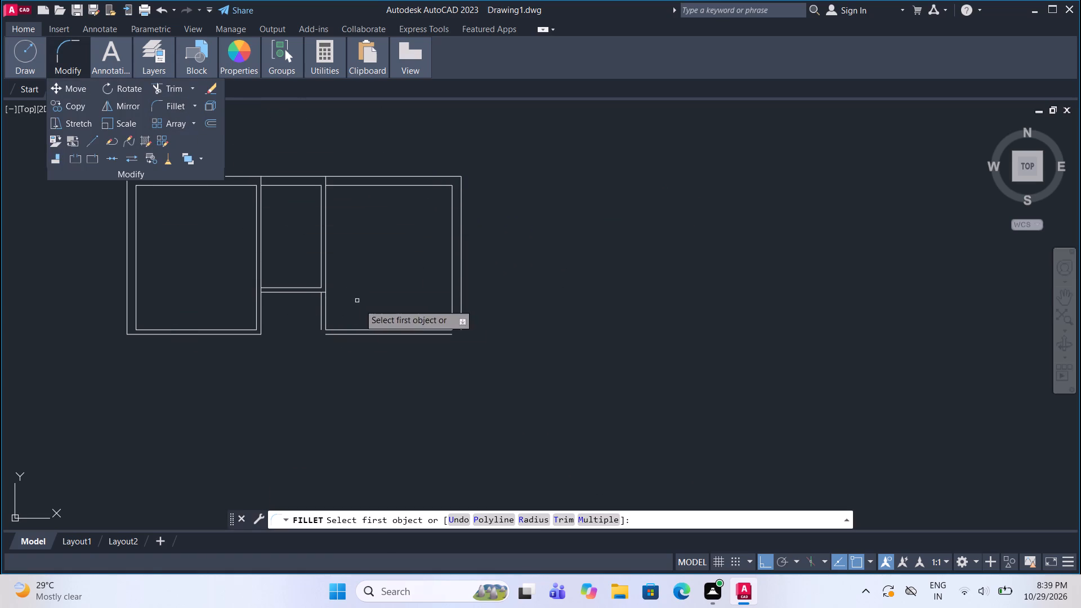
click(396, 334)
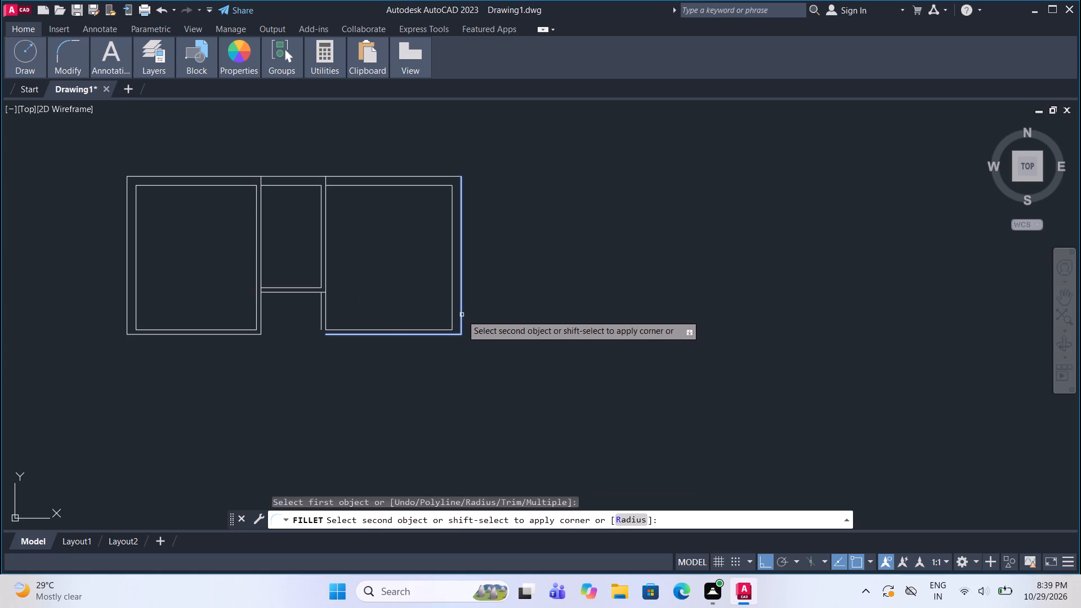
click(462, 315)
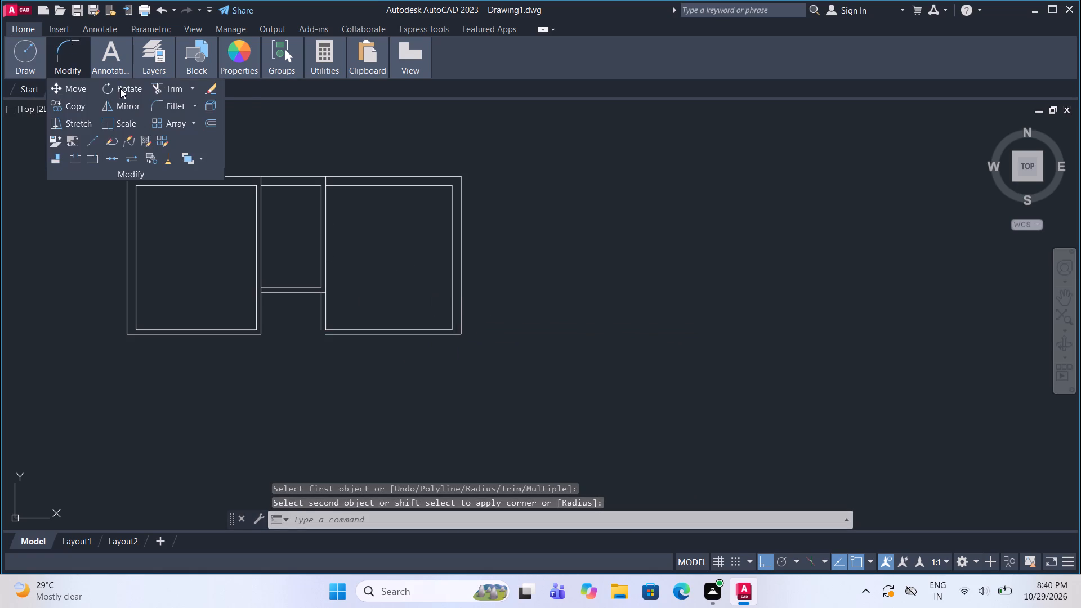
click(71, 53)
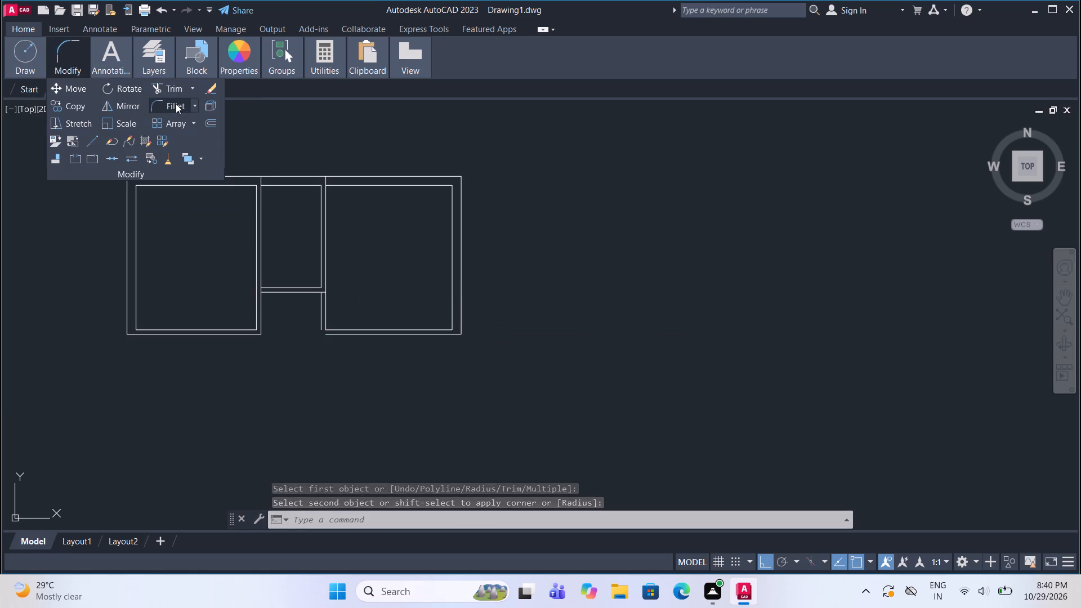
click(176, 104)
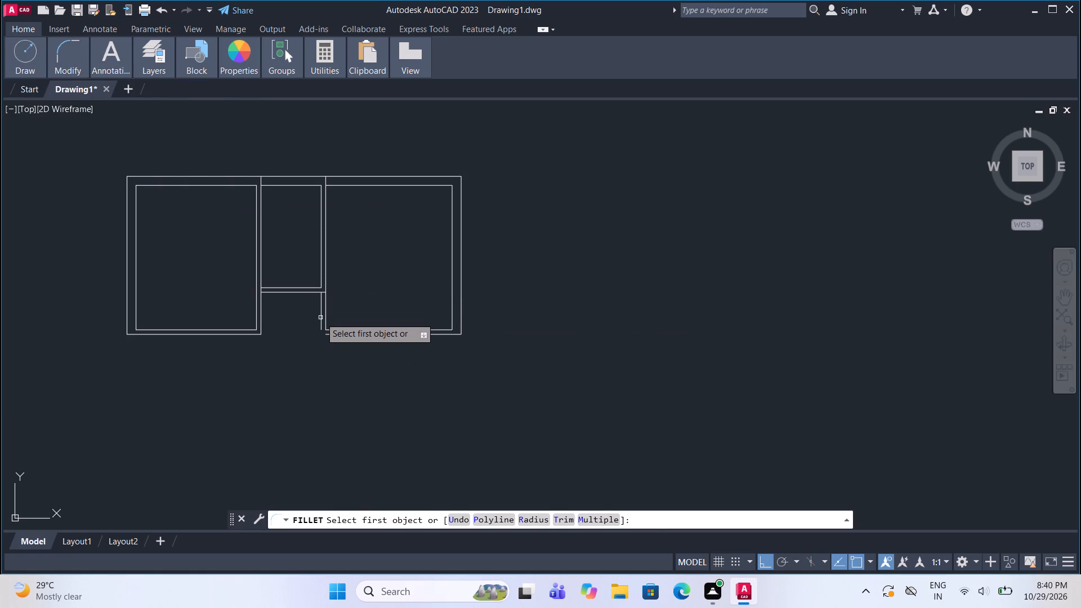
click(320, 318)
click(331, 334)
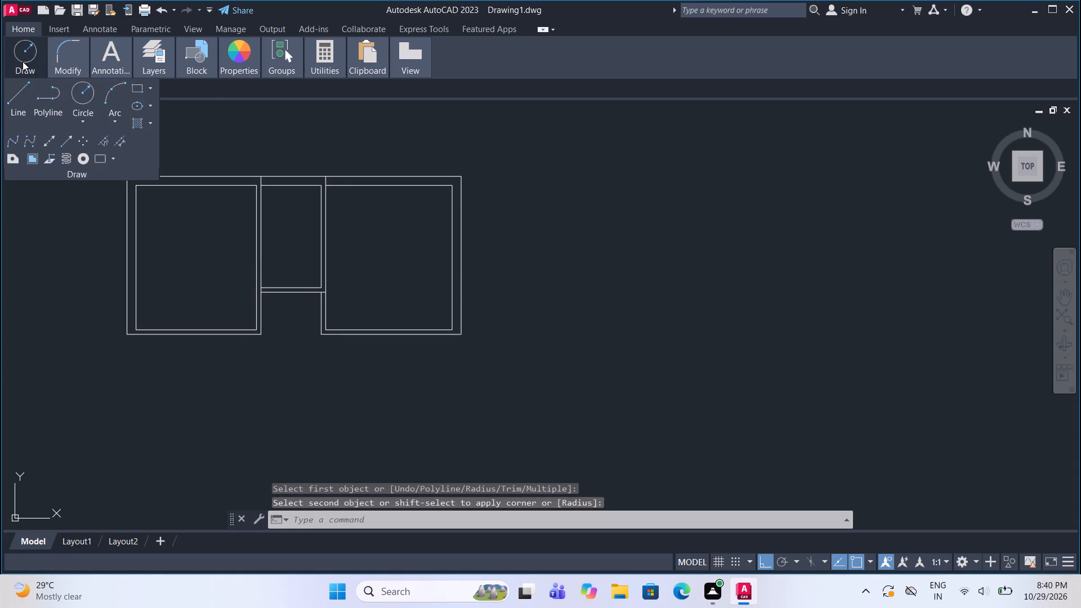
Draw a vertical 11' line downward from the third room's outer bottom-right corner.
click(25, 106)
middle_drag(344, 197, 346, 94)
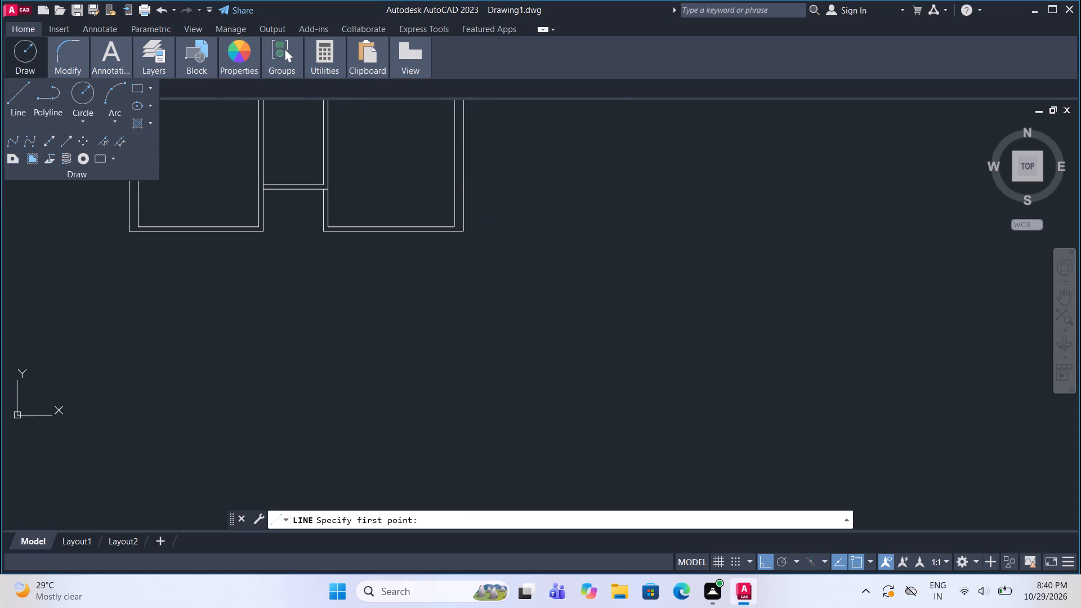
scroll(372, 181, up, 1)
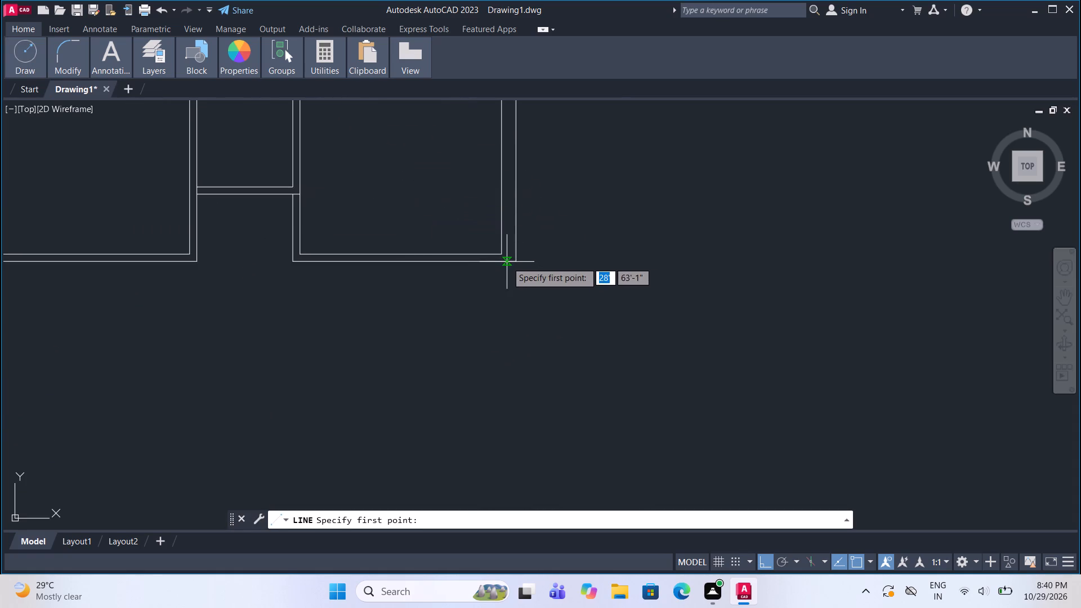
click(513, 262)
text(11')
key(Return)
key(Escape)
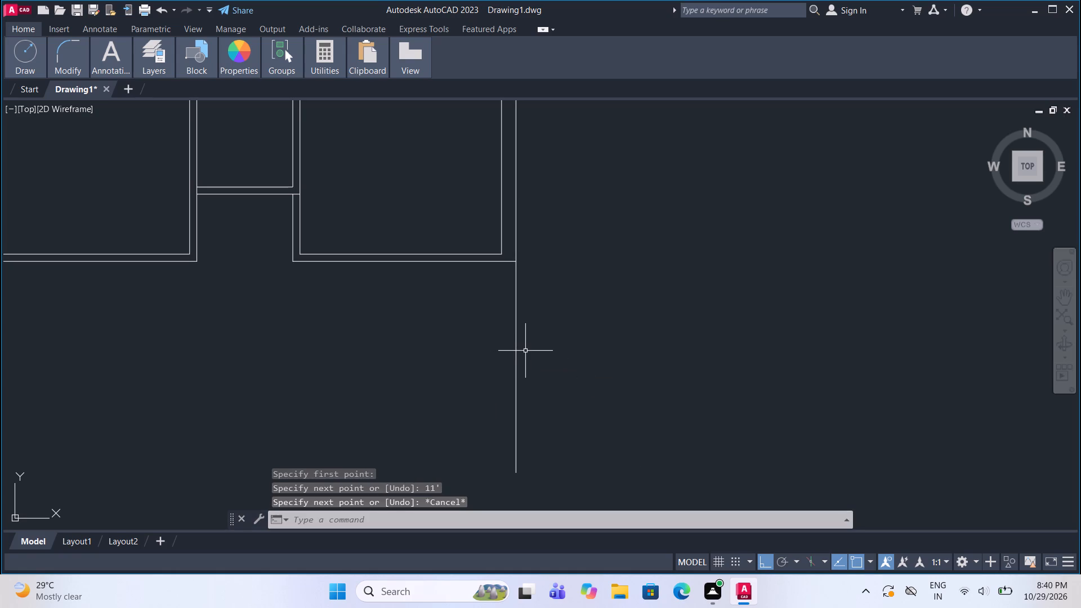
Offset the 11' vertical line below the third room 9" inward to form the extension's side wall.
scroll(501, 334, down, 1)
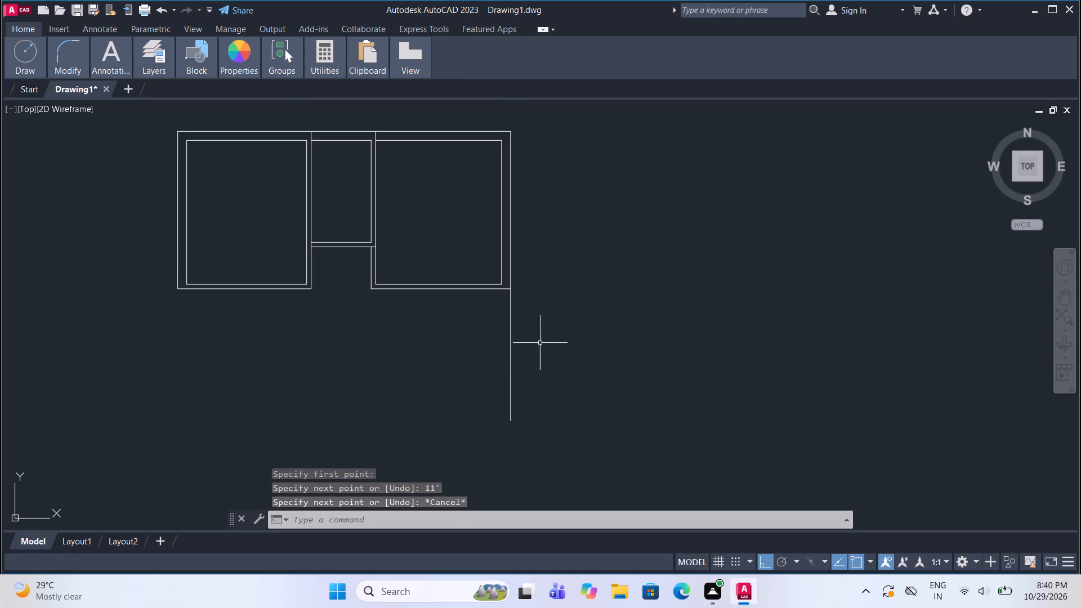
scroll(535, 345, up, 1)
middle_drag(533, 334, 544, 284)
drag(546, 324, 536, 319)
click(459, 303)
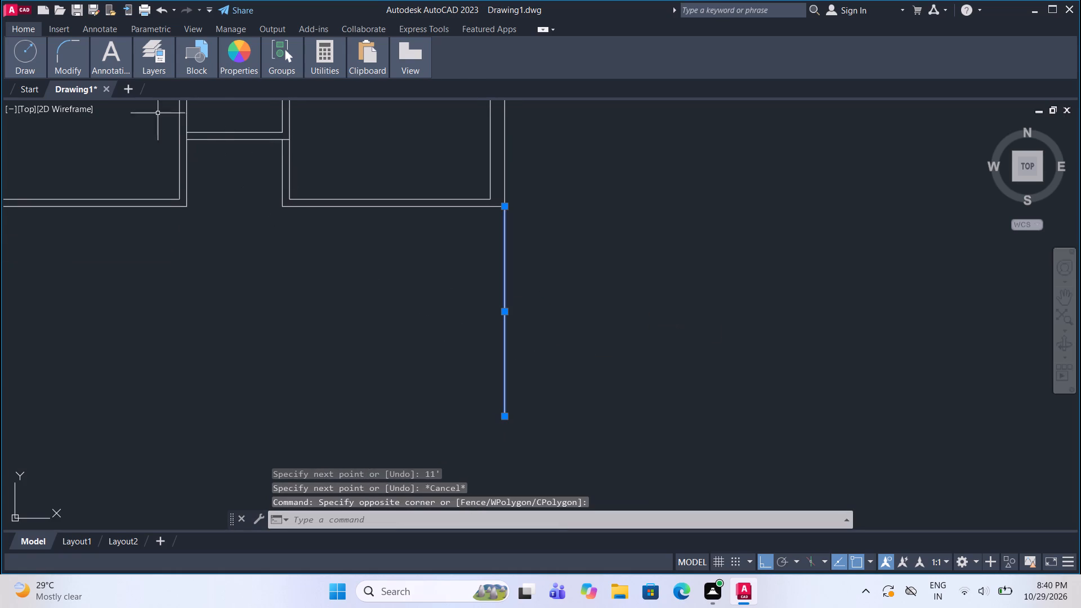
click(69, 48)
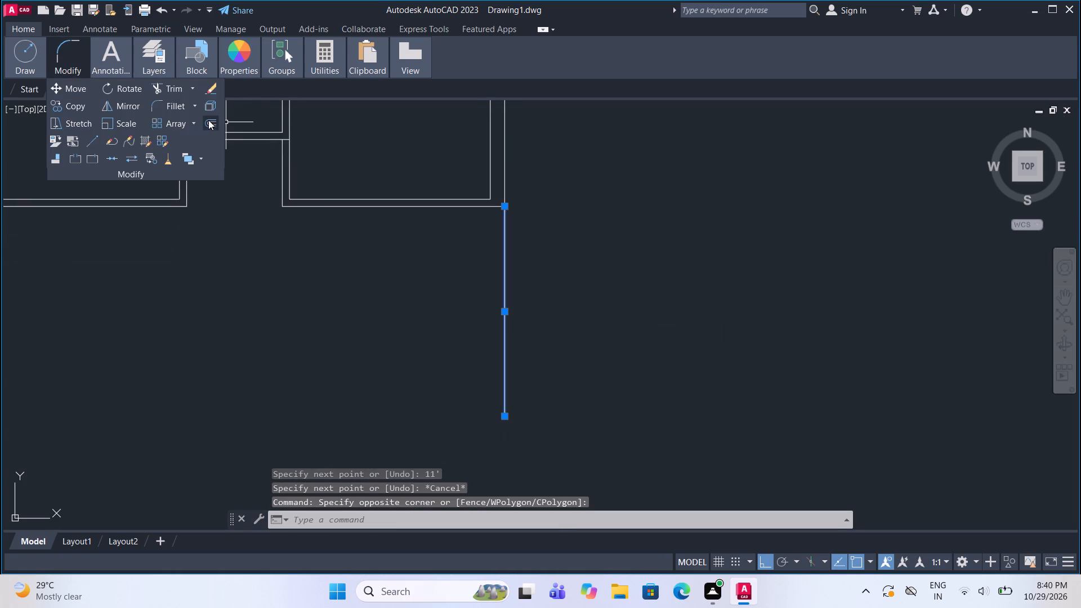
click(208, 120)
click(506, 304)
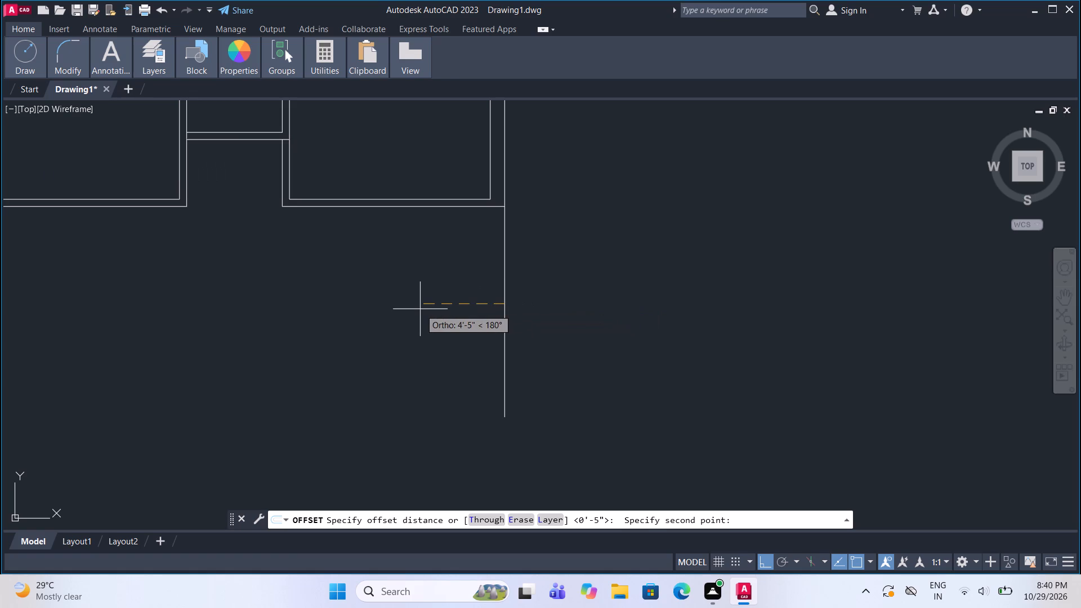
text(9")
key(Return)
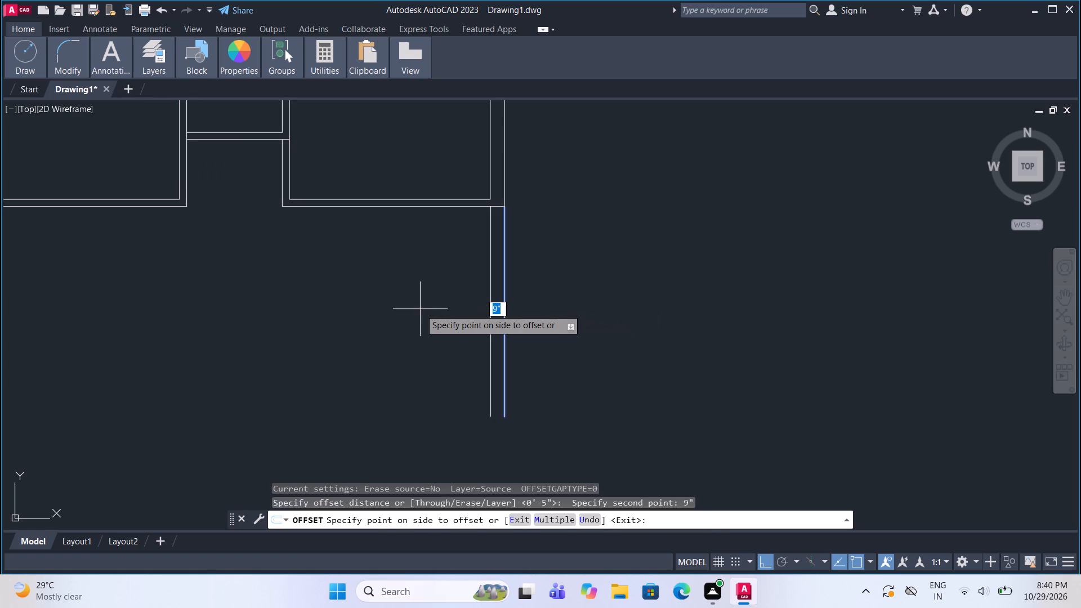
click(376, 287)
Draw a horizontal 11' line leftward from the lower end of the extension's inner wall line.
click(27, 55)
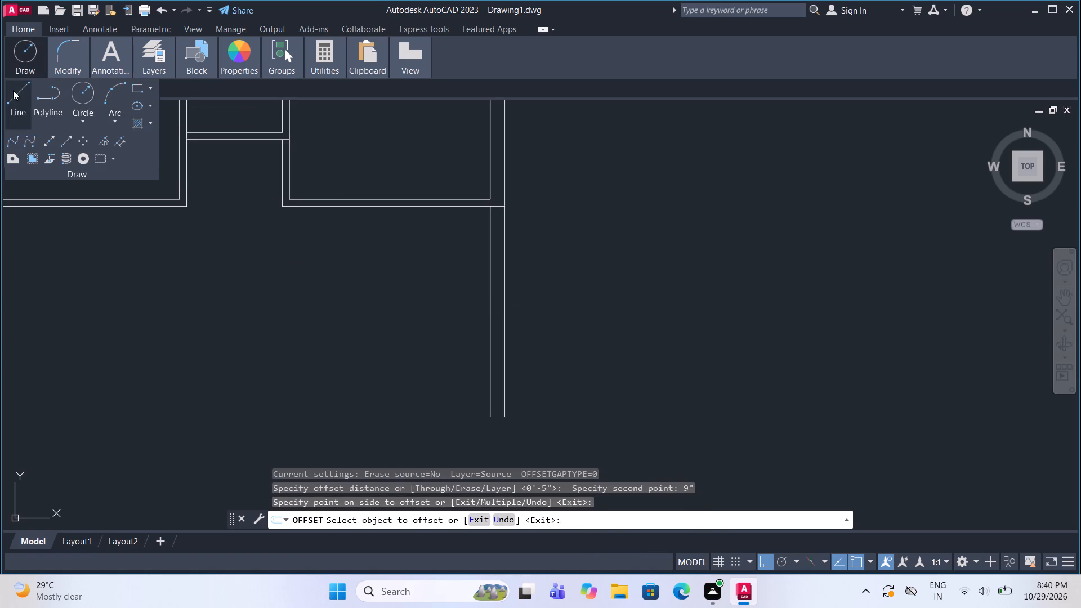
click(15, 97)
scroll(512, 249, down, 1)
scroll(501, 350, up, 1)
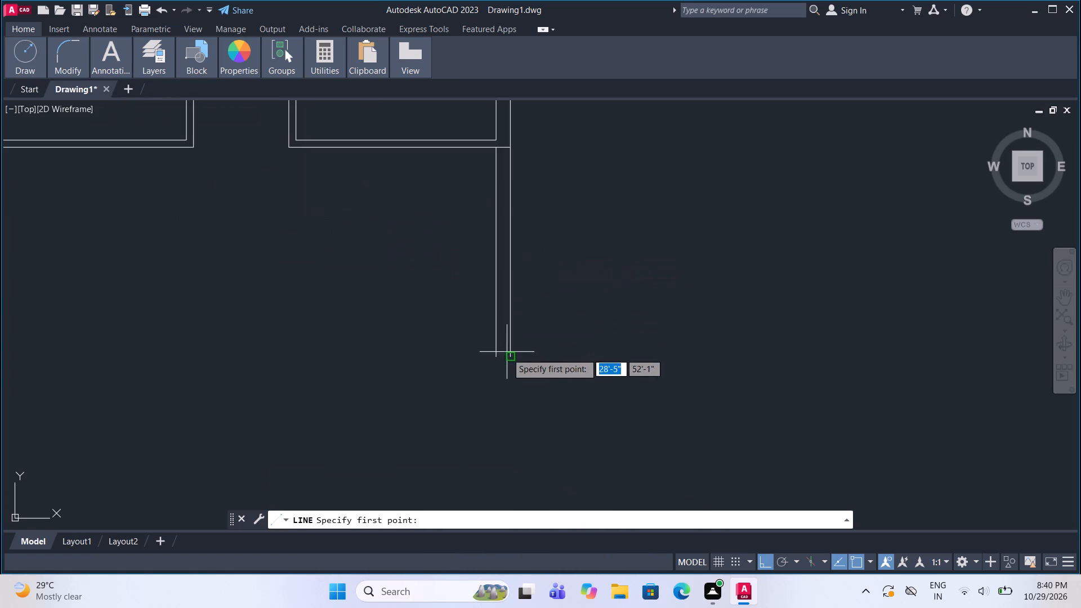
click(495, 357)
text(11')
key(Return)
scroll(409, 363, down, 2)
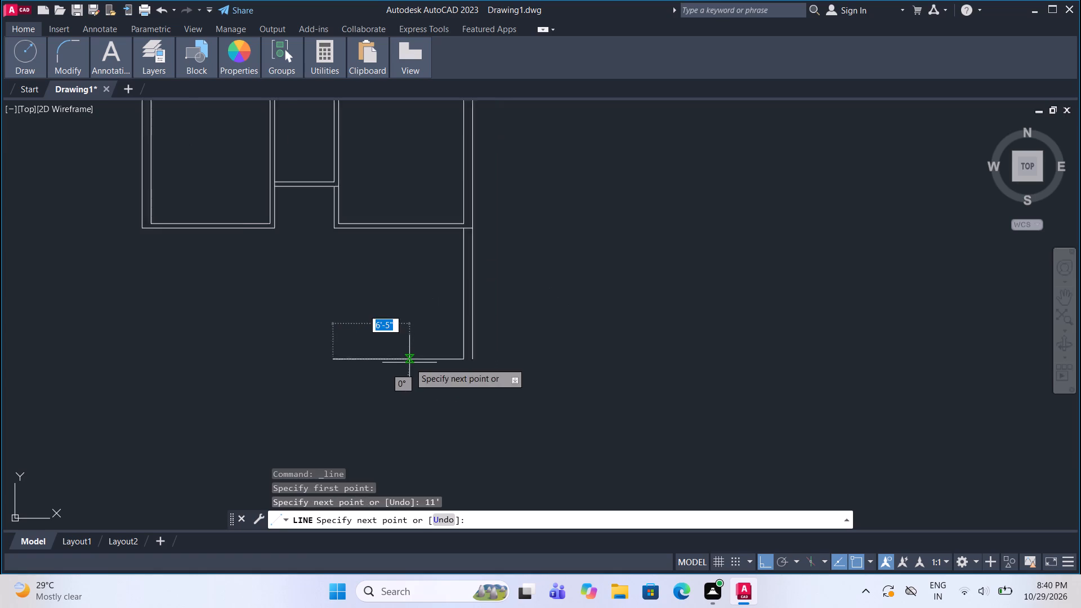
scroll(368, 317, up, 1)
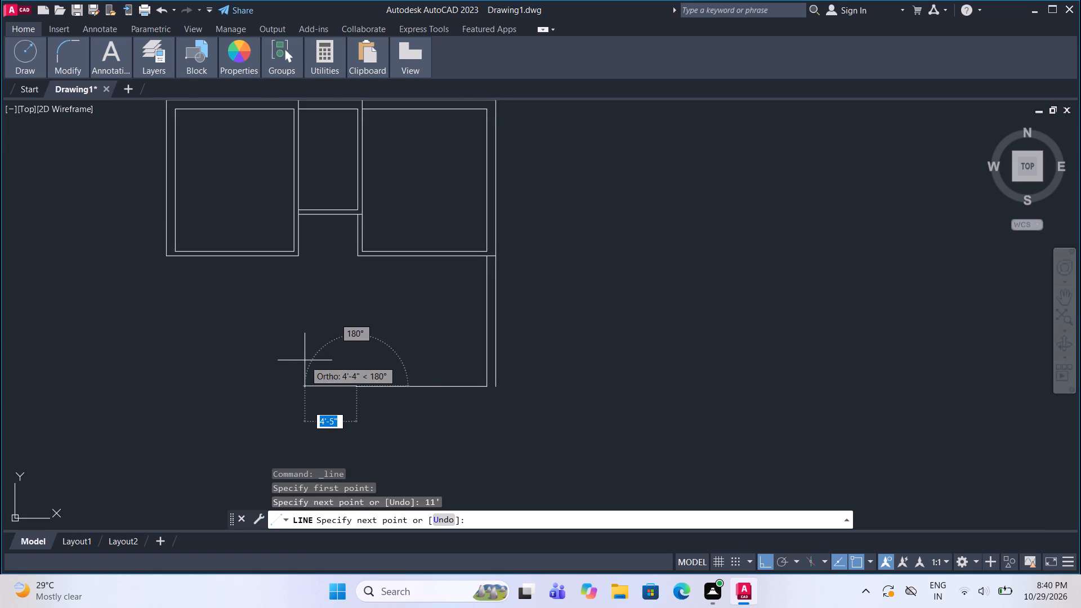
key(Escape)
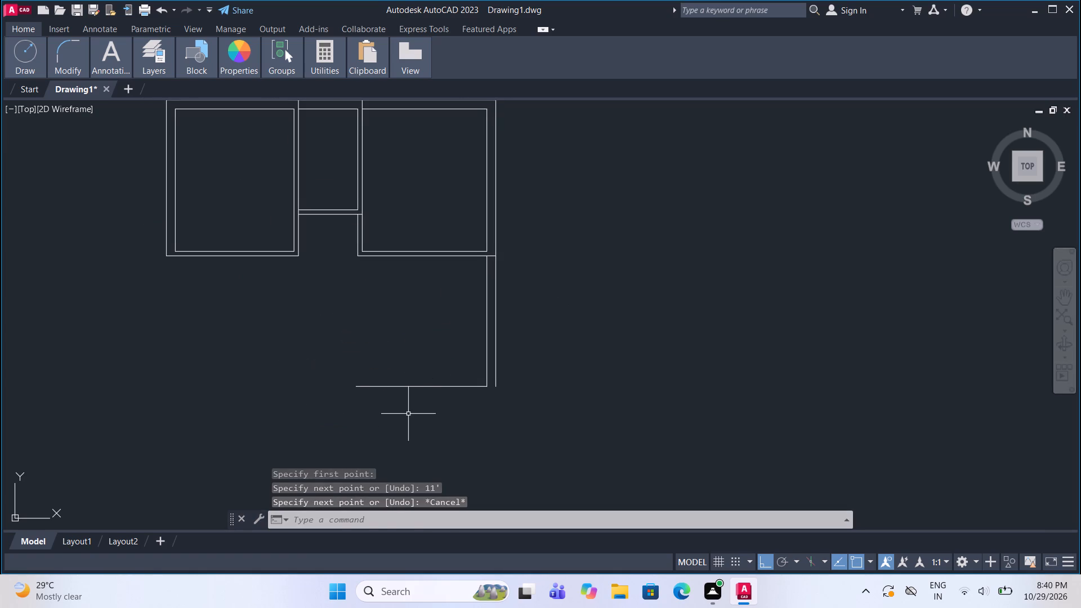
Offset the extension's 11' horizontal bottom line downward by 4.5".
drag(410, 414, 391, 385)
click(359, 306)
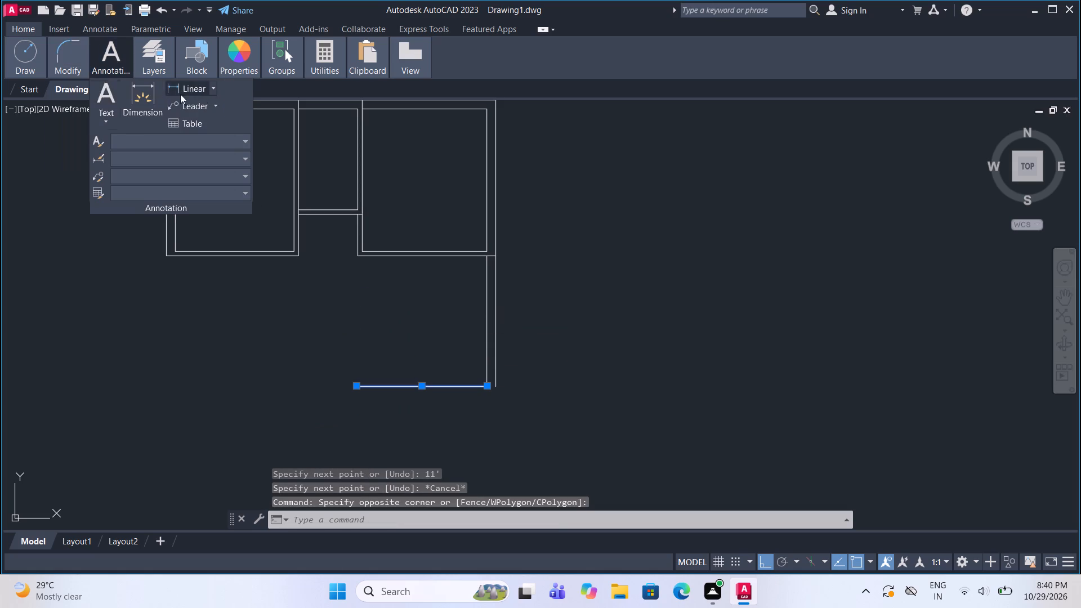
click(73, 52)
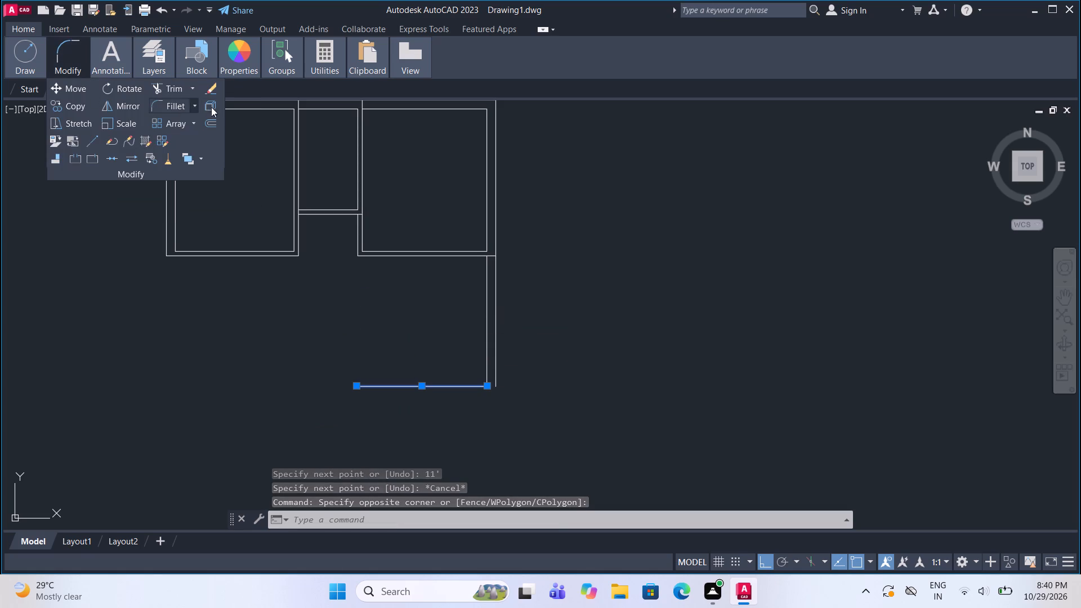
click(211, 118)
click(418, 389)
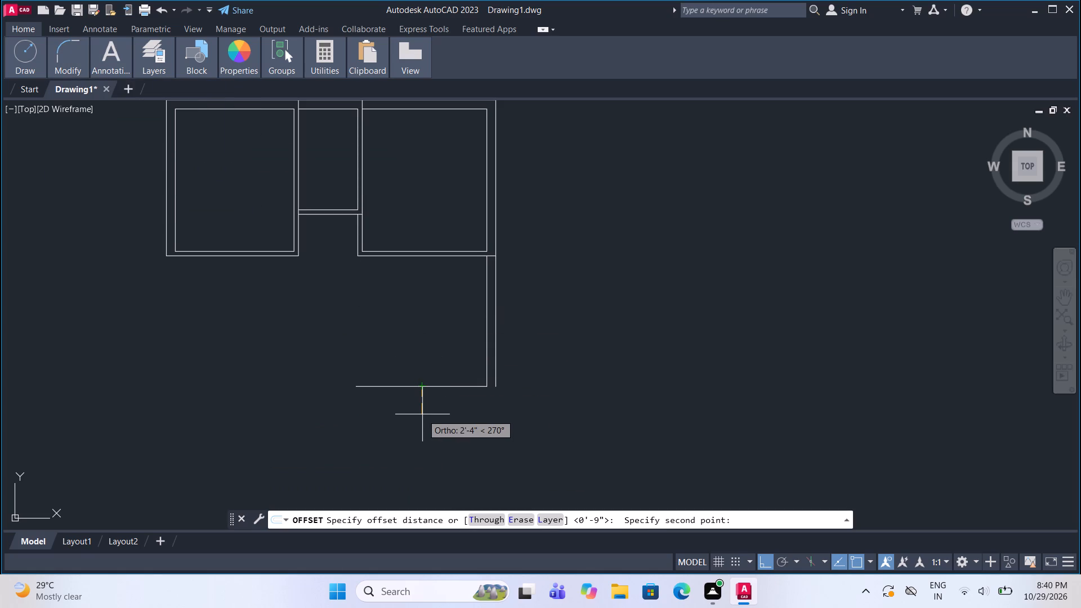
text(4.5")
key(Return)
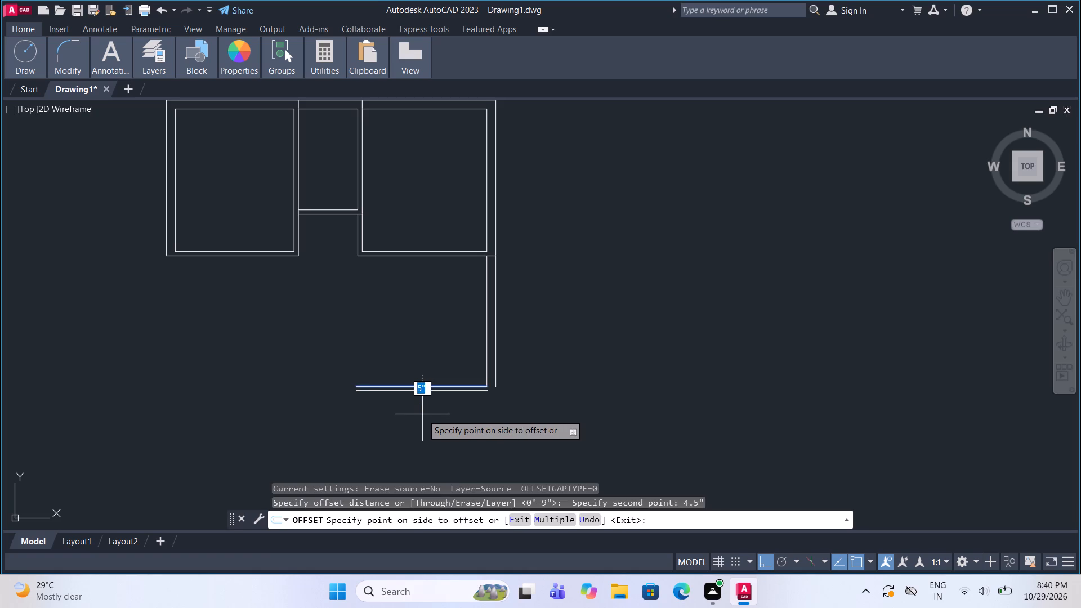
click(360, 415)
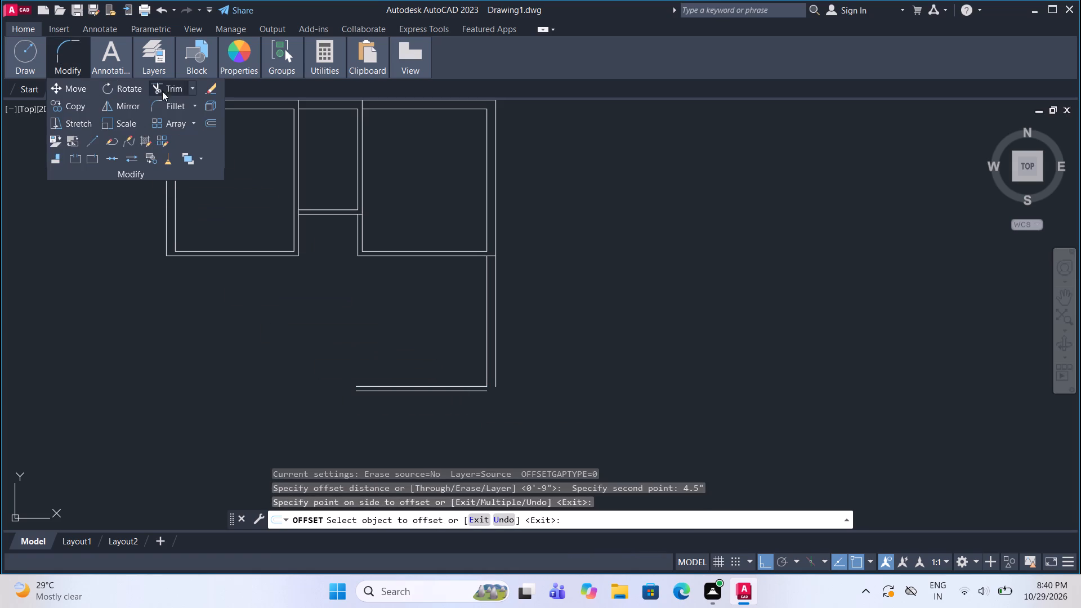
Fillet the extension's lower offset line and outer vertical line into a closed bottom-right corner.
click(182, 105)
click(458, 391)
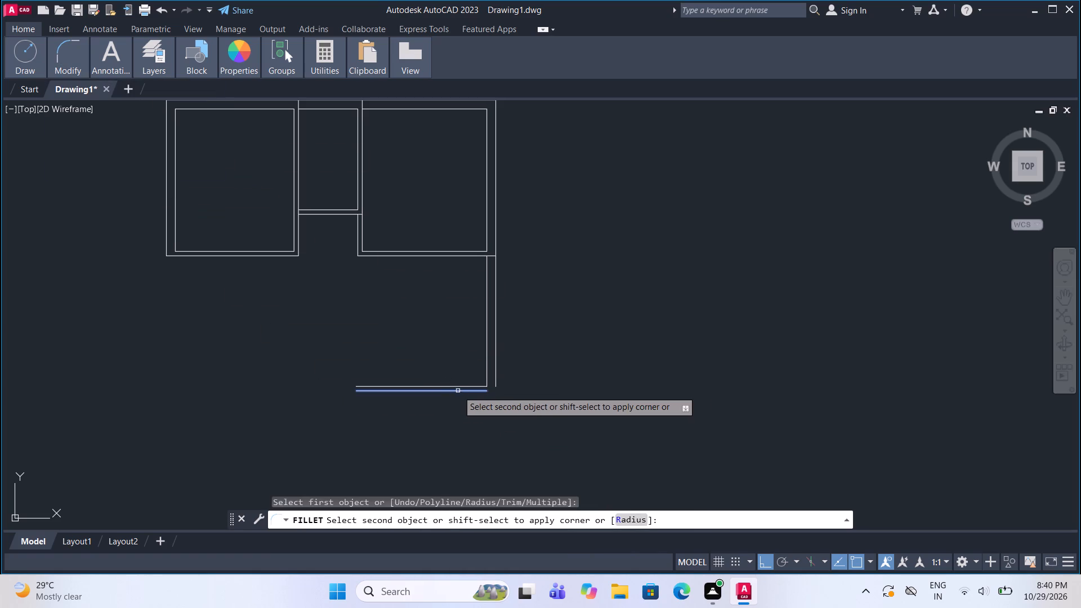
click(494, 379)
Draw a vertical 12' line downward from the extension's outer bottom-right corner.
scroll(479, 265, down, 2)
scroll(475, 299, up, 1)
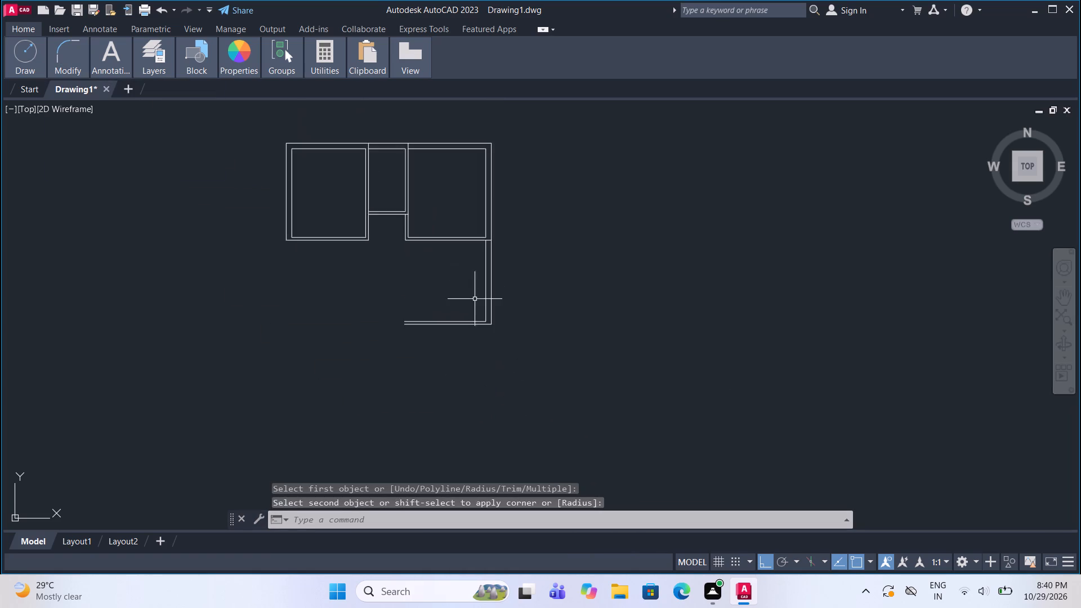
scroll(475, 299, up, 1)
click(19, 100)
middle_drag(282, 199, 279, 157)
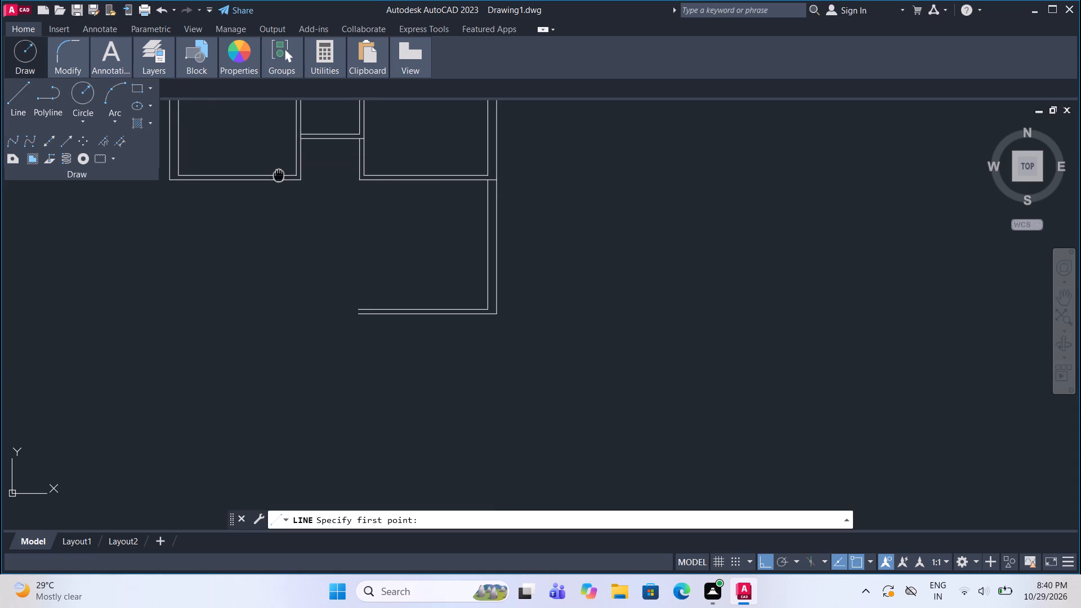
middle_drag(279, 157, 280, 154)
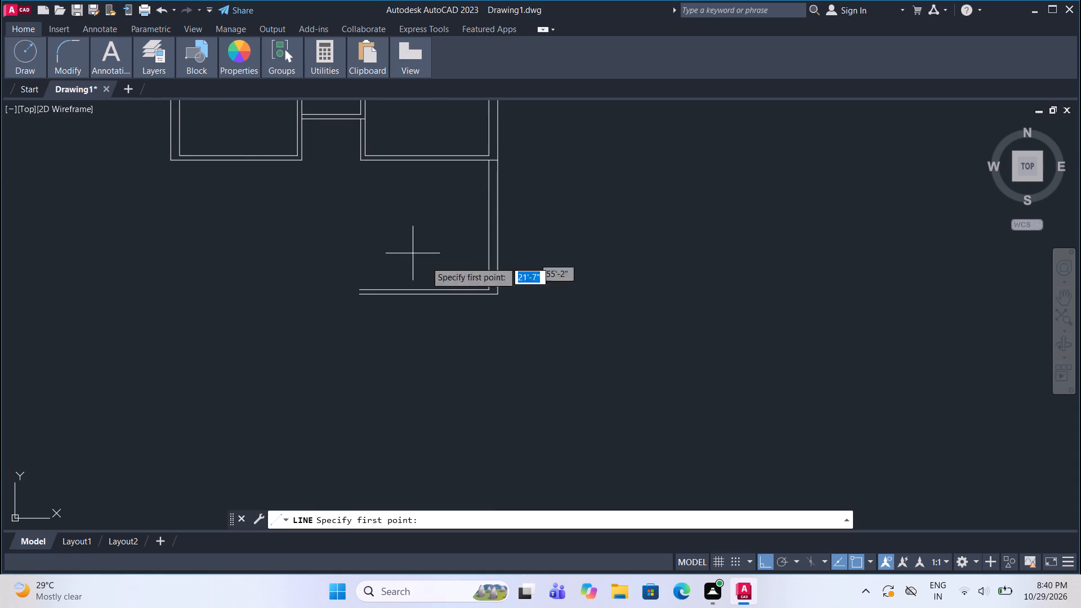
scroll(553, 305, up, 1)
click(467, 288)
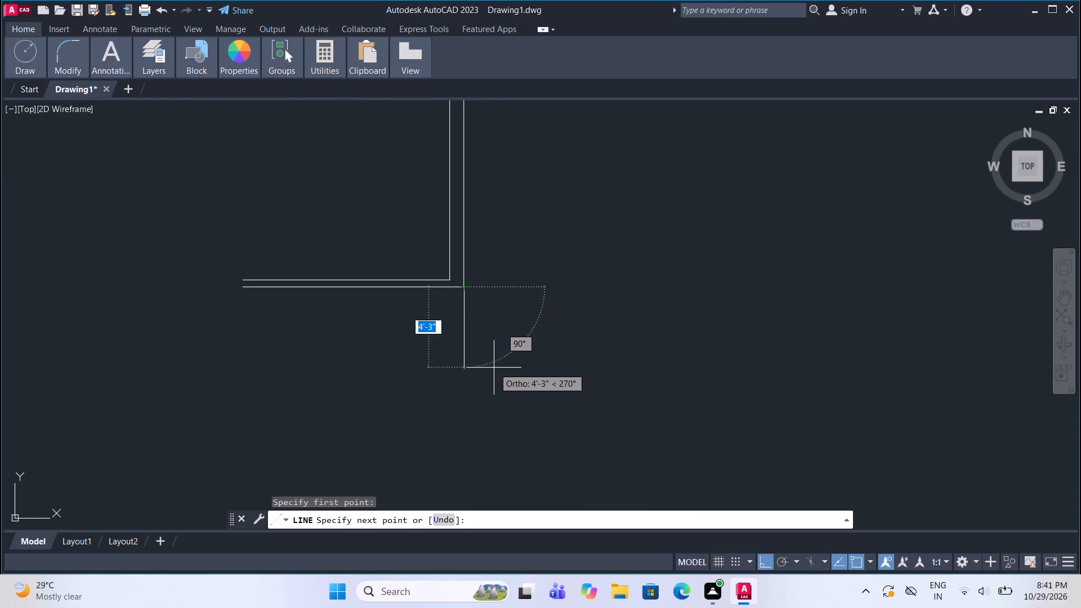
text(12')
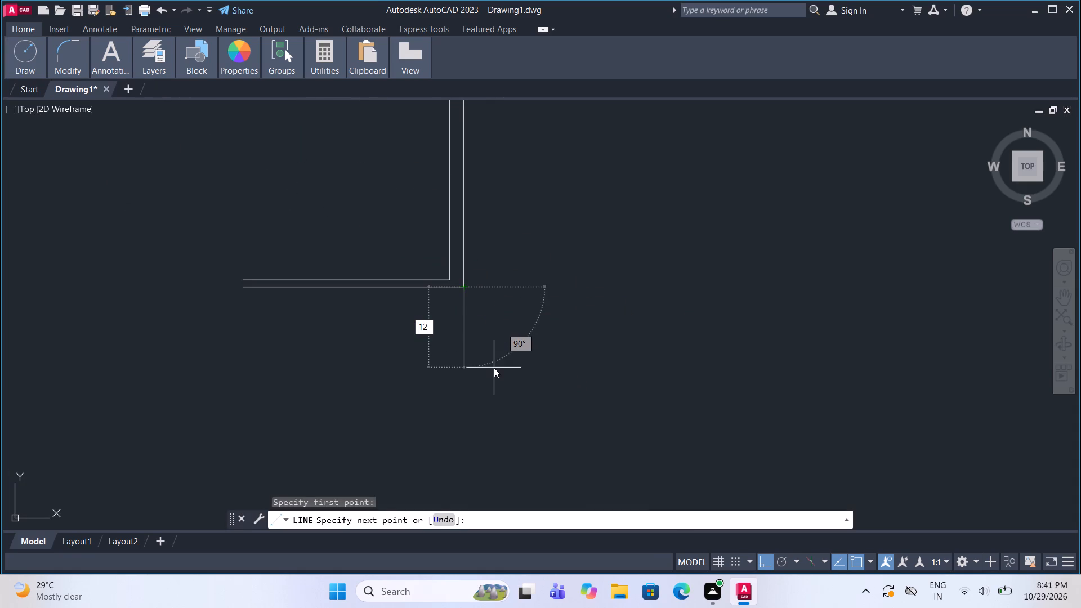
key(Return)
key(Escape)
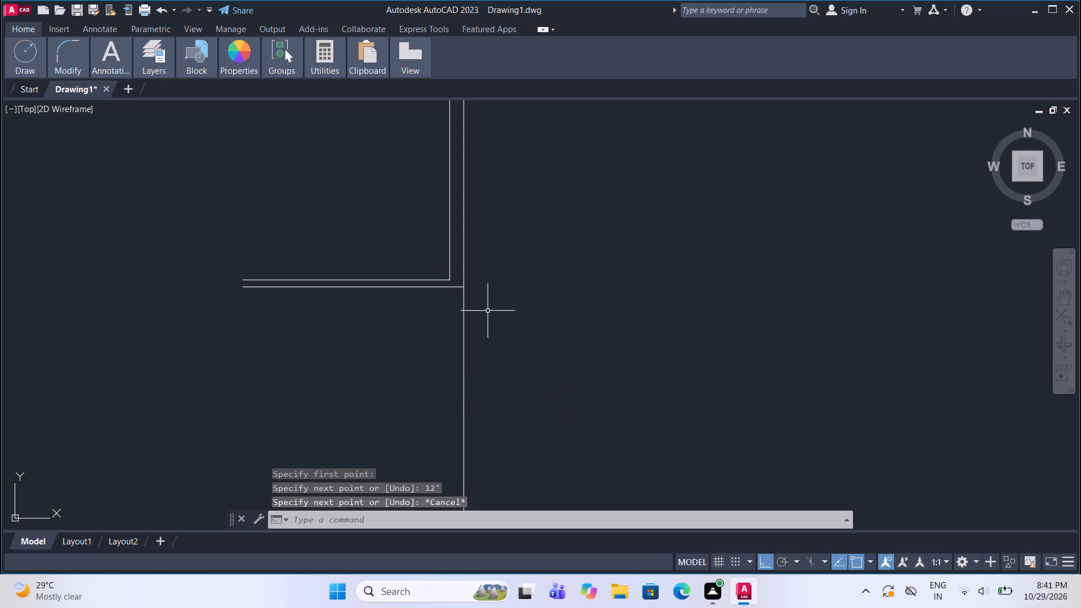
Offset the new 12' vertical line 9" inward, toward the left.
scroll(486, 303, down, 3)
scroll(486, 335, up, 2)
click(486, 336)
click(394, 316)
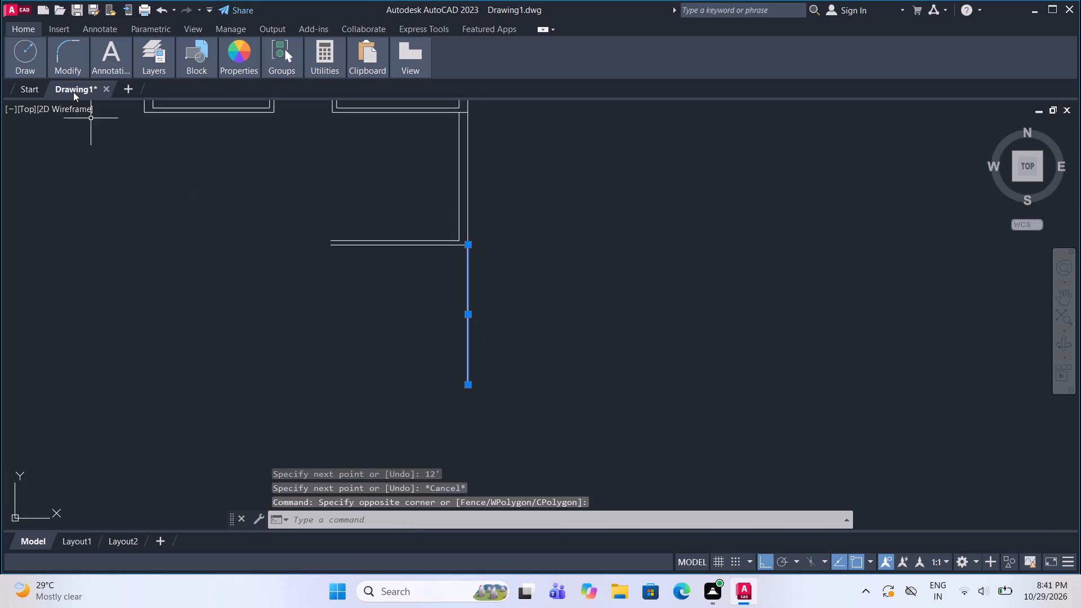
click(211, 122)
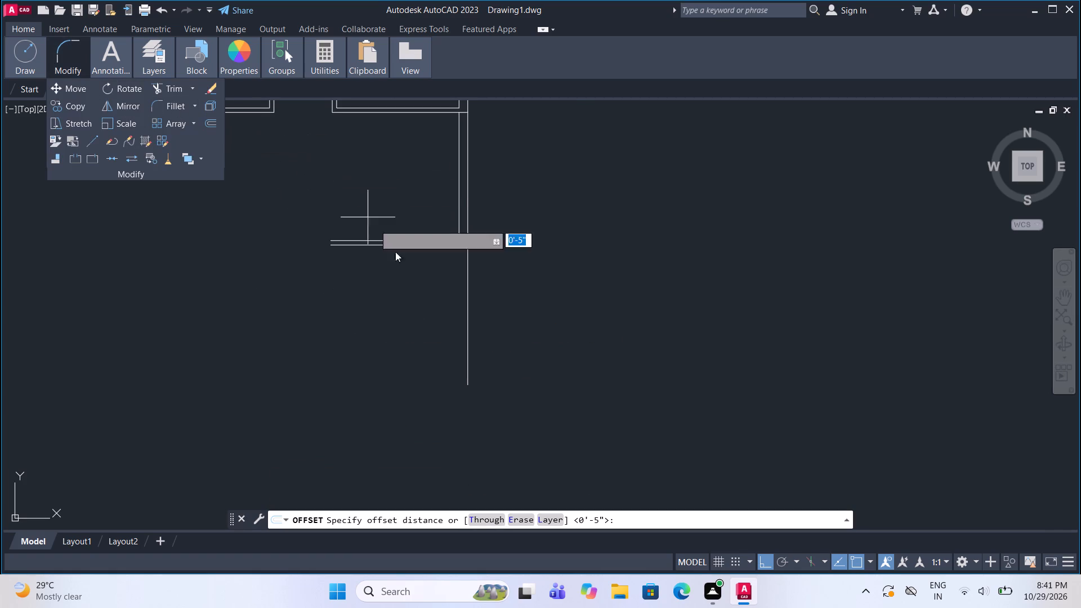
click(468, 316)
text(9")
key(Return)
drag(378, 319, 368, 319)
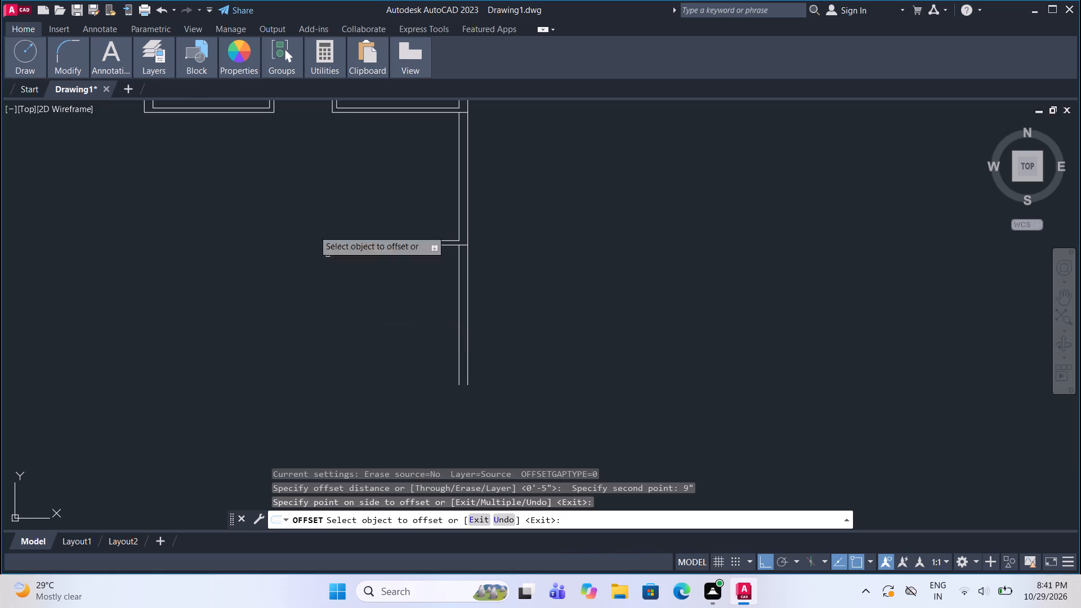
Draw lines 14' left from the inner wall line's lower end, 12' up, and across to the extension wall's open end.
click(14, 99)
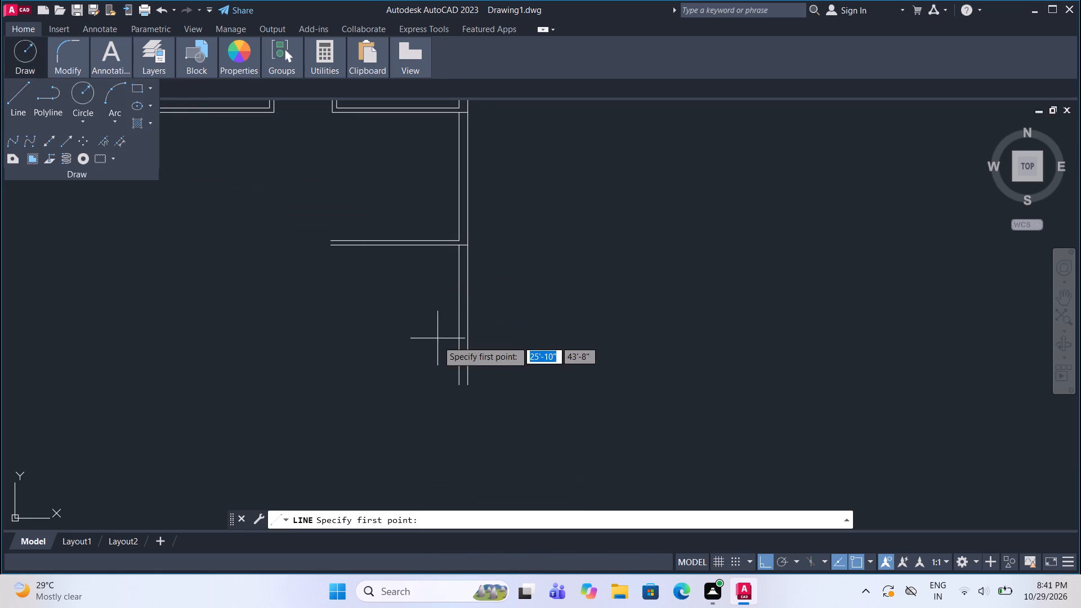
click(455, 383)
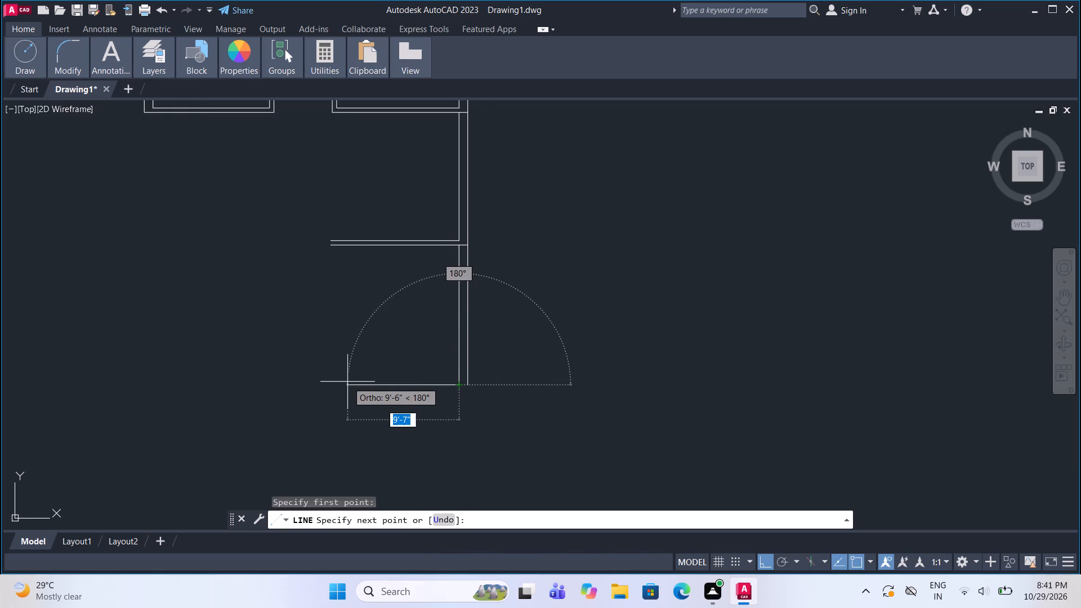
text(14)
key(apostrophe)
key(Return)
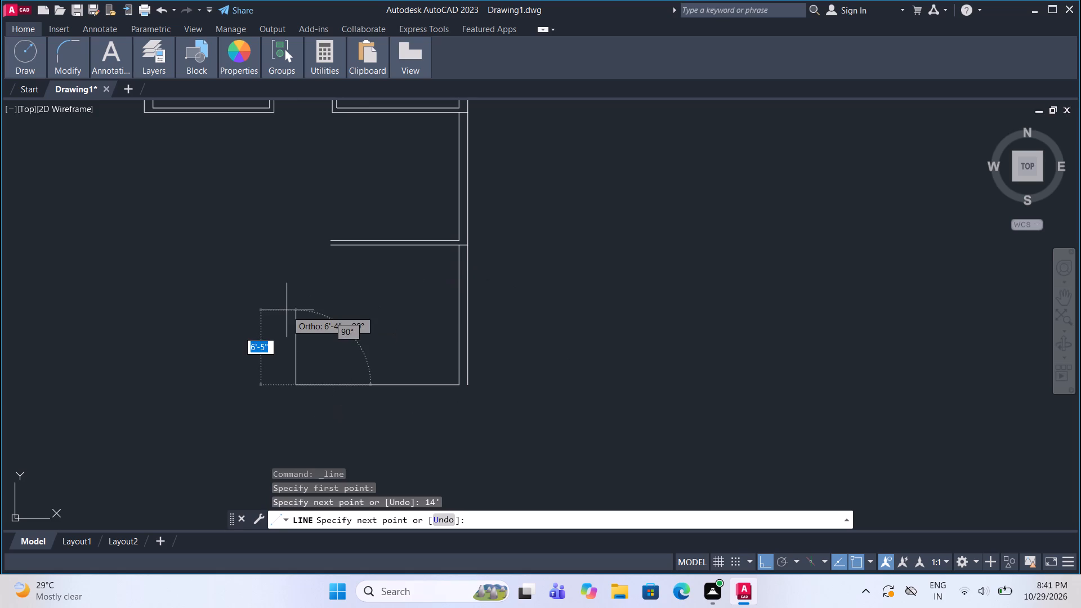
middle_drag(288, 311, 338, 317)
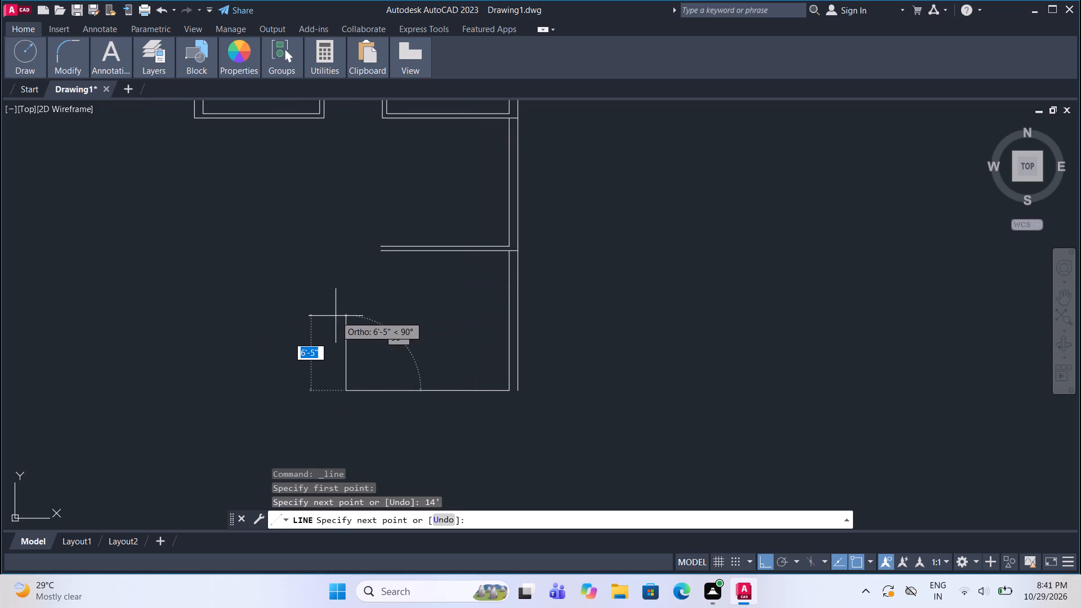
text(12)
key(apostrophe)
key(Return)
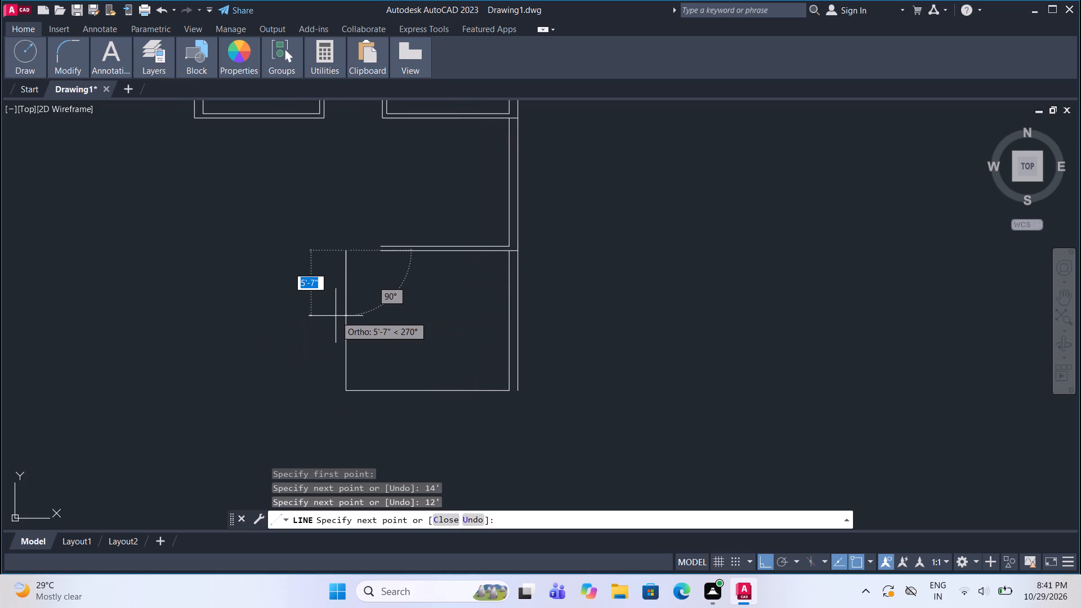
click(378, 252)
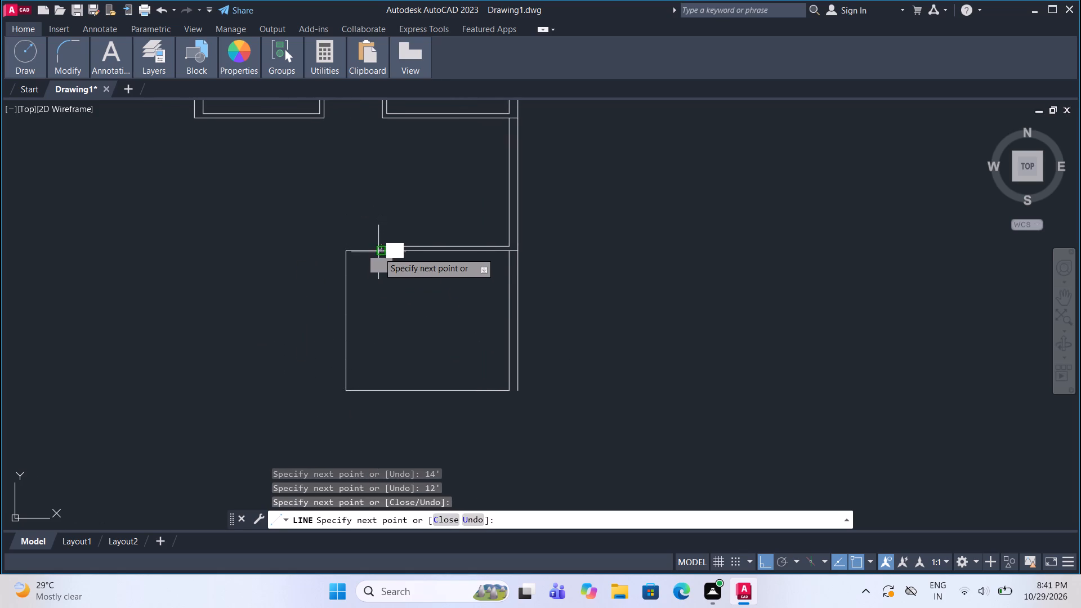
key(Escape)
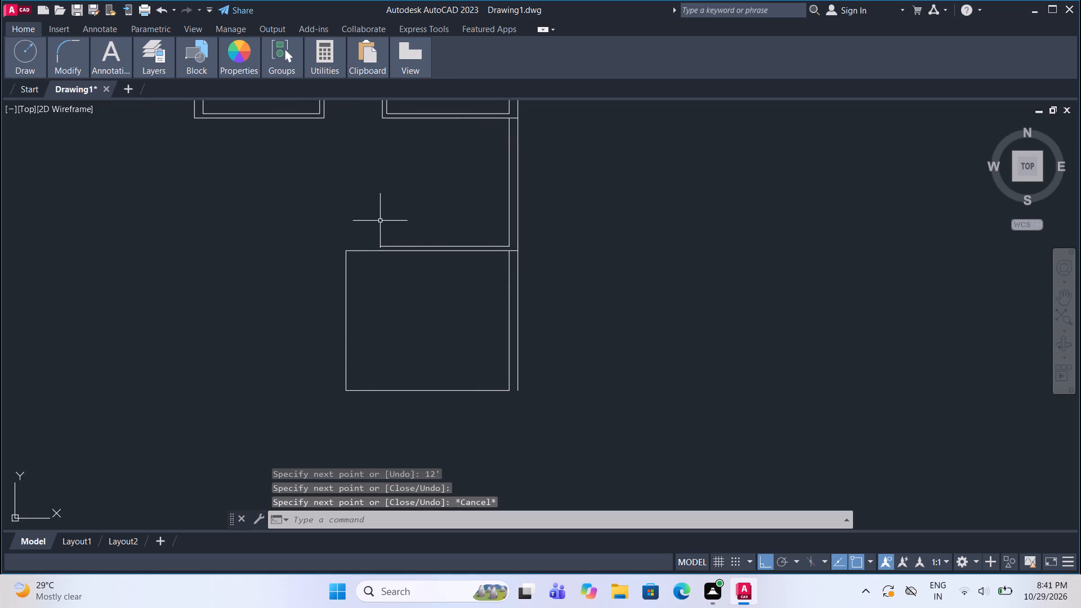
Offset the 14' by 12' room's bottom line 9" downward.
scroll(412, 194, down, 1)
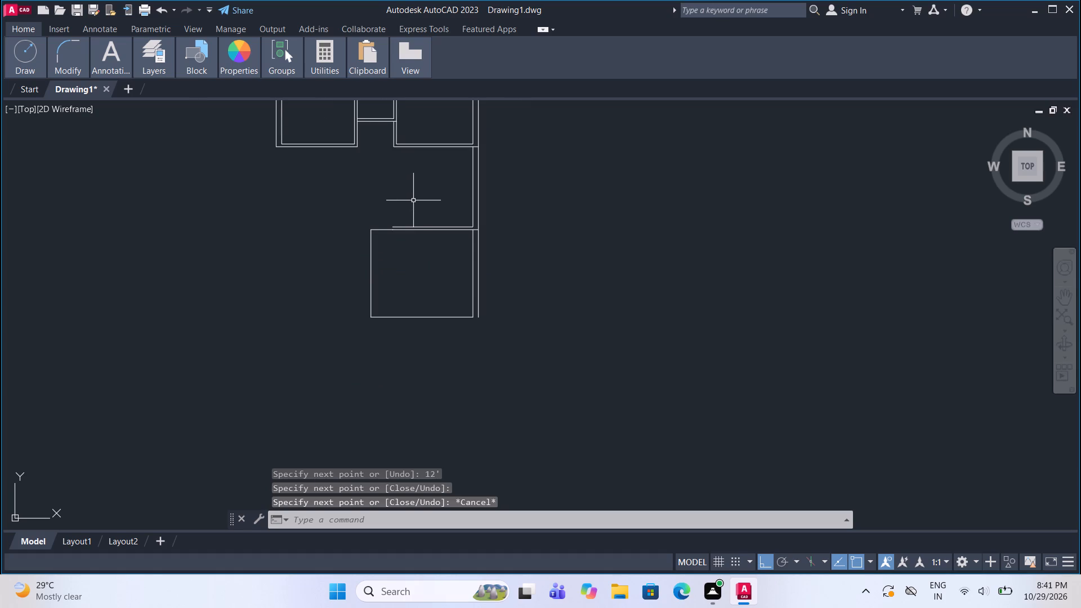
scroll(413, 200, down, 2)
scroll(419, 255, up, 3)
middle_drag(389, 243, 401, 273)
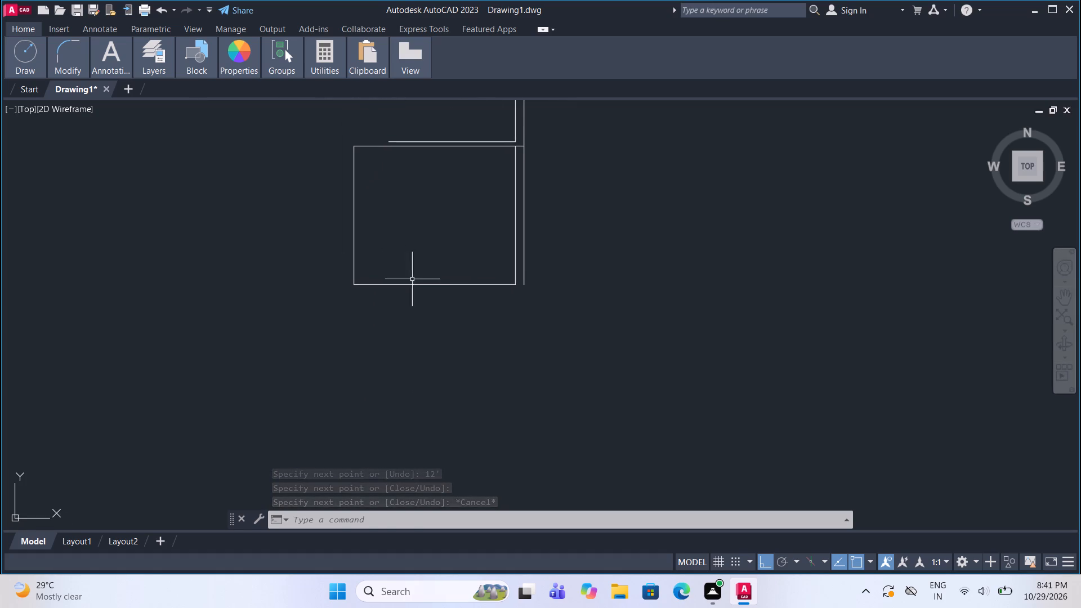
drag(454, 296, 448, 289)
click(422, 258)
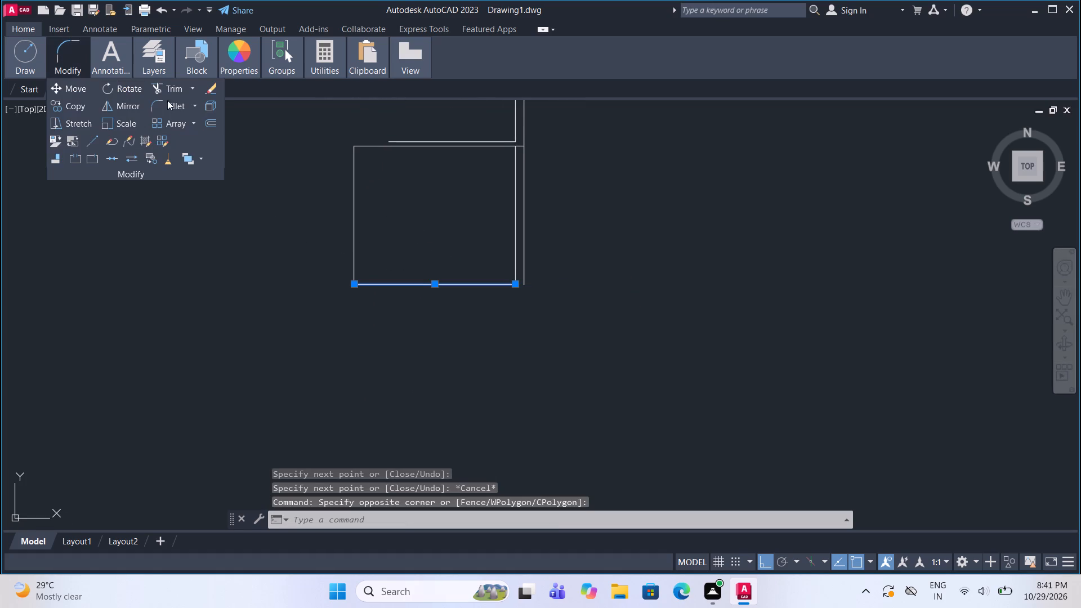
click(211, 123)
click(437, 283)
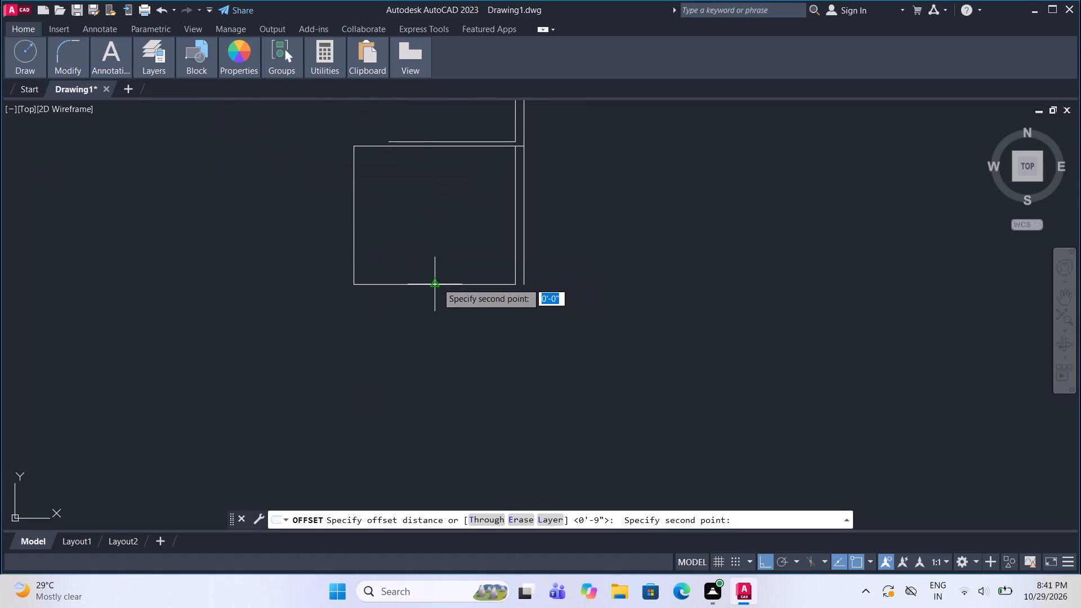
key(9)
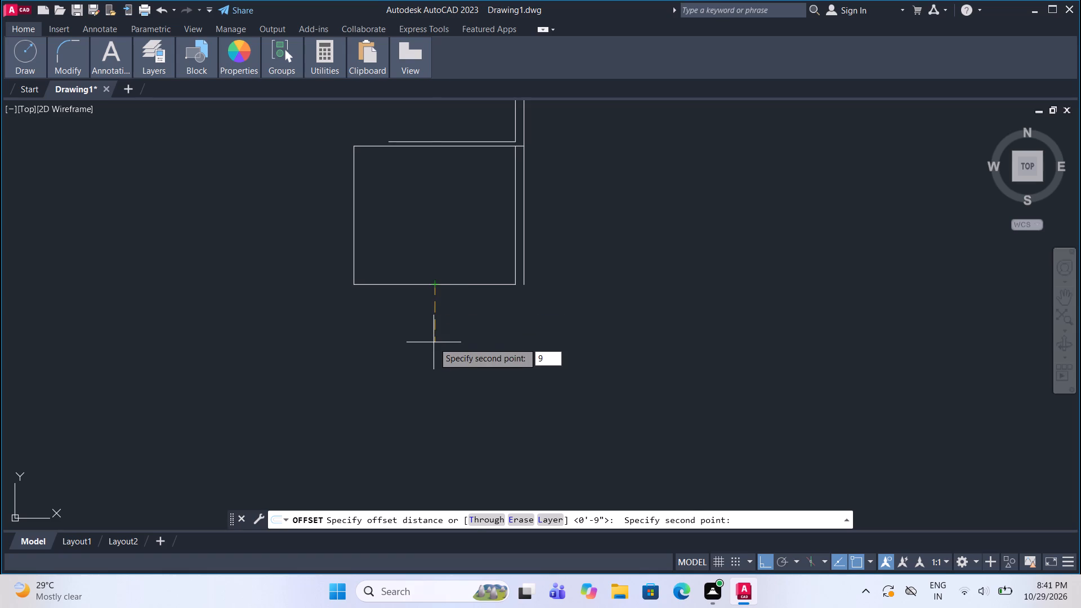
key(shift+quotedbl)
key(Return)
click(438, 366)
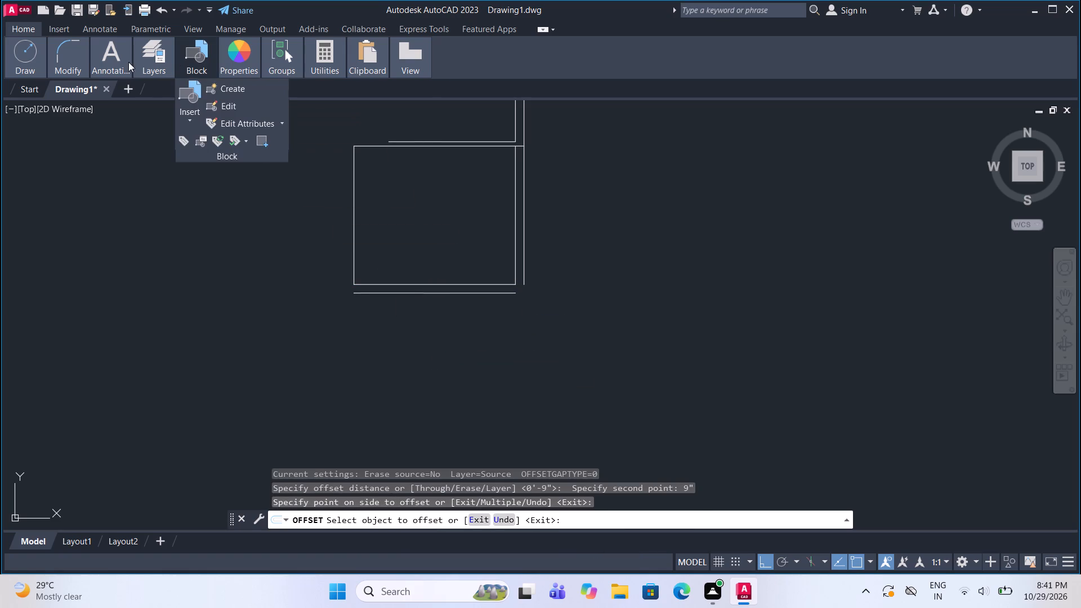
Fillet the lower offset line and the outer right vertical line into a closed bottom-right corner of the room.
click(67, 53)
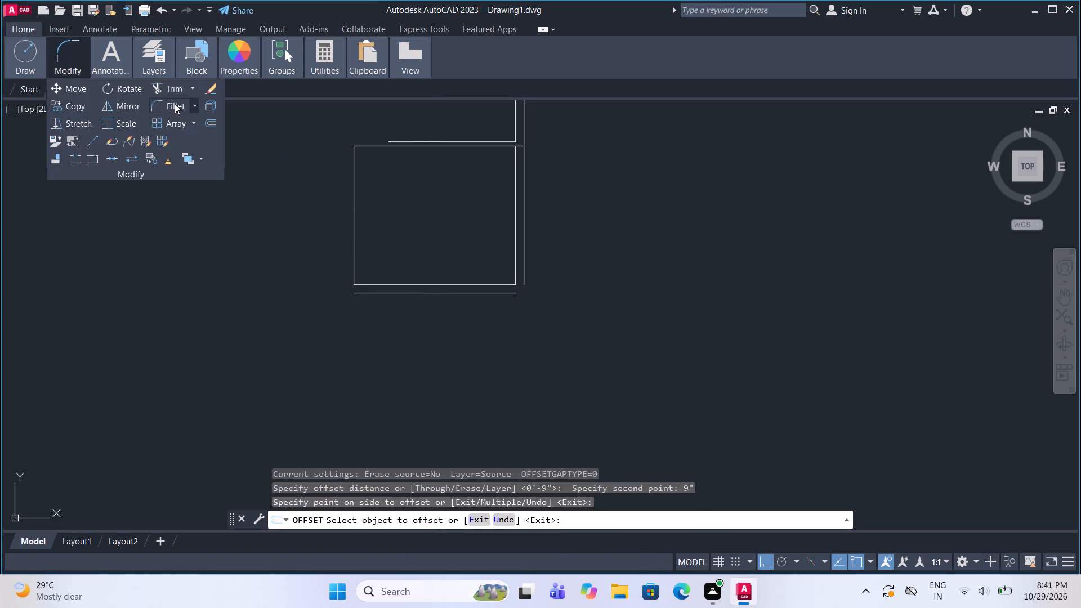
click(175, 104)
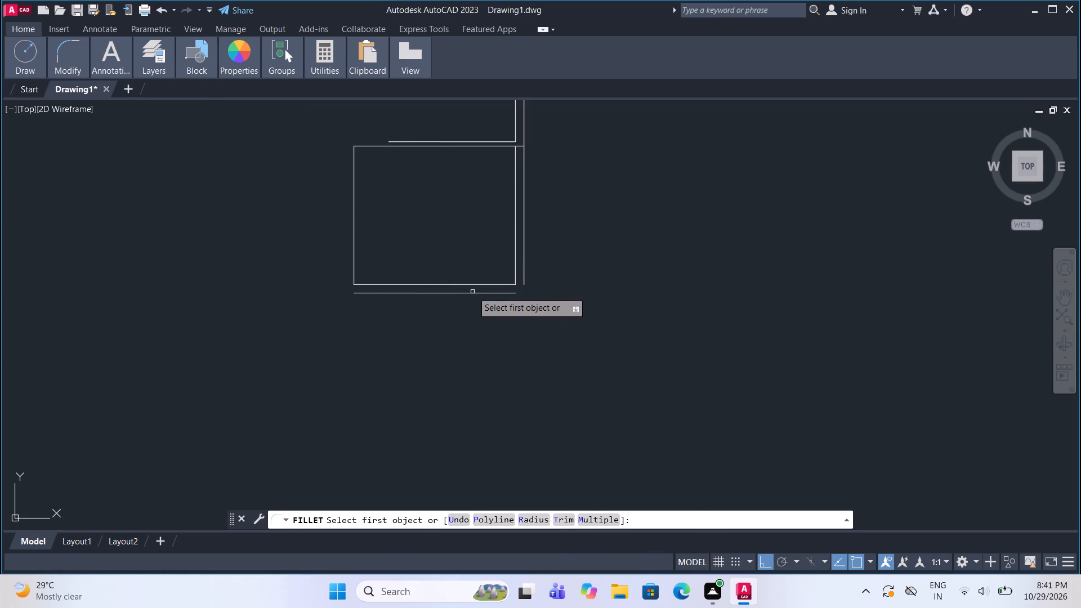
click(474, 293)
click(523, 249)
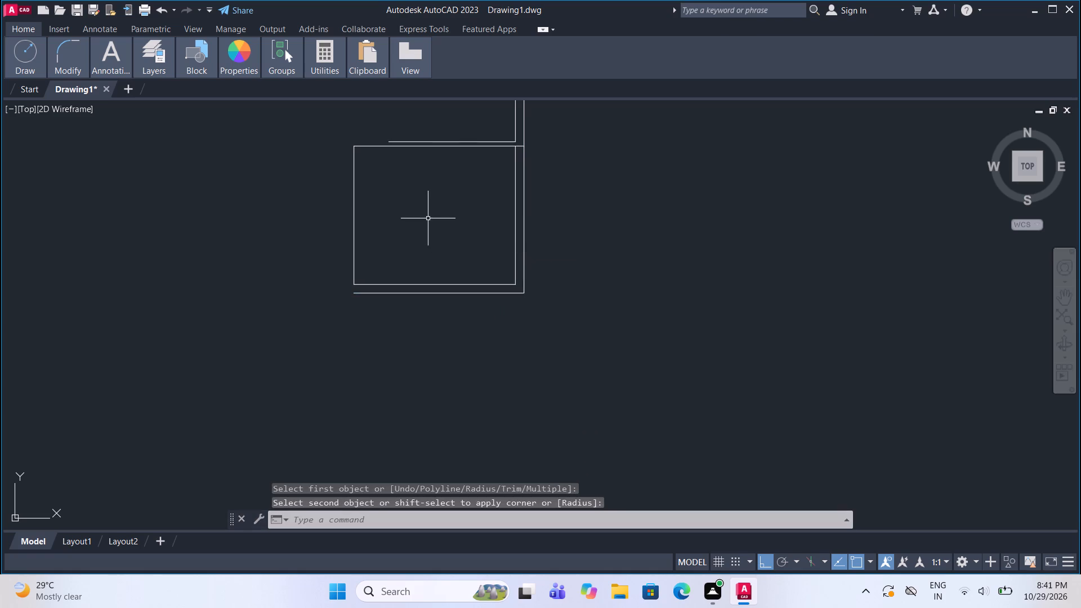
Offset the lower room's left line 4.5" outward to the left and its top line 4.5" upward.
middle_drag(425, 218, 435, 273)
middle_click(435, 276)
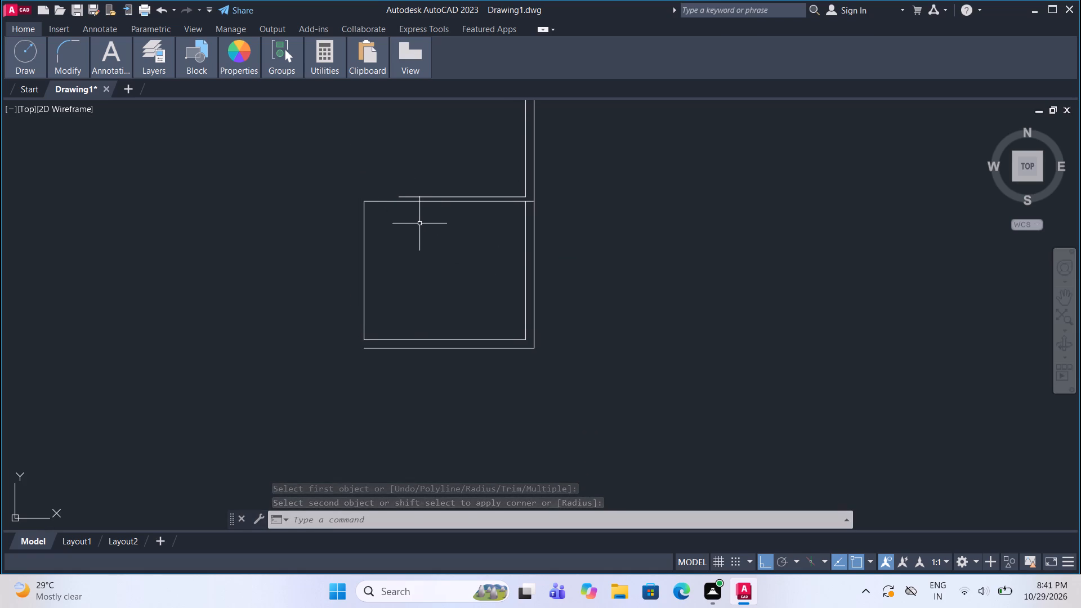
middle_drag(365, 257, 409, 283)
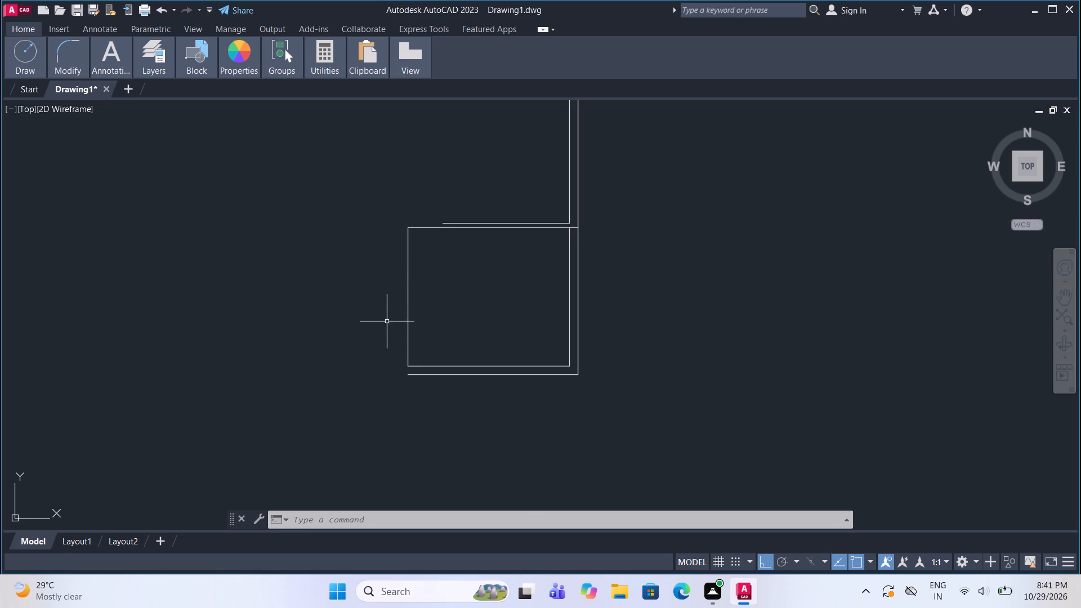
drag(423, 316, 416, 310)
click(368, 280)
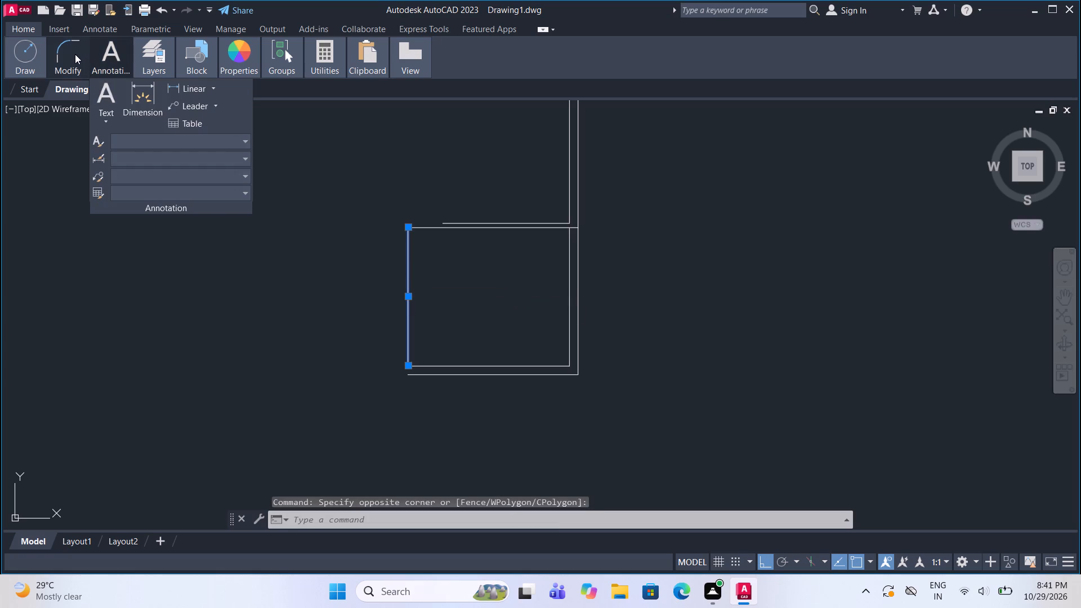
click(73, 53)
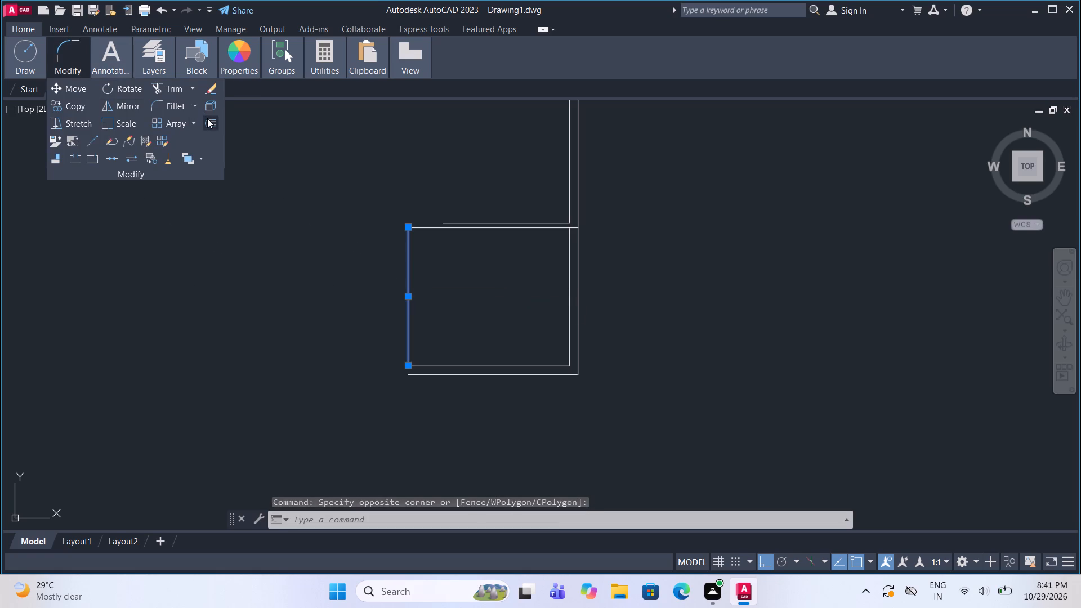
click(207, 118)
click(408, 288)
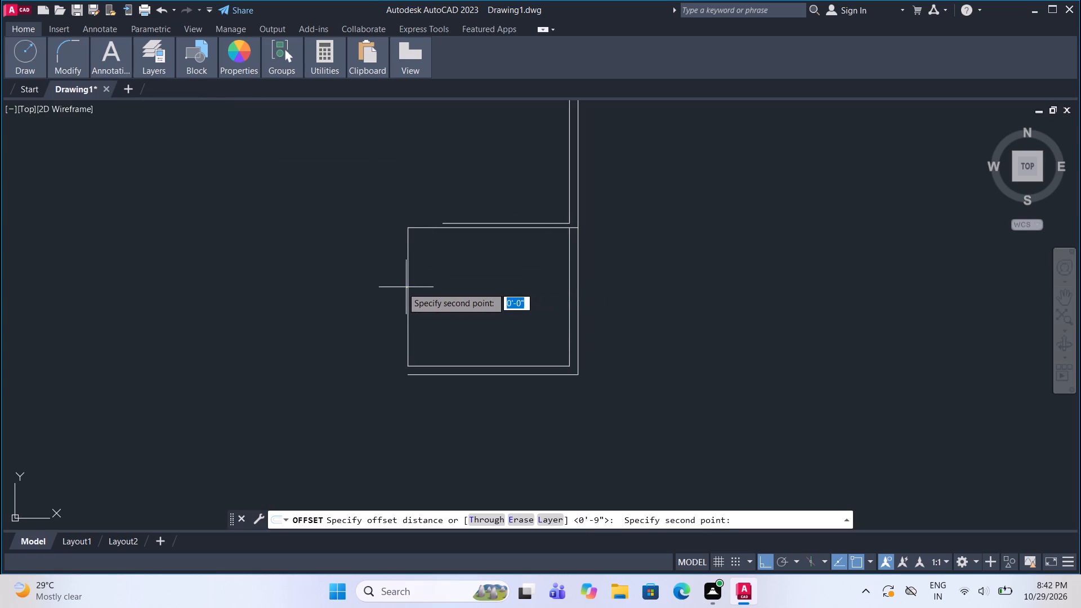
text(4.5)
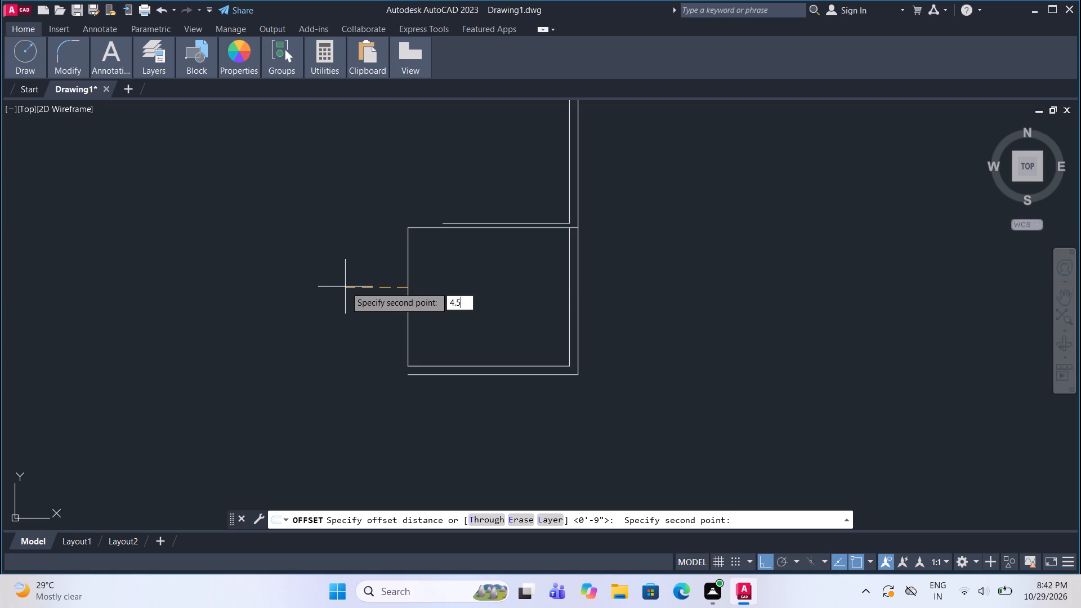
key(shift+quotedbl)
key(Return)
click(343, 285)
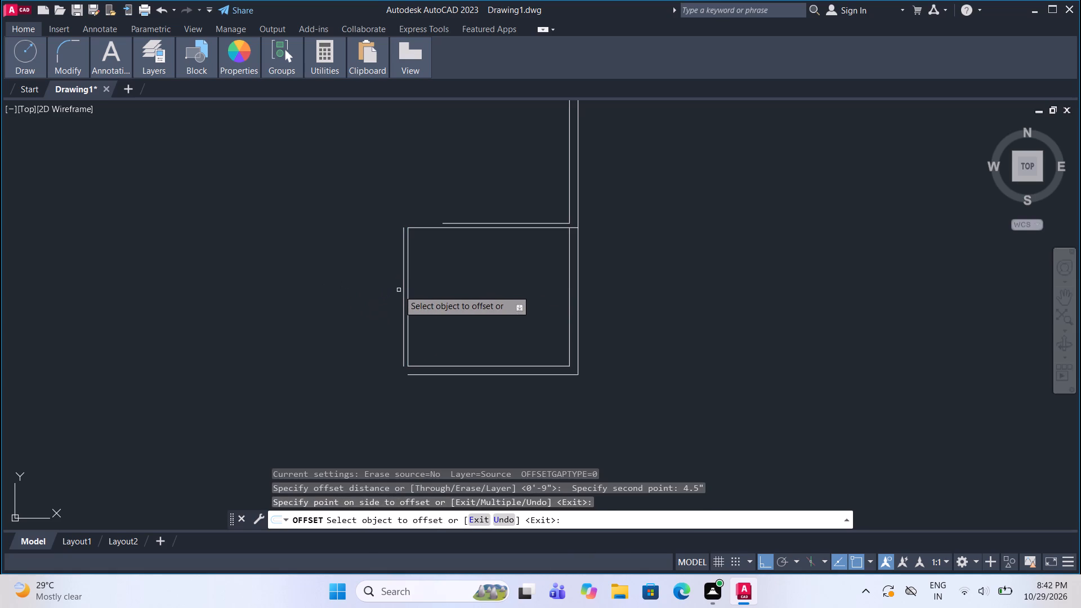
click(425, 227)
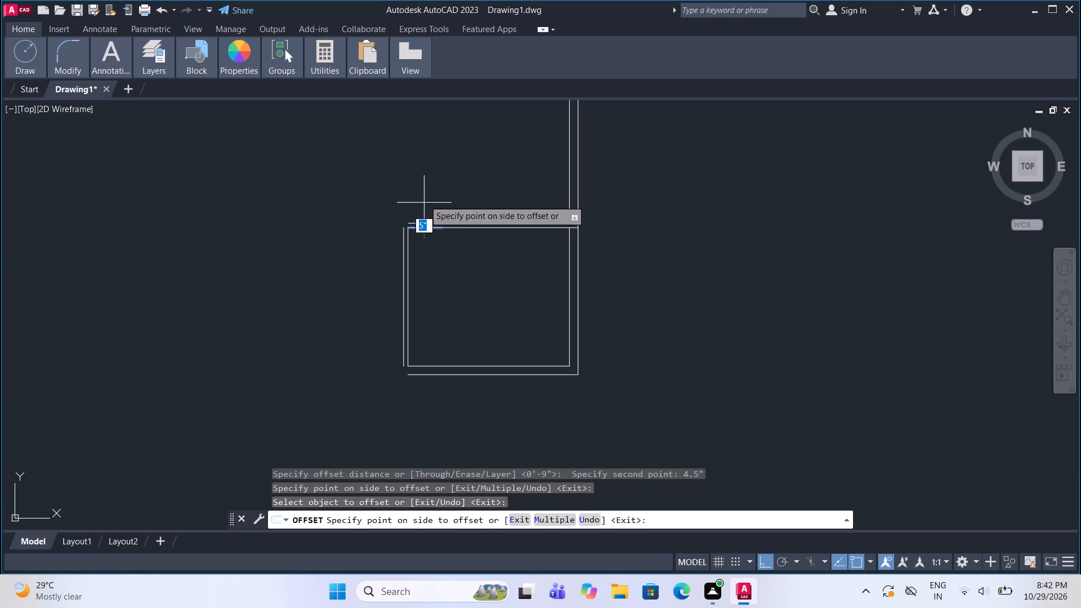
click(424, 200)
Fillet the lower room's outer wall lines into closed top-left and bottom-left corners.
click(68, 50)
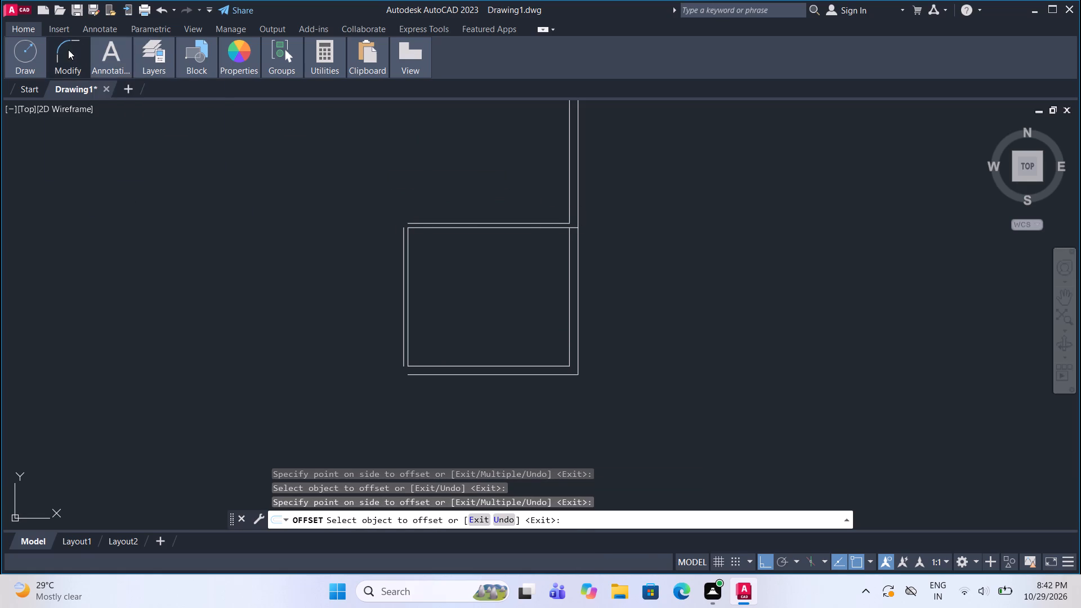
click(74, 56)
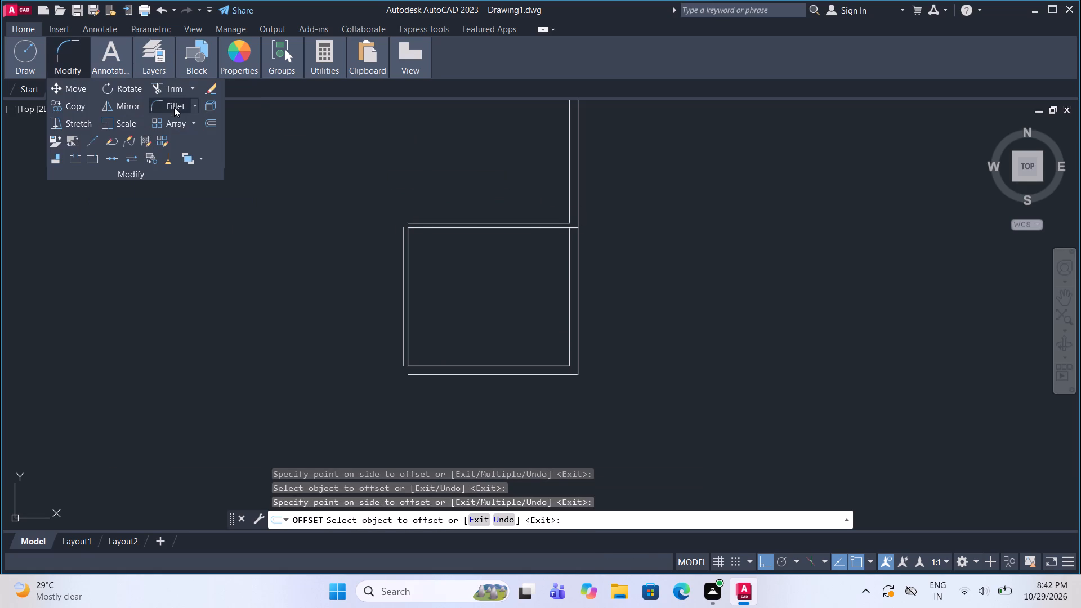
click(178, 105)
click(403, 249)
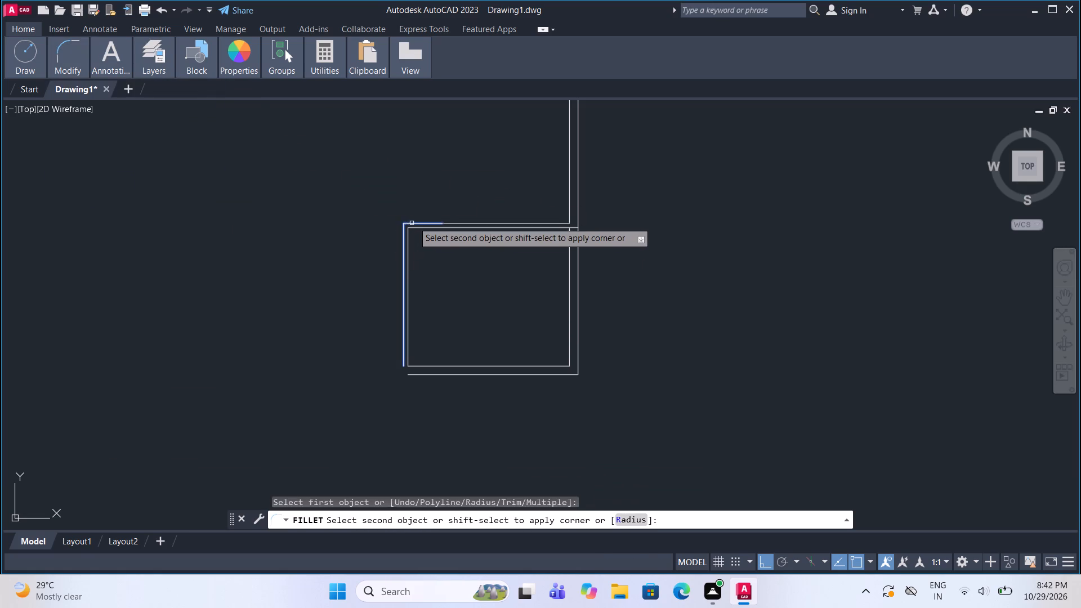
click(415, 223)
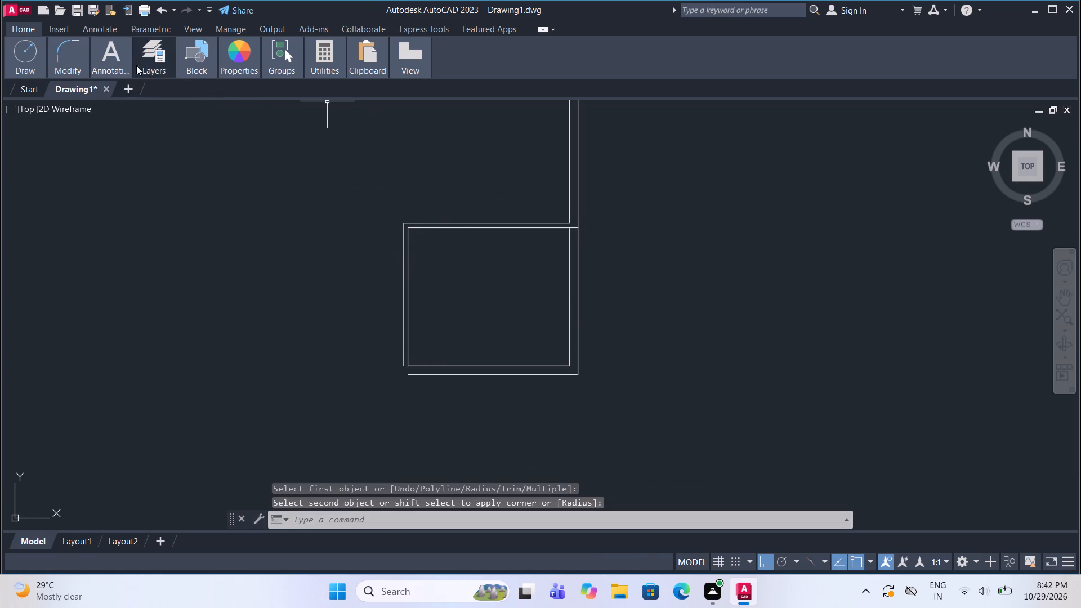
click(61, 47)
click(175, 100)
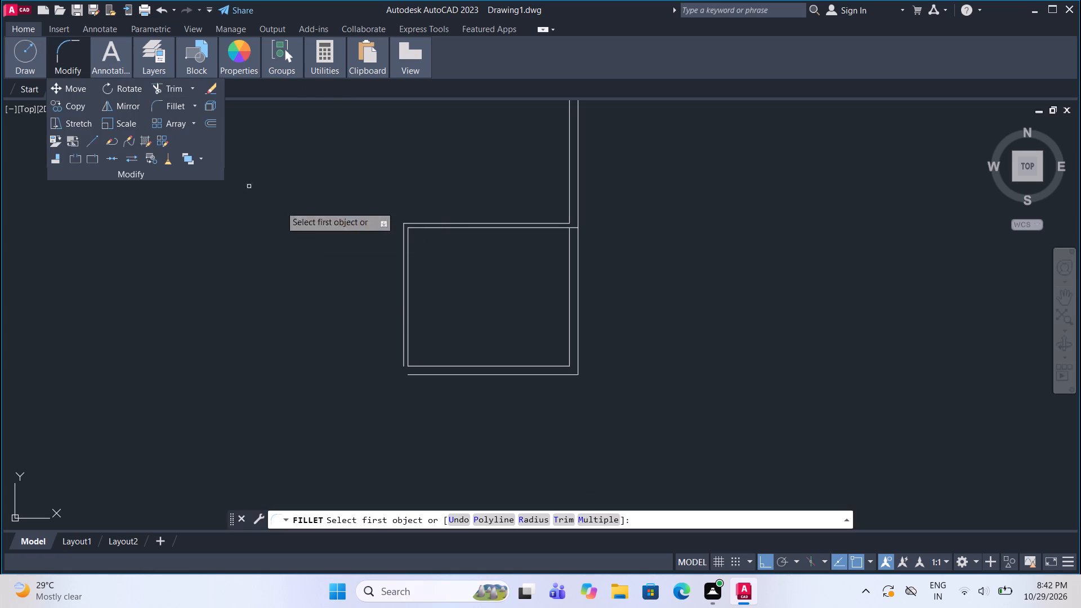
click(403, 330)
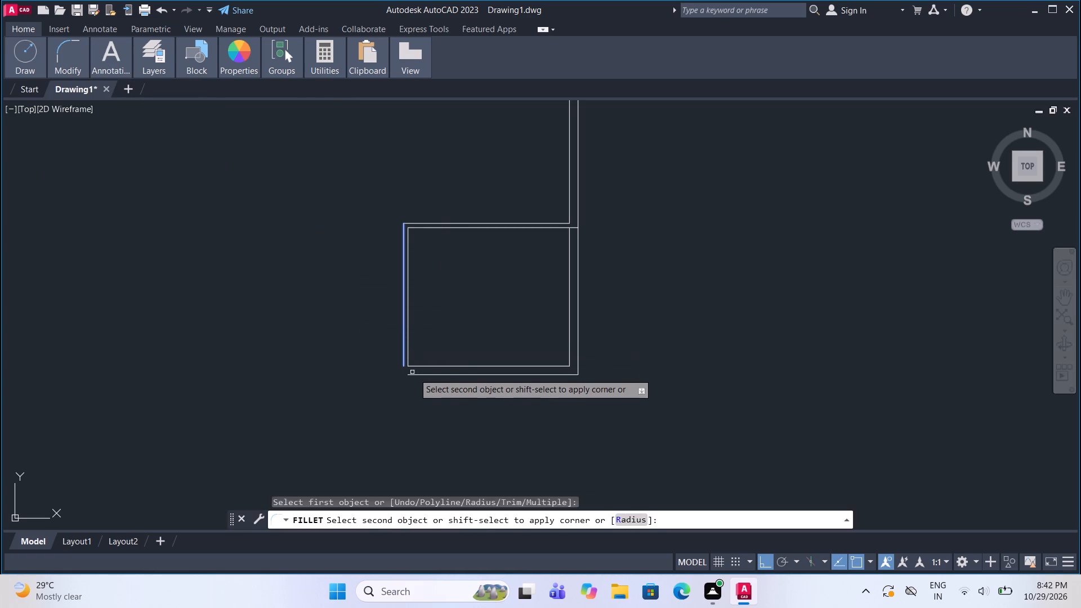
click(420, 375)
Draw a horizontal 5' line to the left from the lower room's outer bottom-left corner.
click(28, 65)
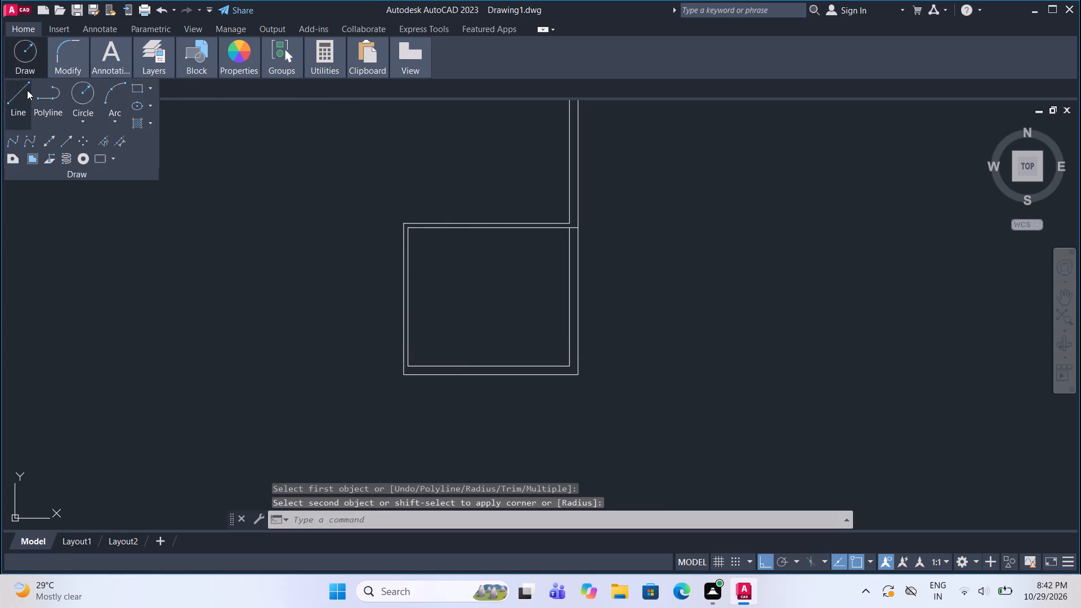
click(27, 90)
middle_drag(185, 211, 378, 181)
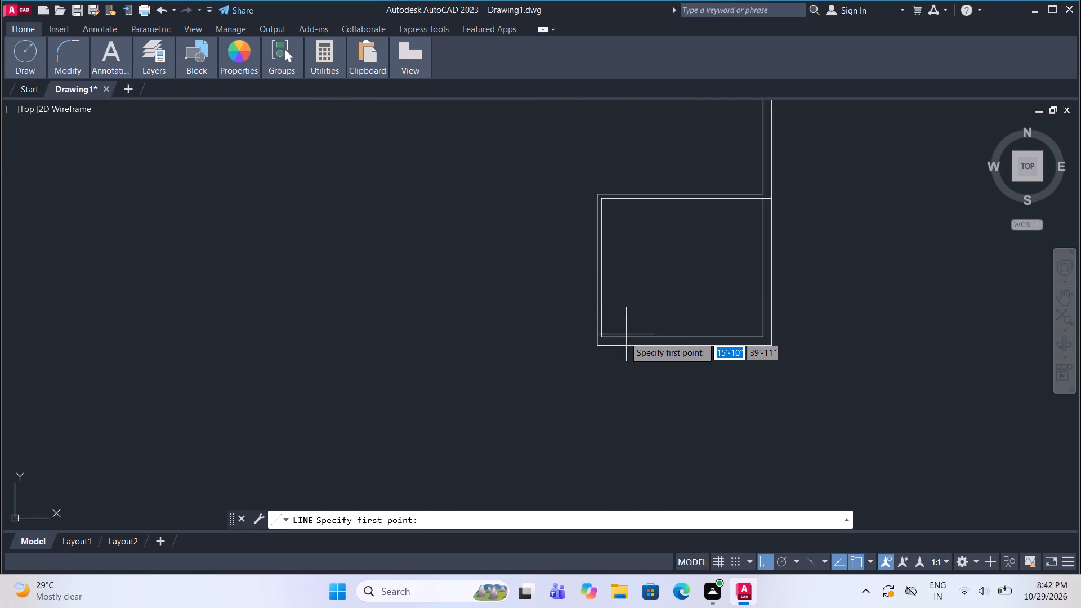
scroll(622, 343, up, 2)
click(554, 351)
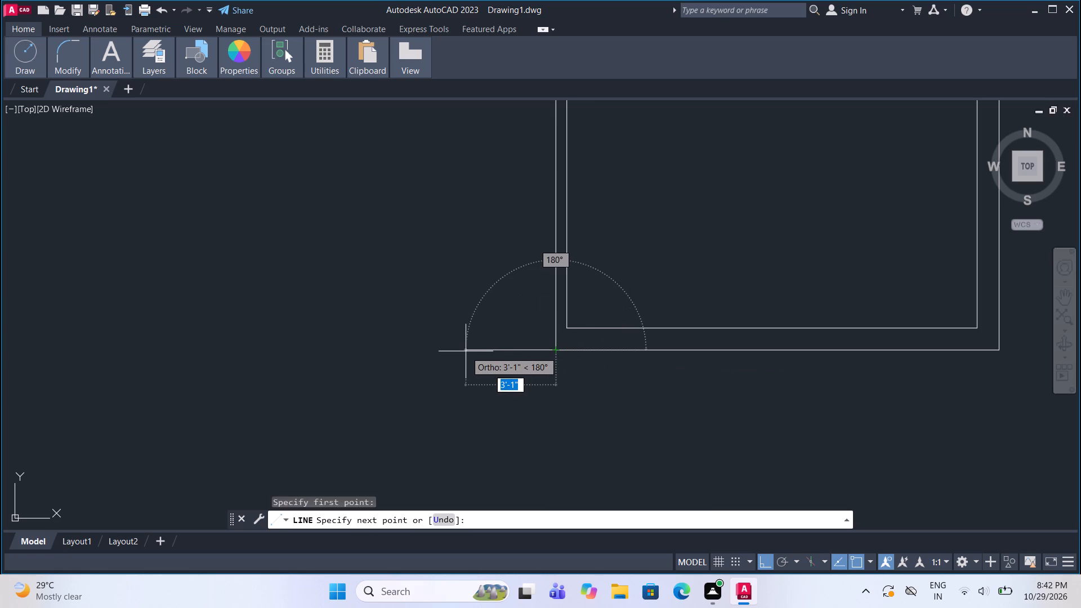
key(5)
key(apostrophe)
key(Return)
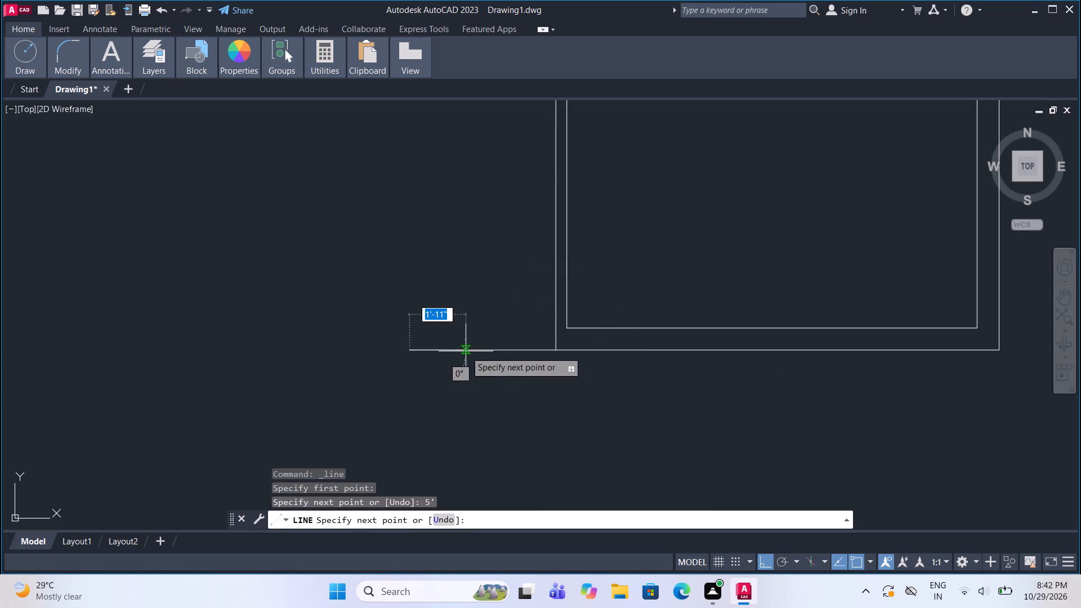
key(Escape)
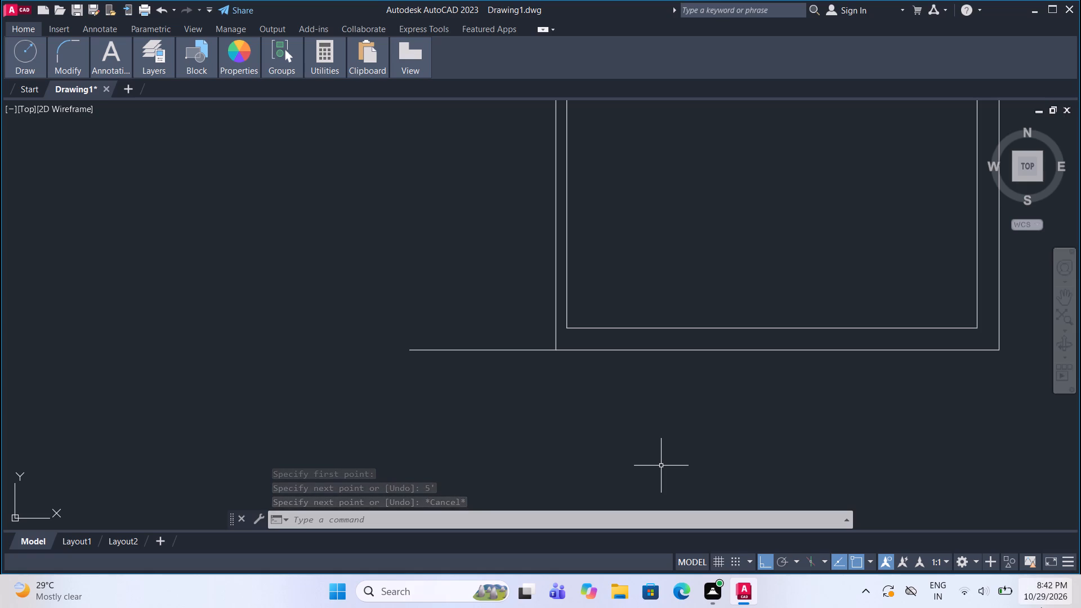
Offset the new 5' horizontal line 9" upward.
drag(459, 370, 456, 364)
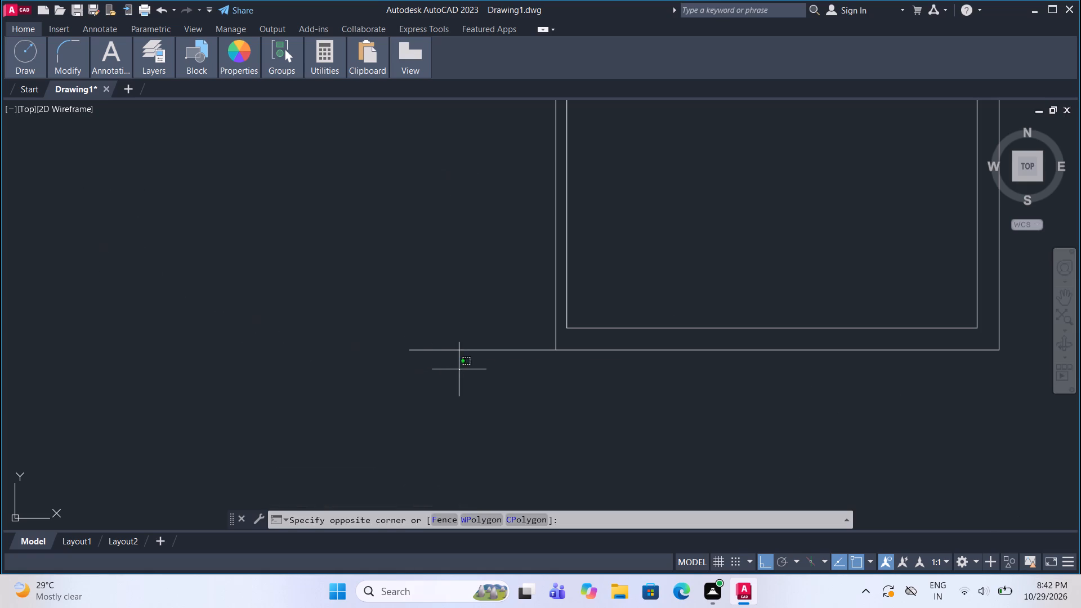
click(356, 282)
click(72, 50)
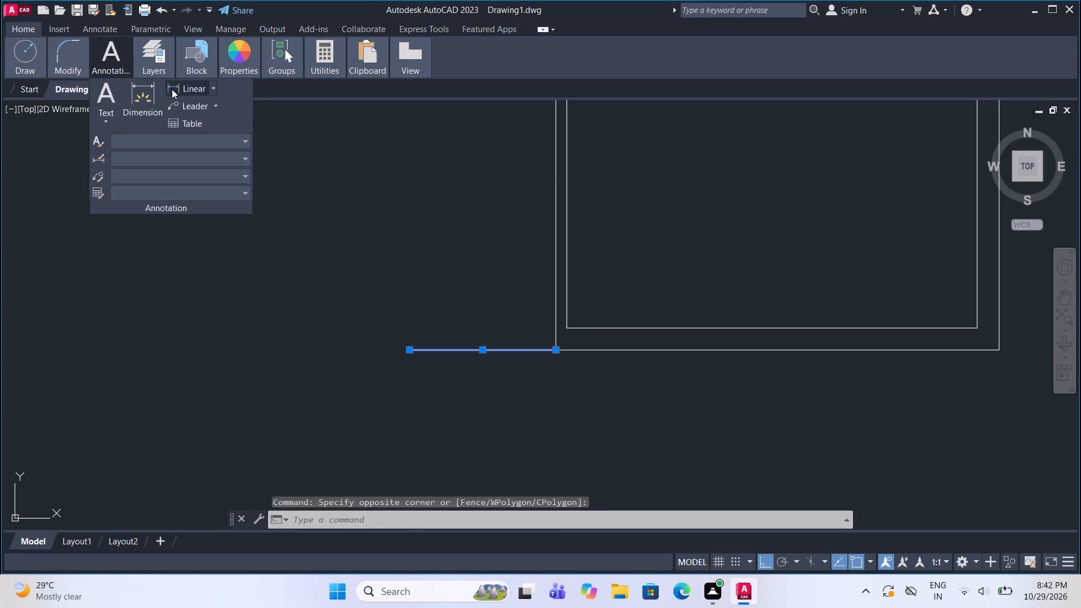
click(75, 39)
click(208, 119)
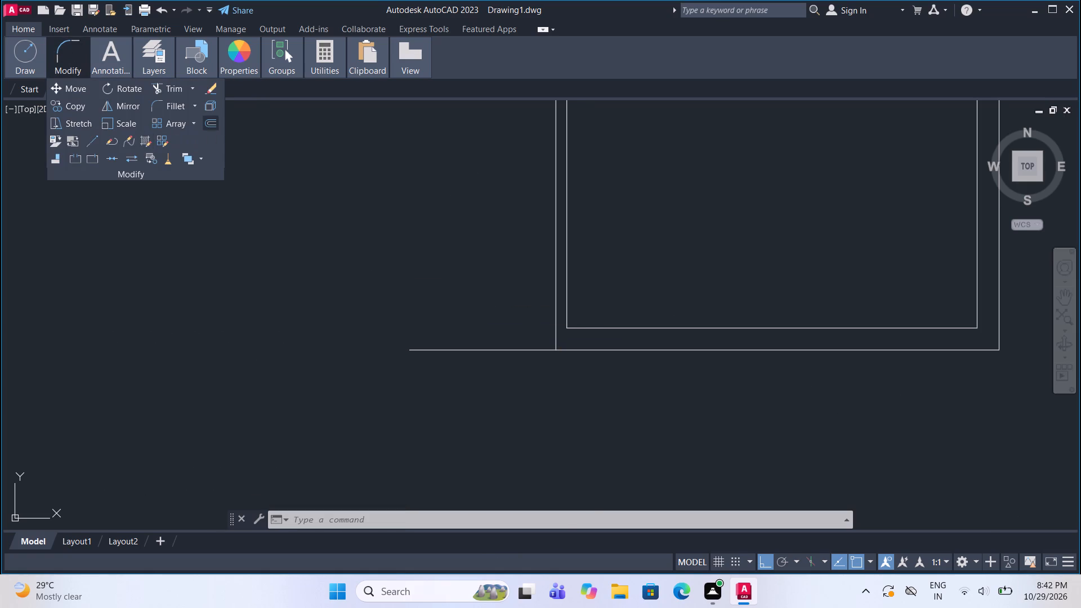
click(467, 350)
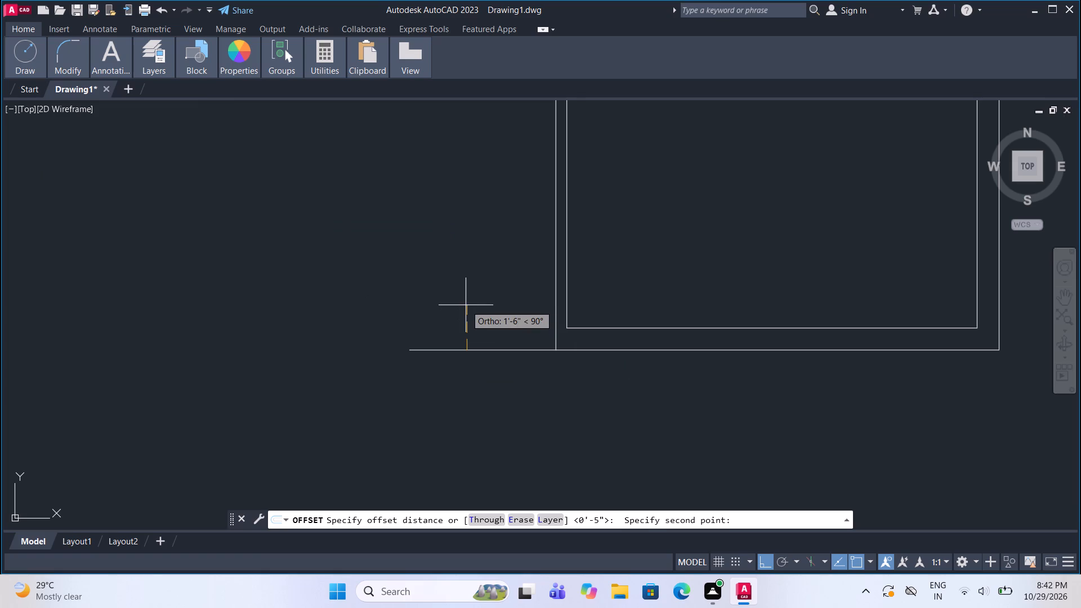
text(9")
key(Return)
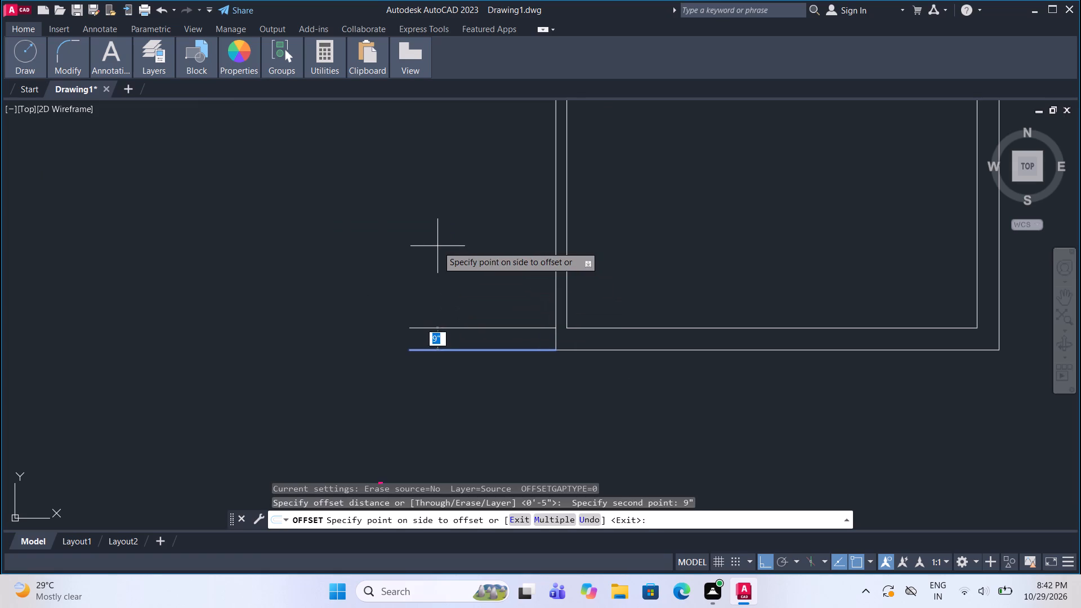
click(439, 249)
Draw a line 8'6" up from the left end of the upper 5' wall line, continuing horizontally to the lower room's outer left wall.
click(27, 51)
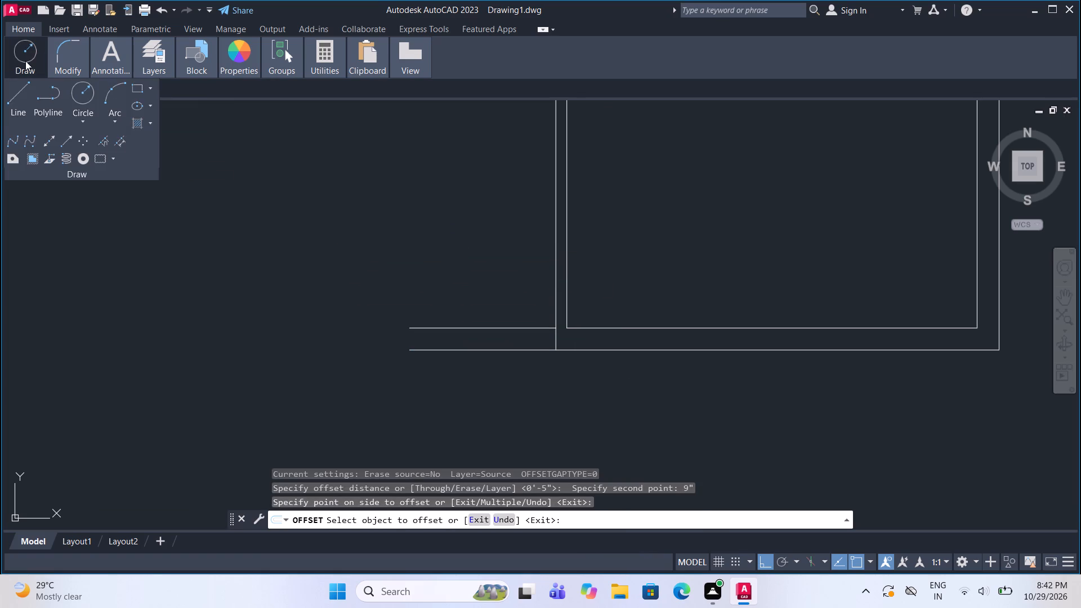
click(18, 97)
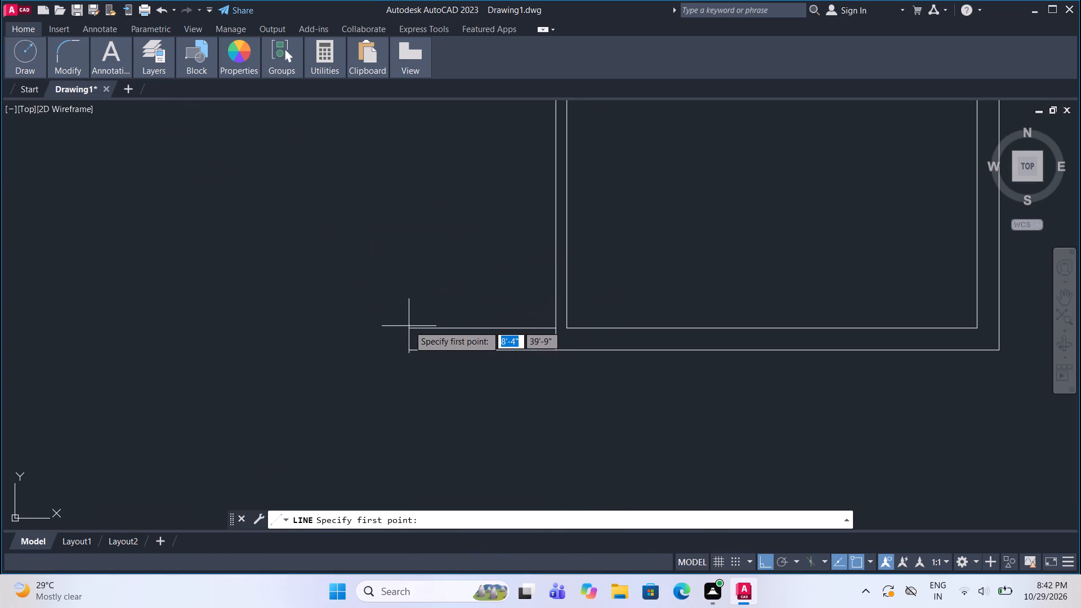
click(409, 325)
middle_drag(417, 223, 418, 324)
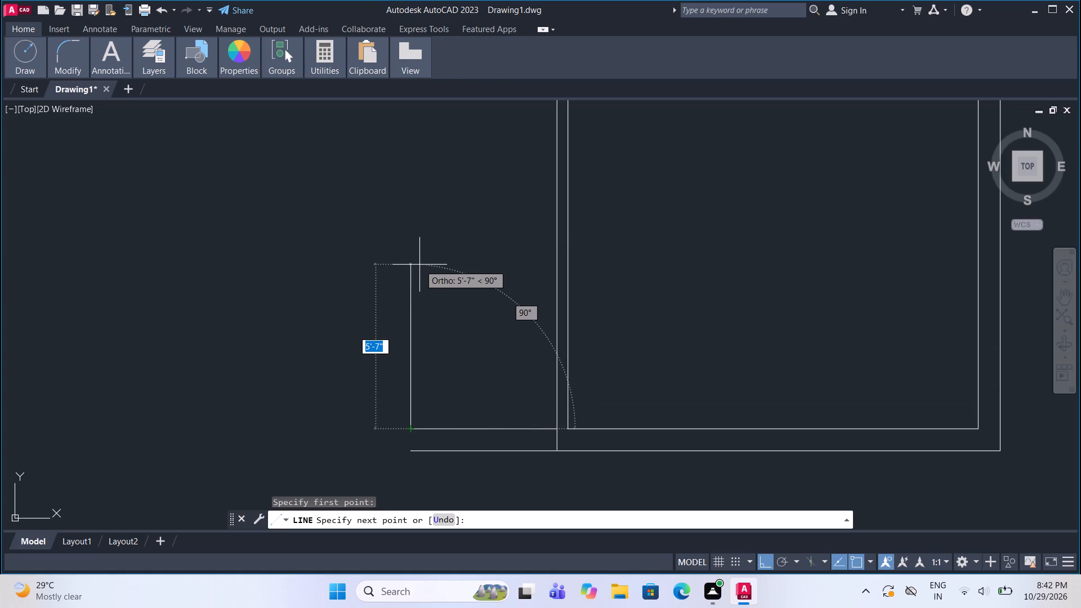
key(8)
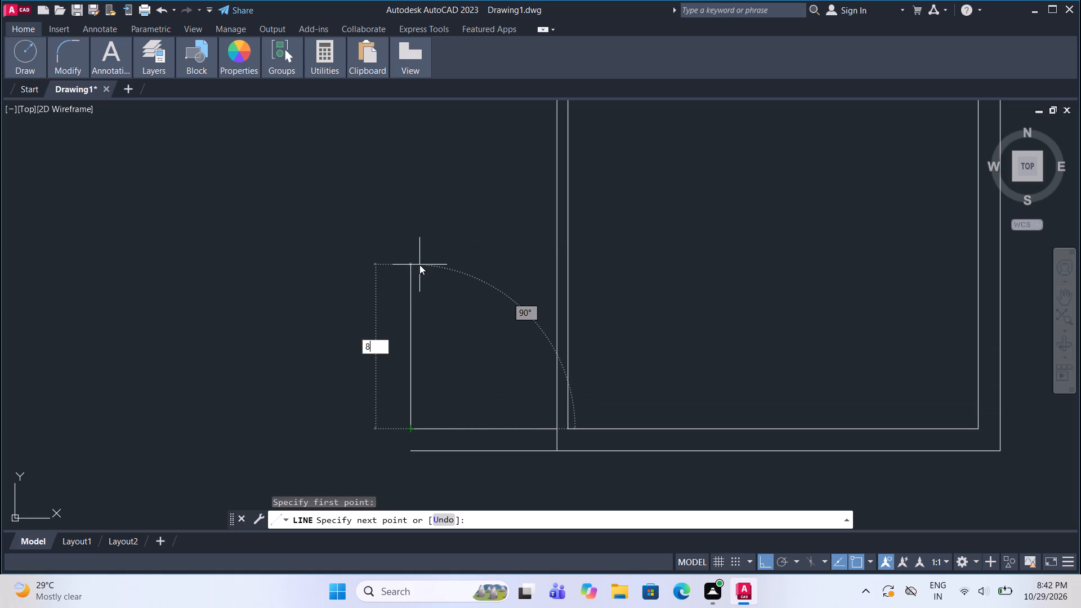
text('6)
key(shift+quotedbl)
key(Return)
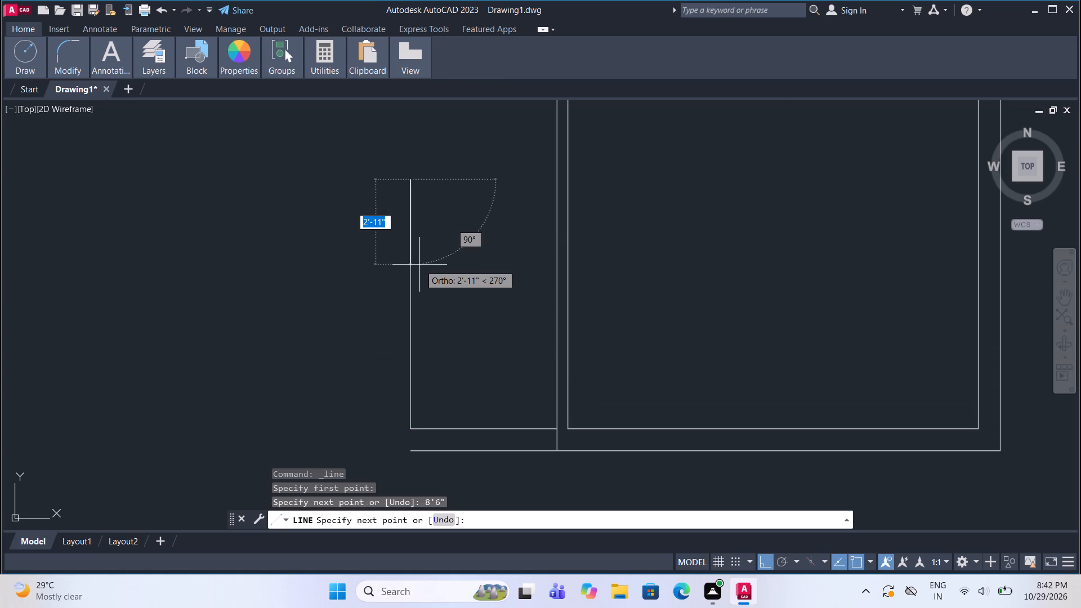
scroll(419, 265, down, 1)
scroll(490, 187, up, 1)
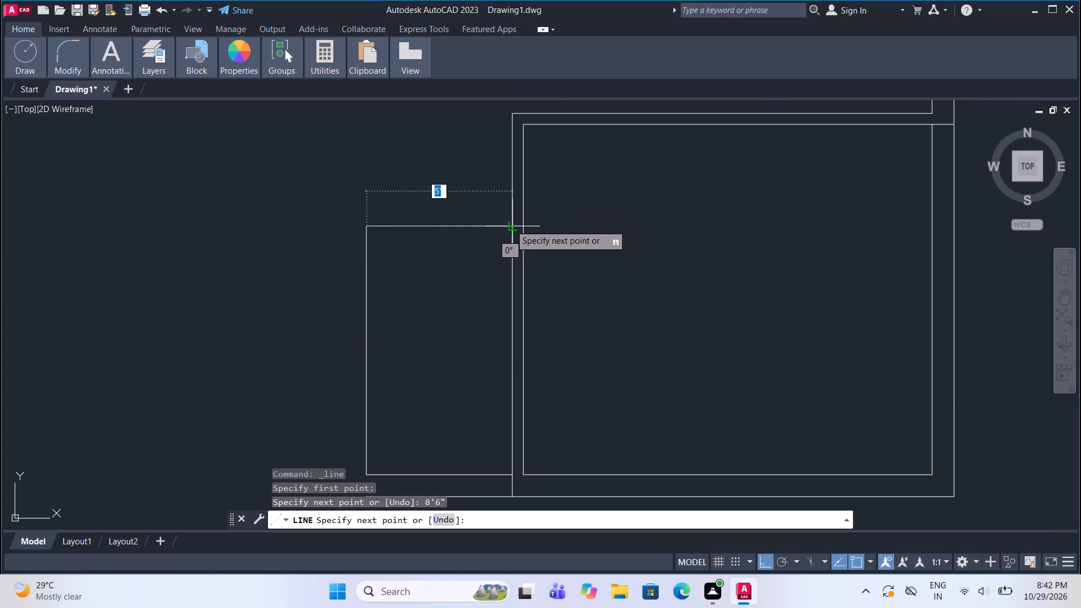
click(510, 225)
key(Escape)
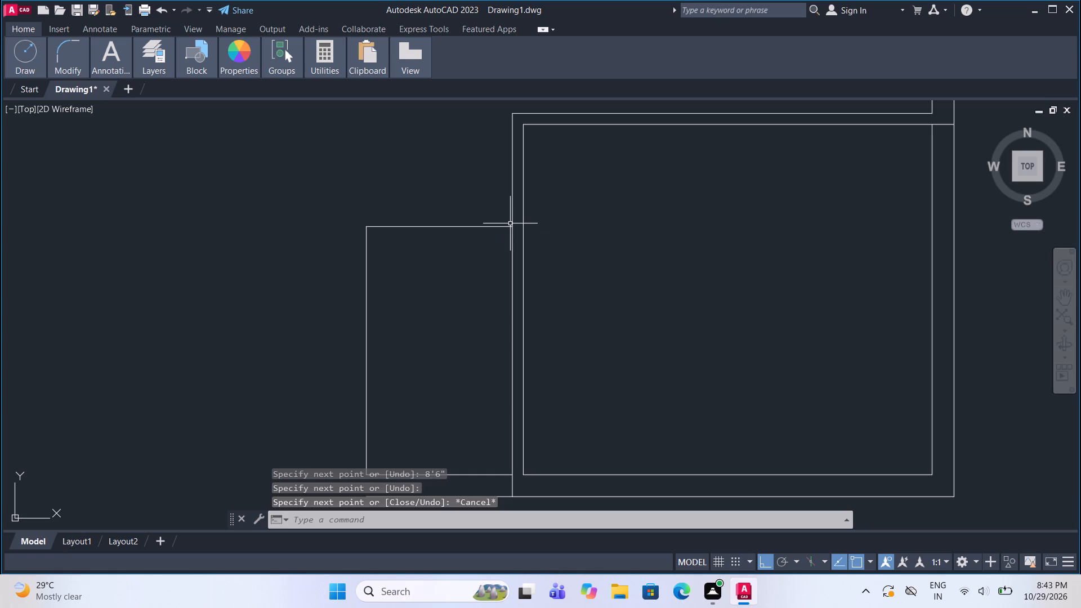
Offset the small room's left line 4.5" outward to the left and its top line 4.5" upward.
scroll(510, 223, down, 3)
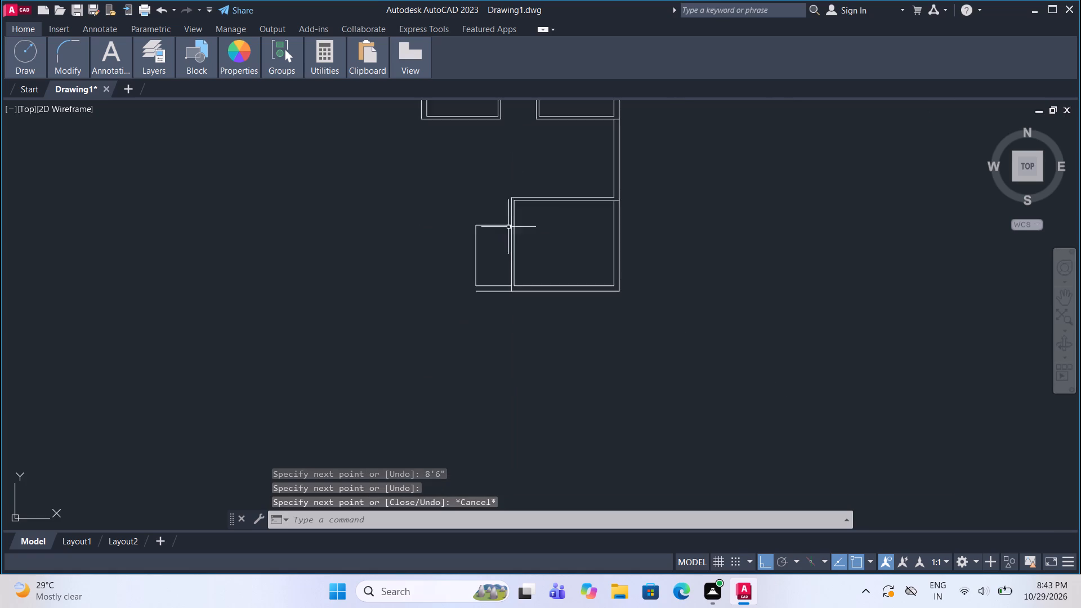
scroll(495, 232, up, 2)
middle_drag(490, 226, 537, 241)
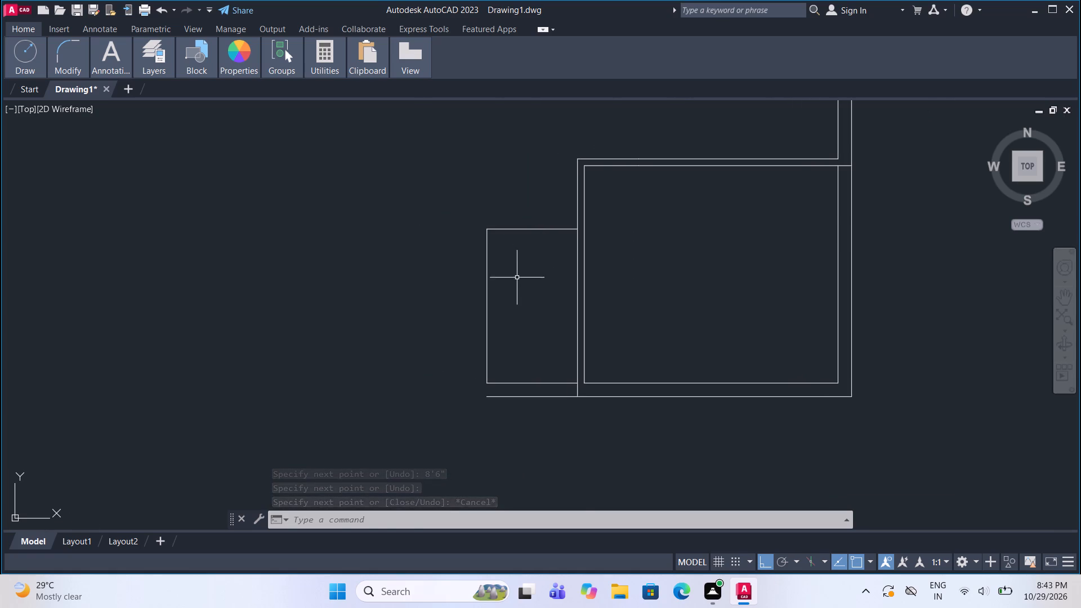
drag(519, 282, 510, 271)
click(452, 205)
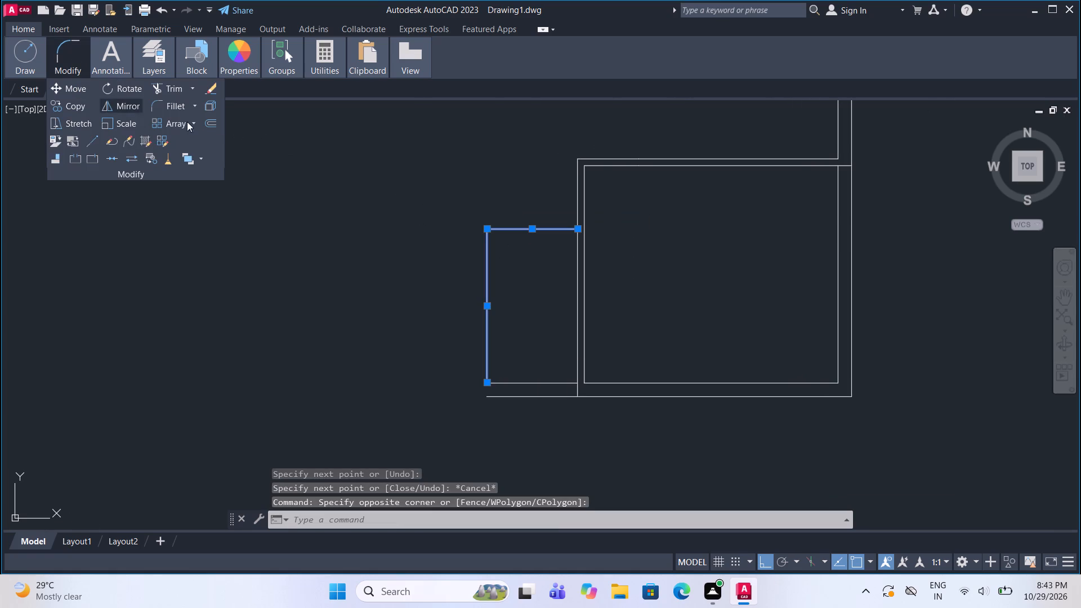
click(213, 120)
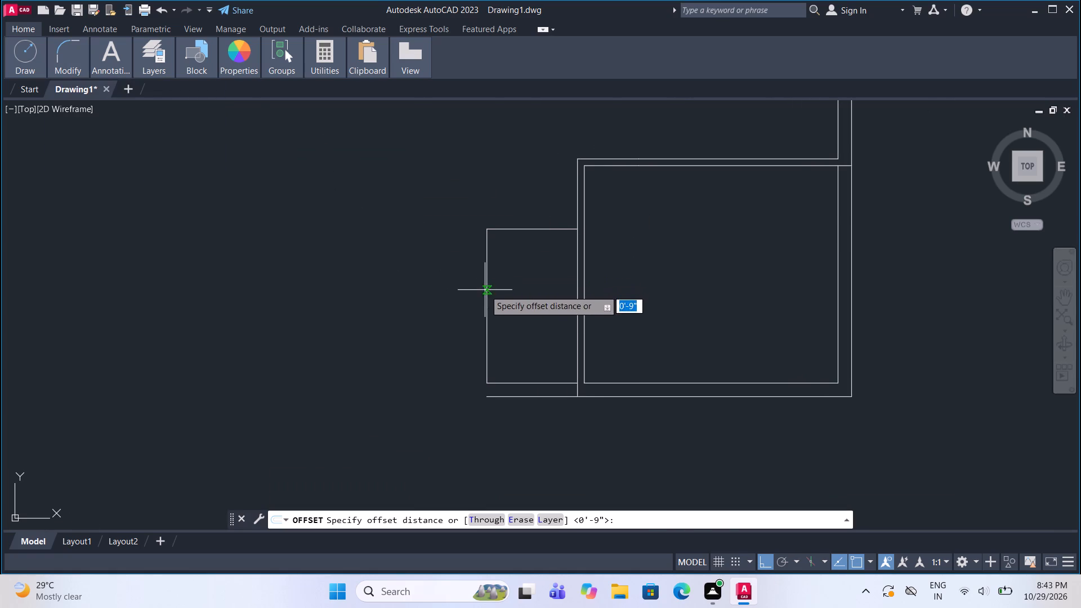
click(485, 290)
key(4)
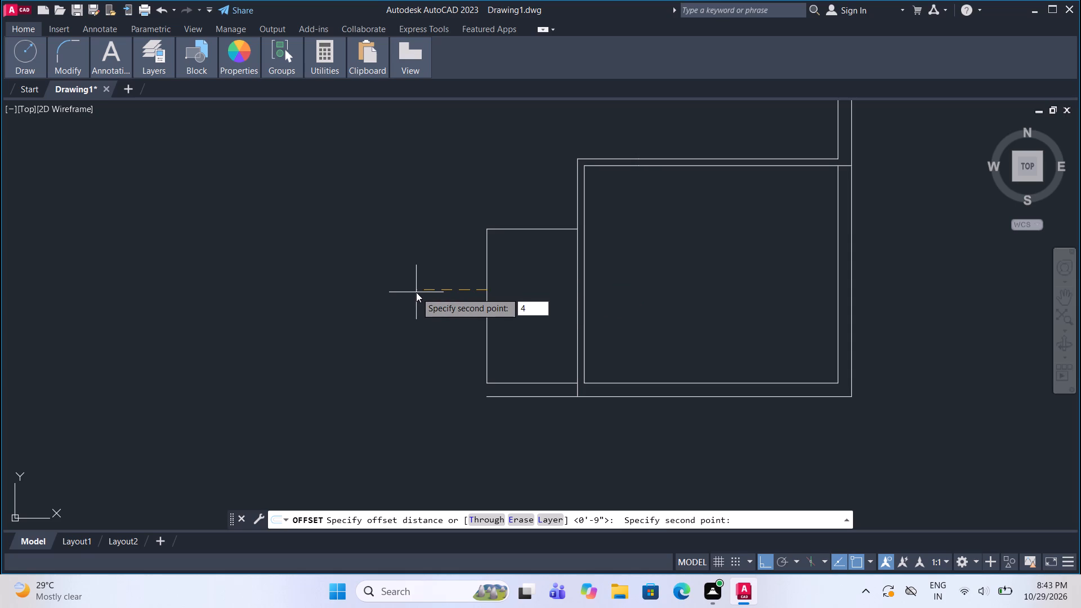
text(.5")
key(Return)
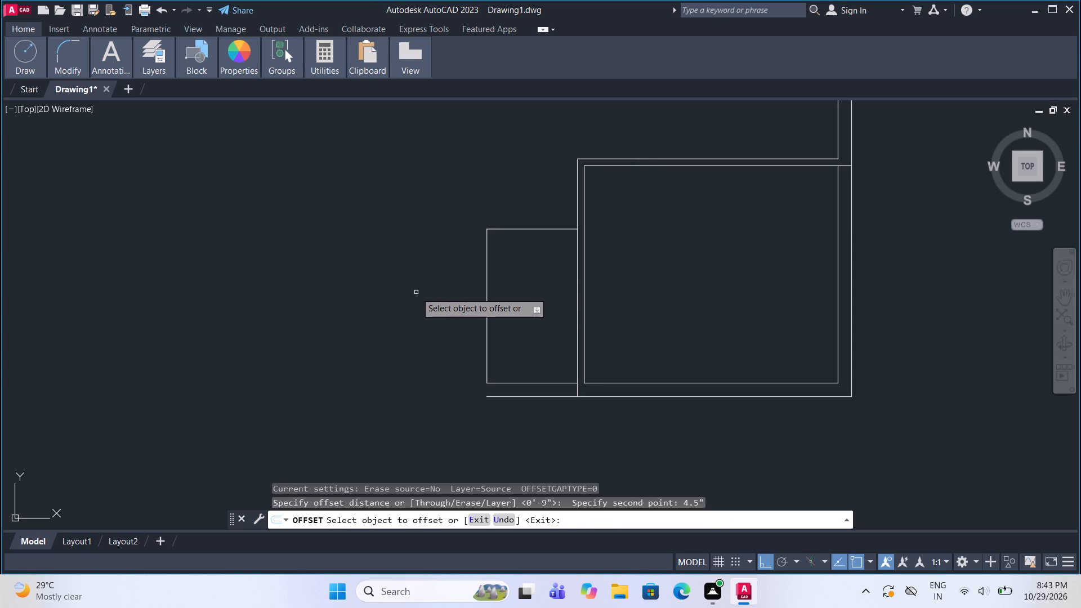
click(486, 289)
click(476, 287)
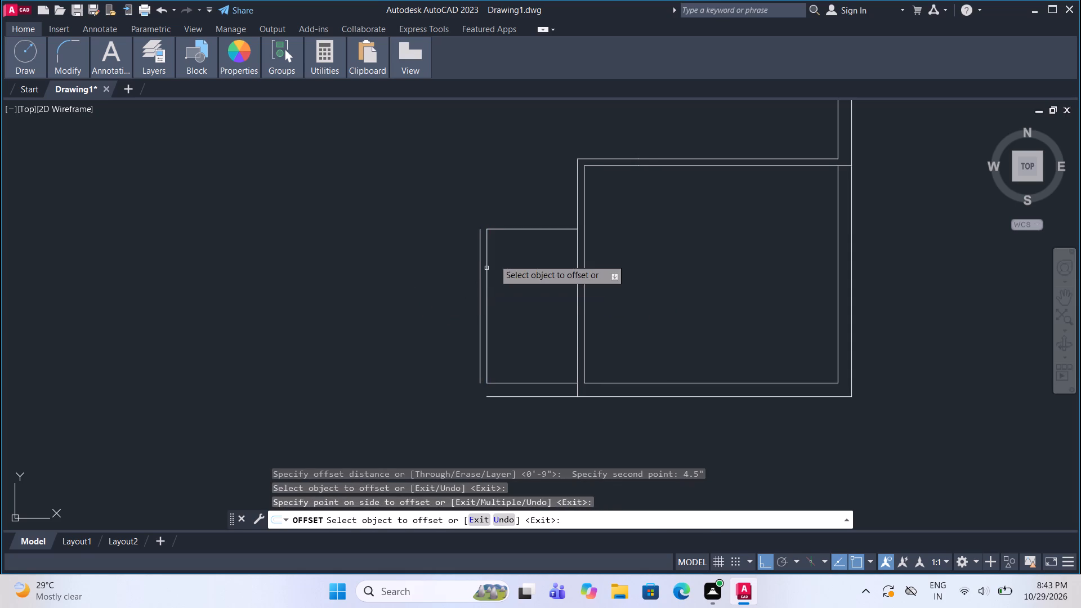
click(519, 229)
click(510, 211)
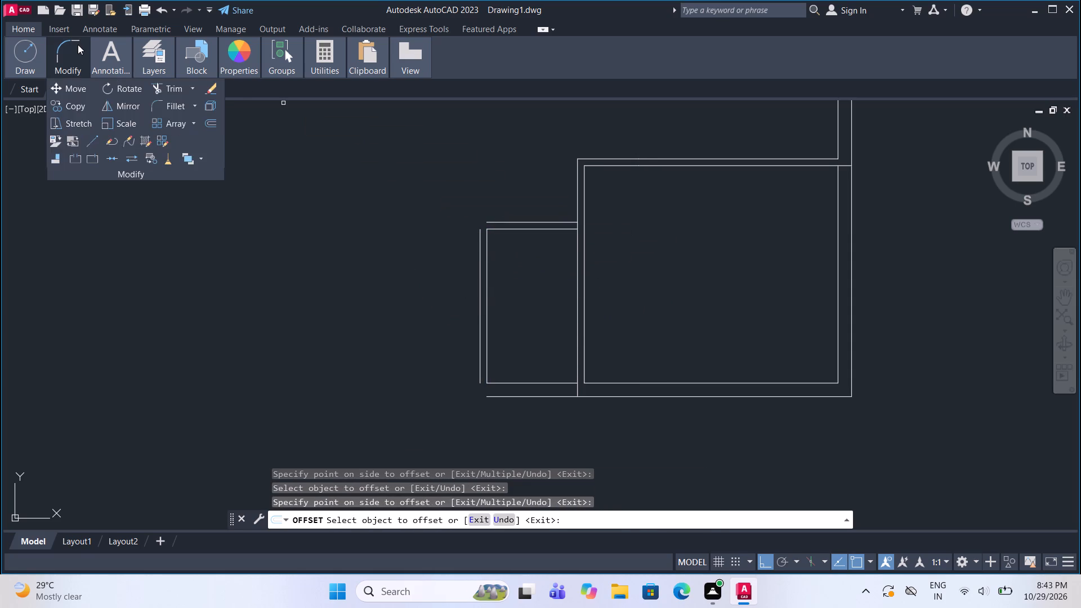
Fillet the small room's outer wall lines into closed top-left and bottom-left corners.
click(64, 51)
click(163, 106)
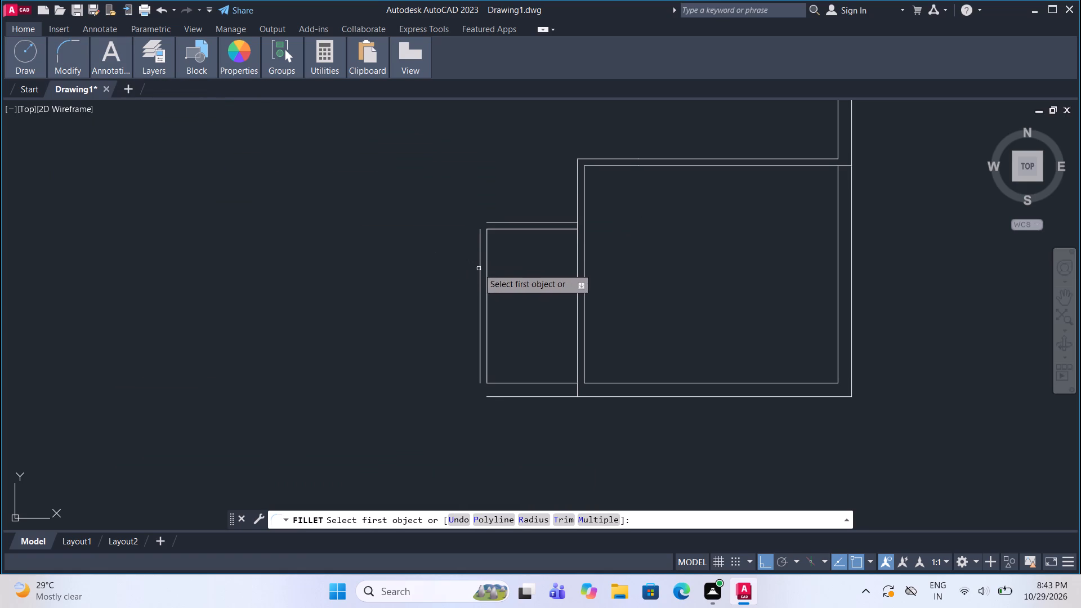
click(478, 268)
click(492, 225)
click(490, 223)
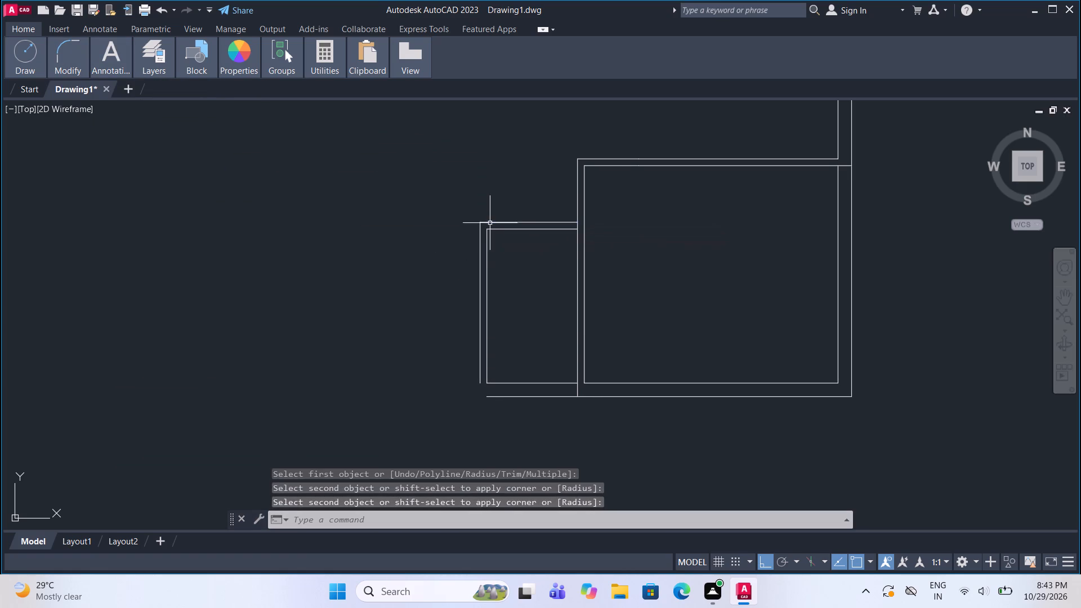
click(70, 55)
click(173, 105)
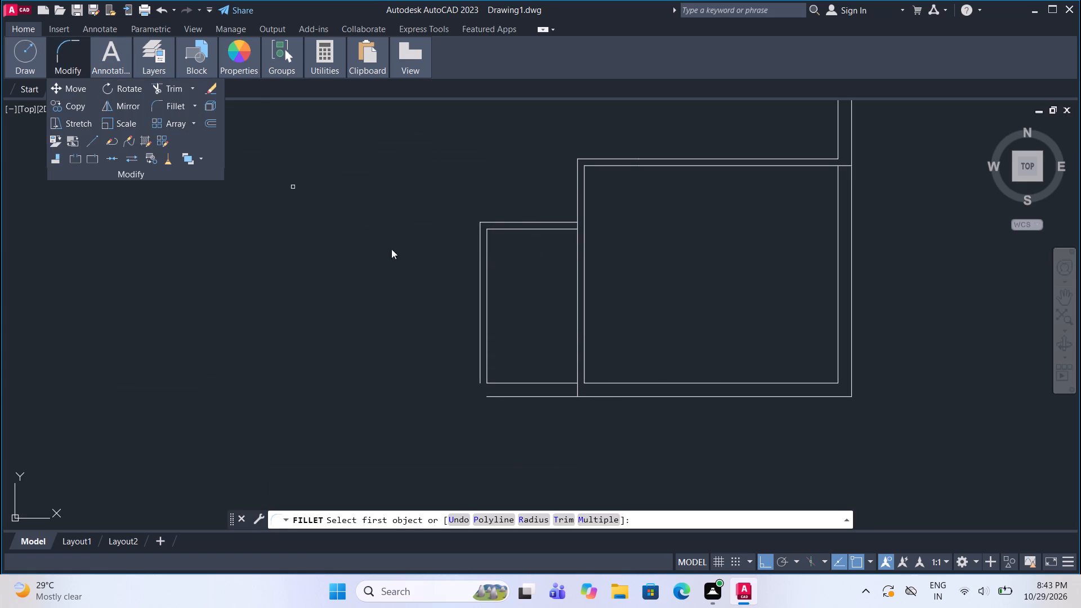
click(523, 396)
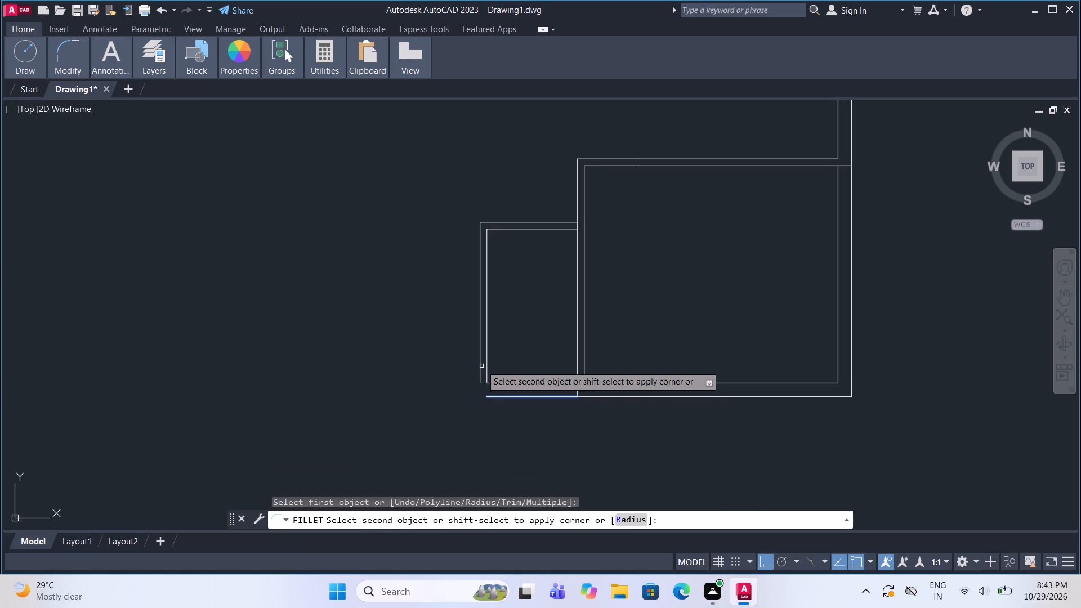
click(480, 361)
Draw a horizontal 10'6" line to the left from the small room's outer bottom-left corner.
click(20, 99)
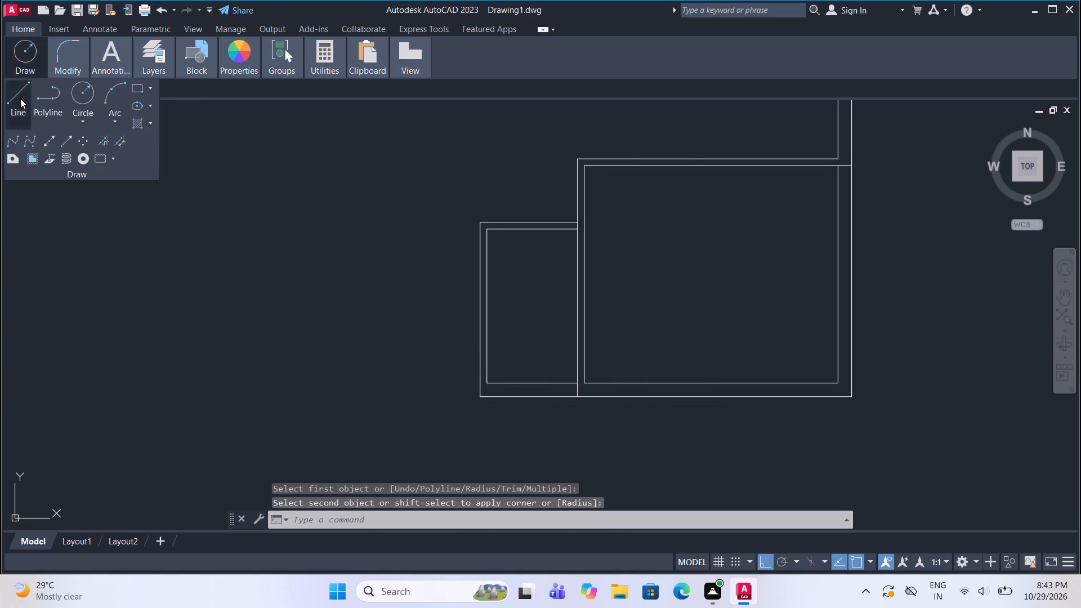
scroll(450, 244, down, 2)
scroll(457, 291, up, 2)
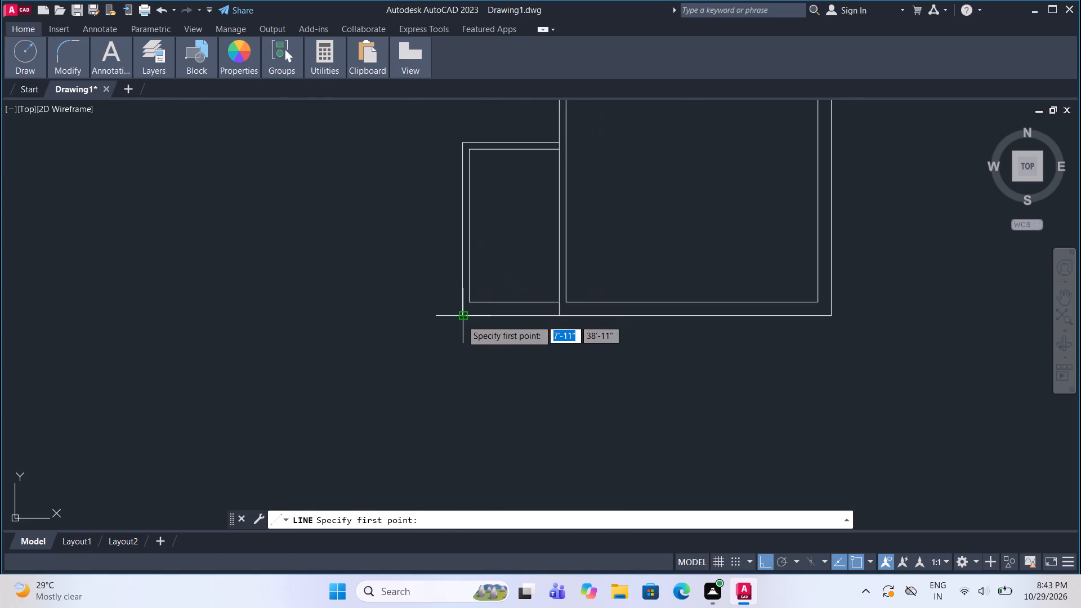
click(461, 320)
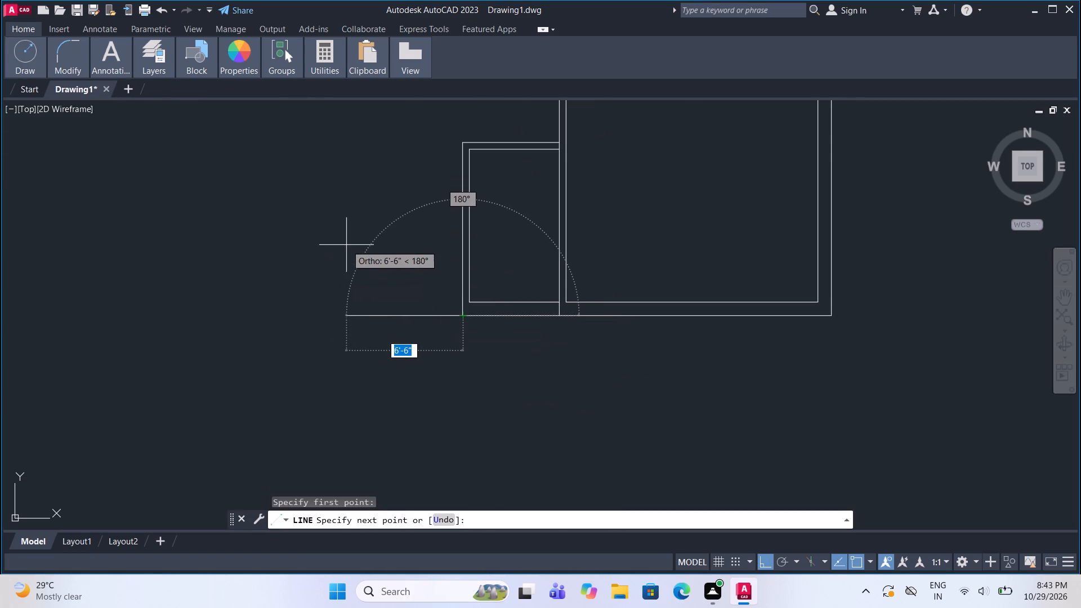
text(10'6")
key(Return)
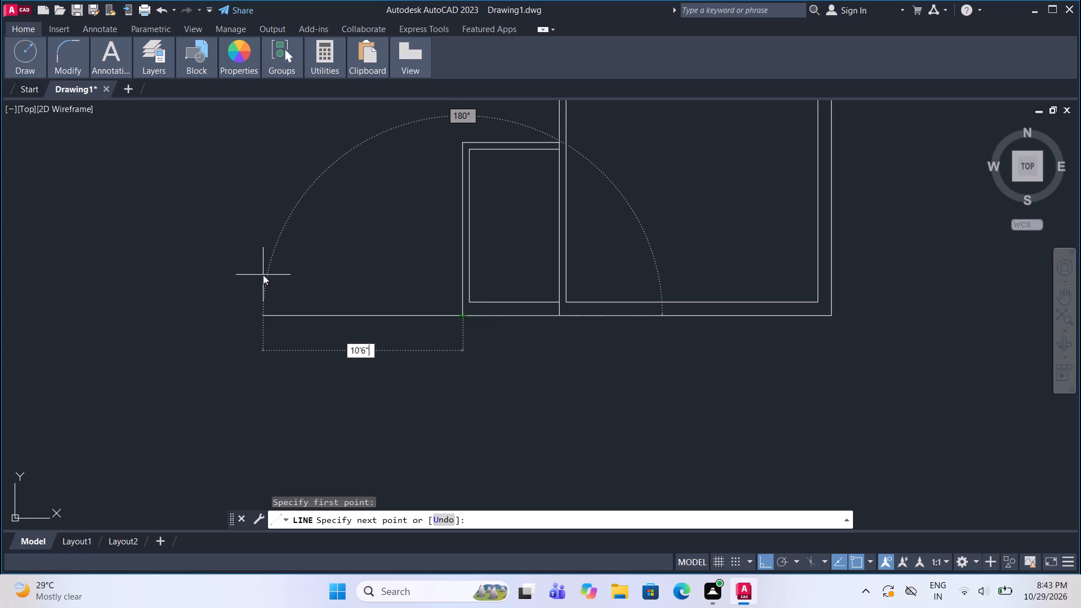
key(Escape)
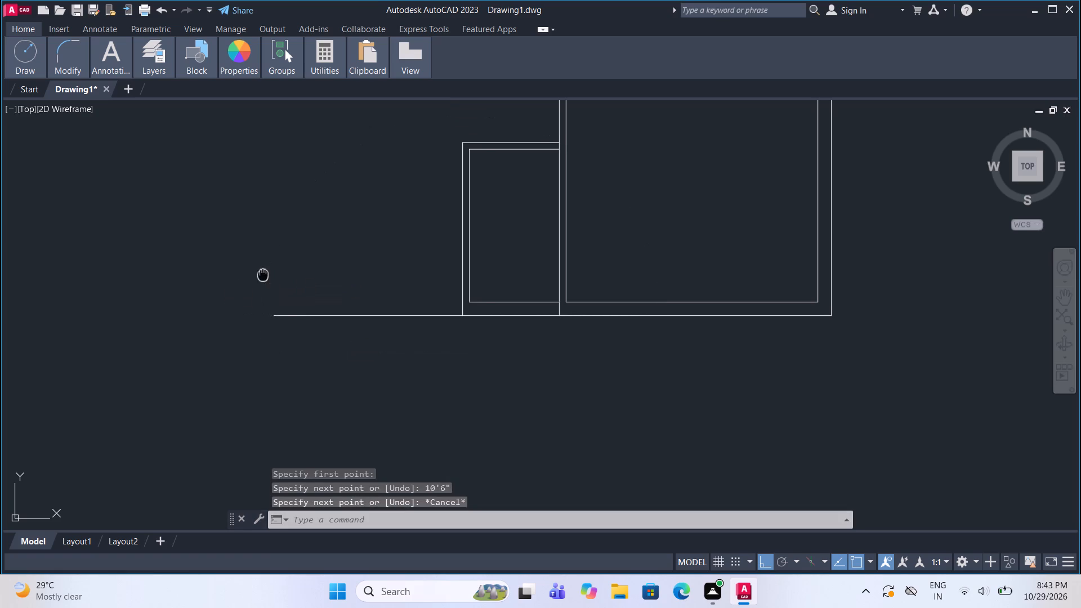
Offset the new 10'6" horizontal line 9" upward.
drag(428, 369, 419, 355)
click(376, 278)
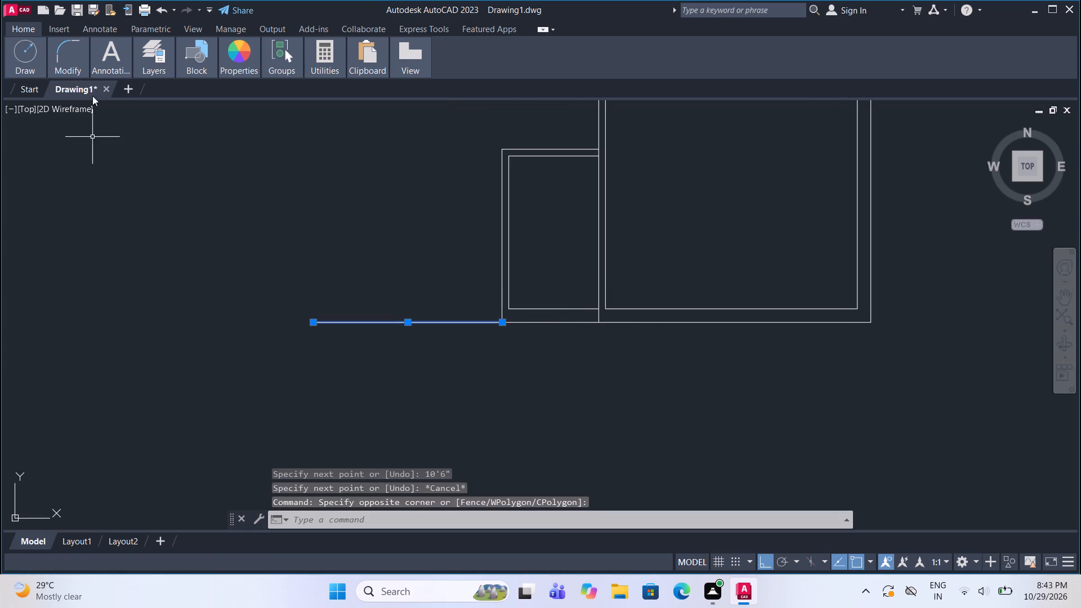
click(75, 56)
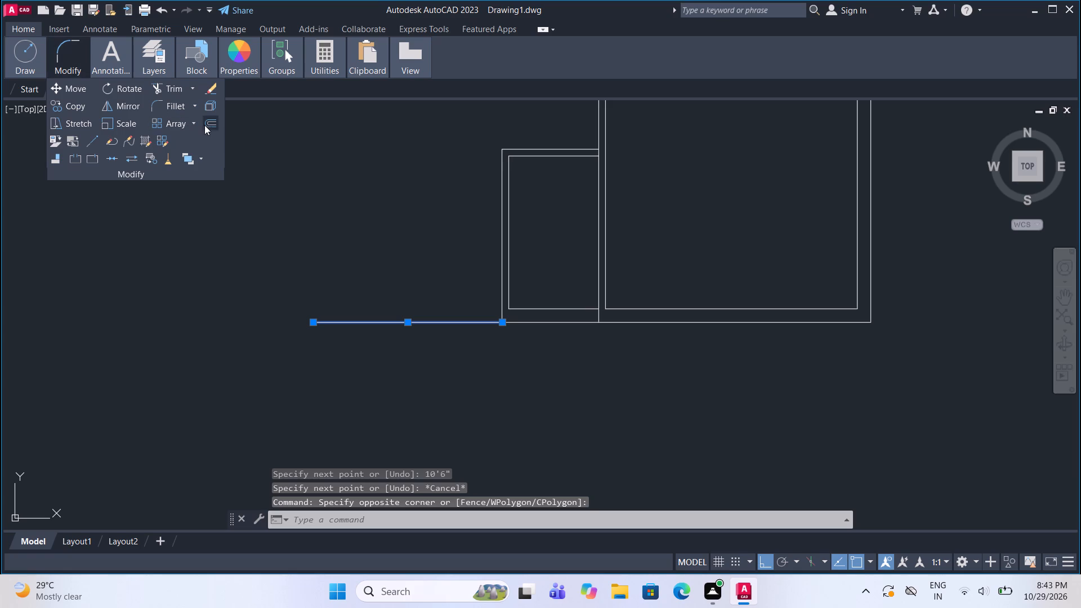
click(215, 121)
click(401, 323)
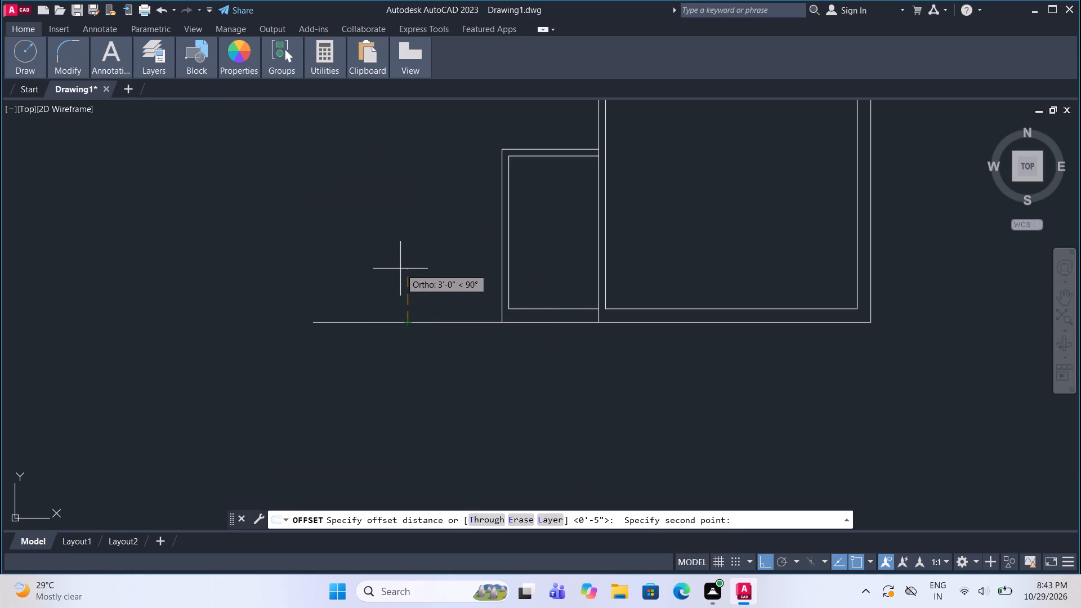
text(9")
key(Return)
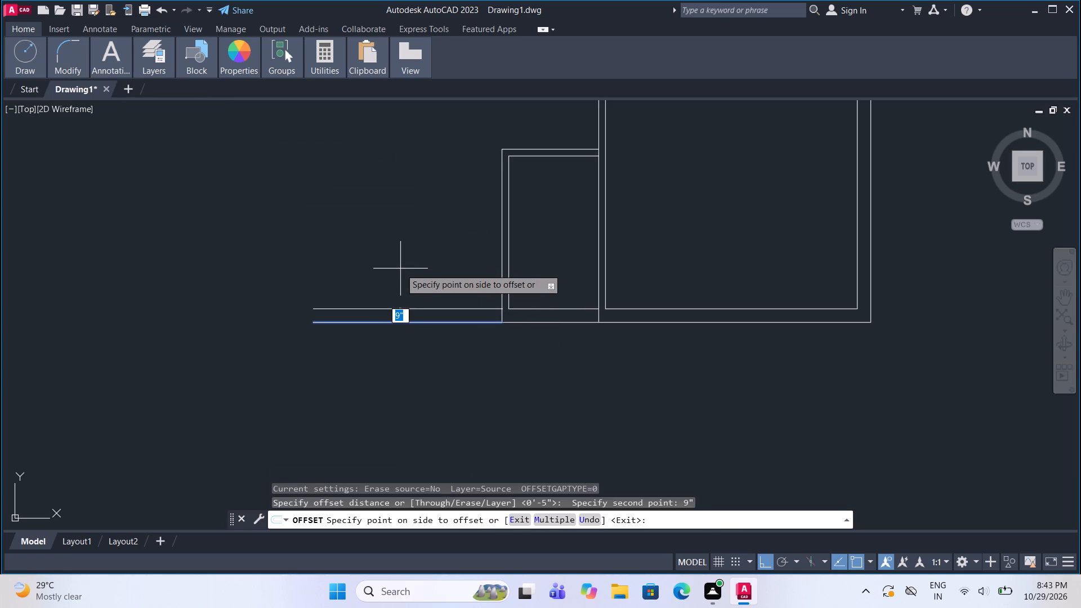
click(401, 263)
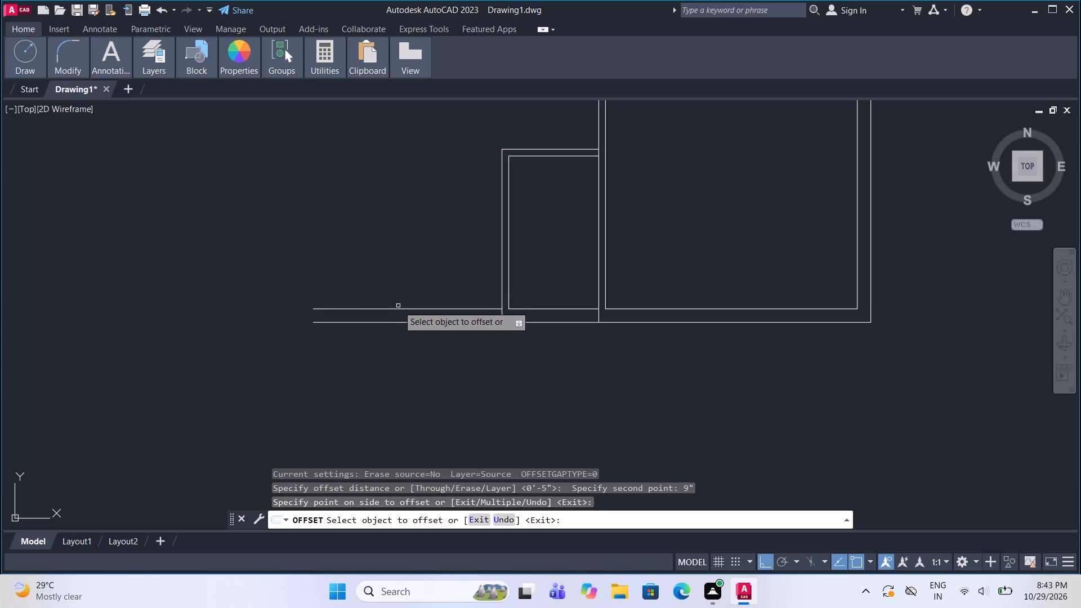
Offset the upper 10'6" wall line 4' upward, and offset the resulting line another 9" upward.
click(400, 307)
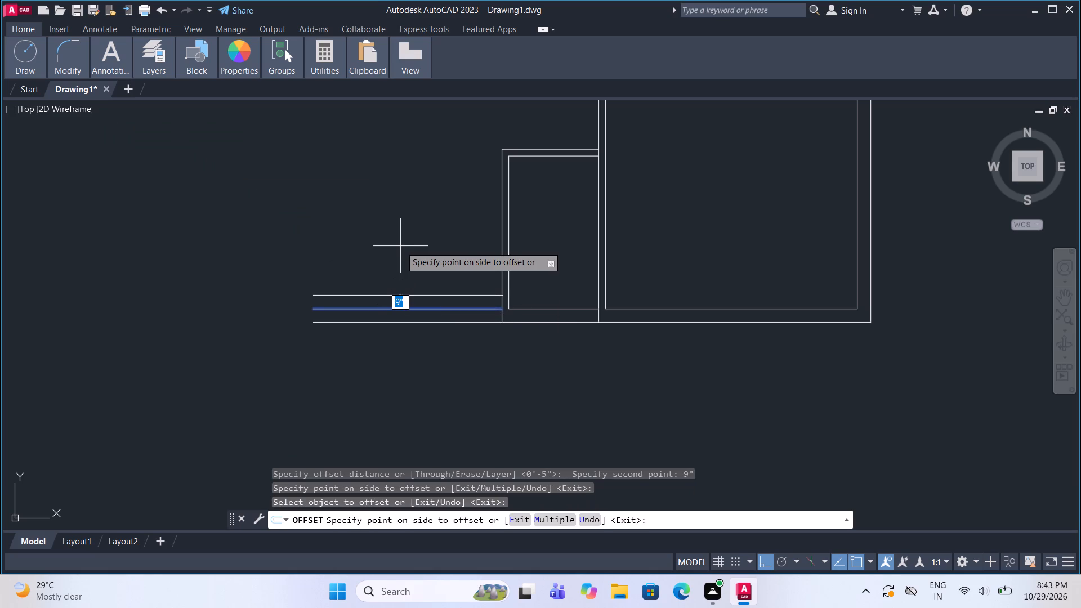
key(4)
key(apostrophe)
key(Return)
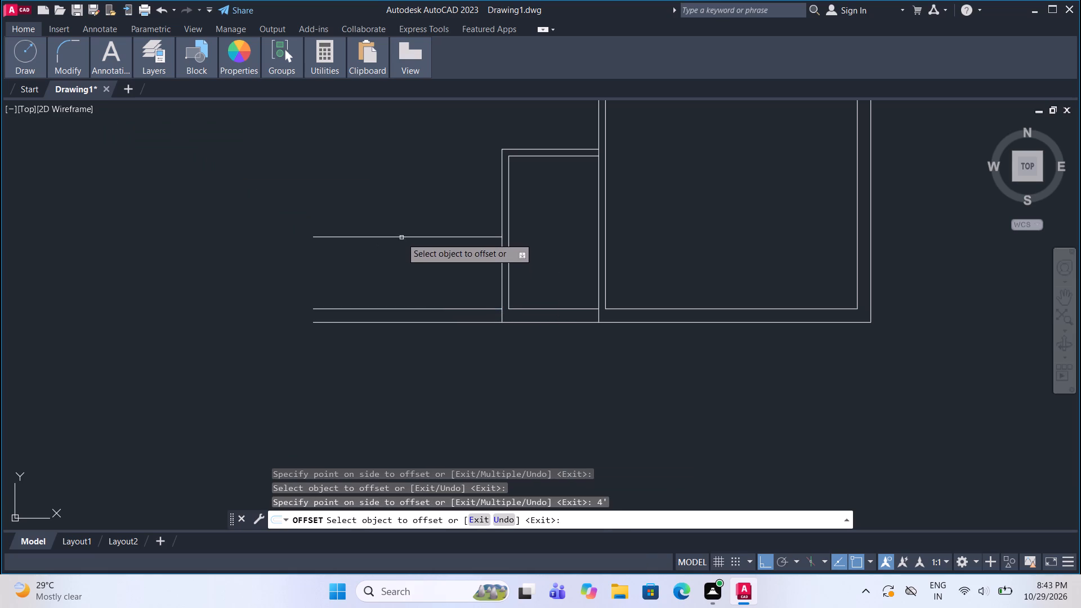
click(401, 238)
key(9)
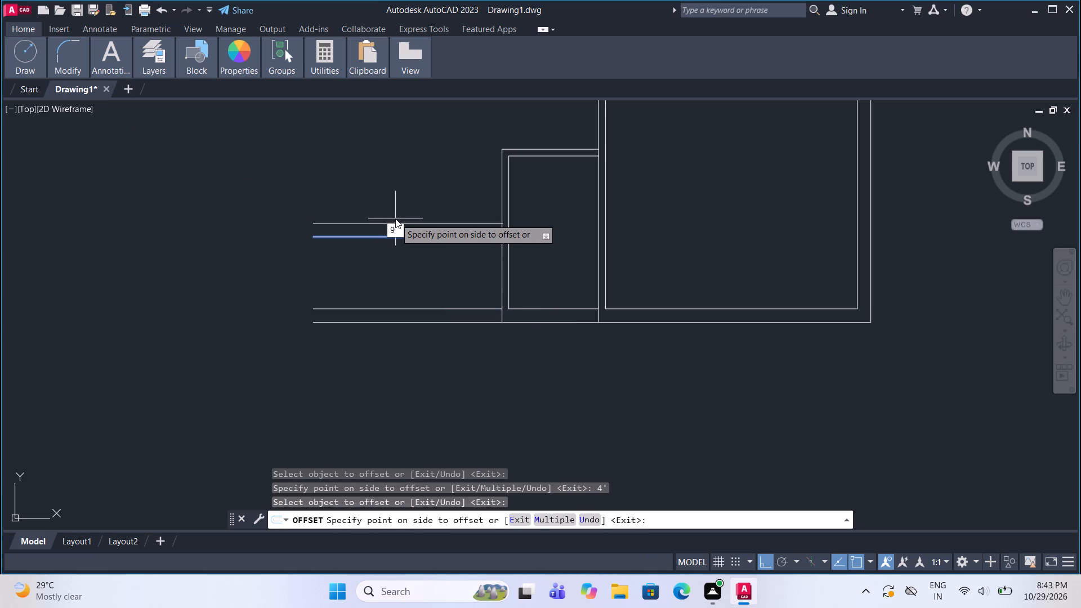
key(shift+quotedbl)
key(Return)
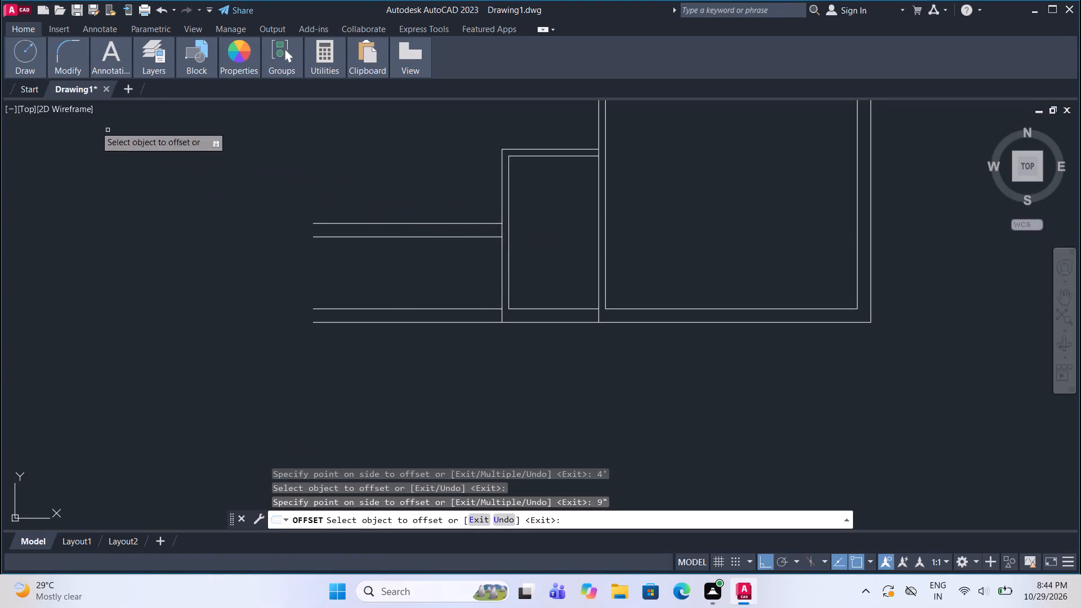
Draw a vertical line joining the left ends of the 10'6" extension's two inner wall lines.
click(24, 104)
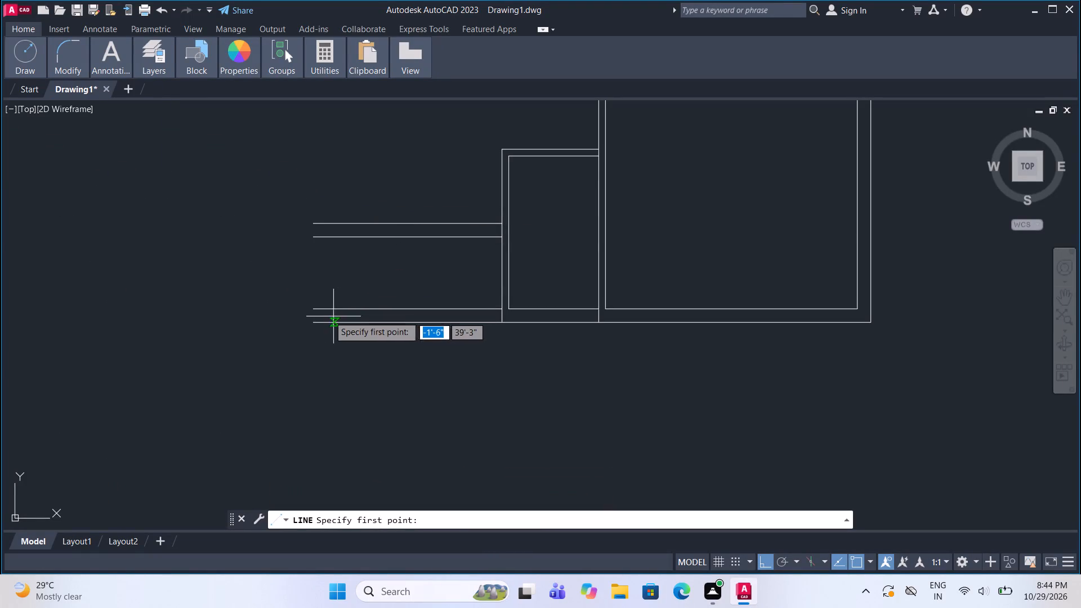
click(315, 310)
click(316, 236)
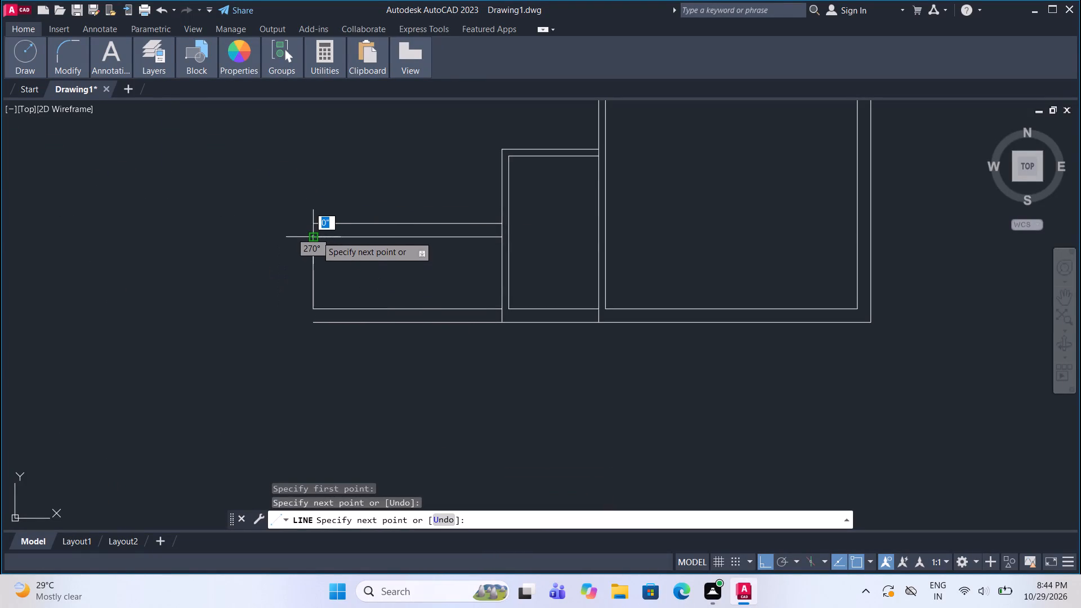
key(Escape)
Offset the extension's new vertical end line 9" to the left.
middle_drag(225, 227, 308, 252)
drag(455, 311, 444, 310)
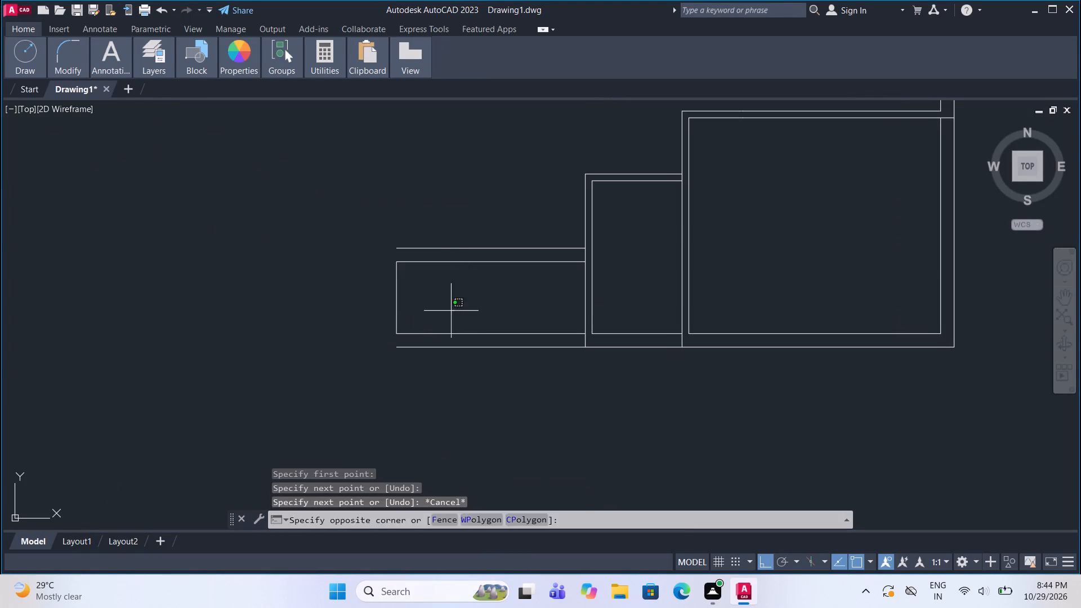
drag(444, 310, 439, 309)
click(381, 297)
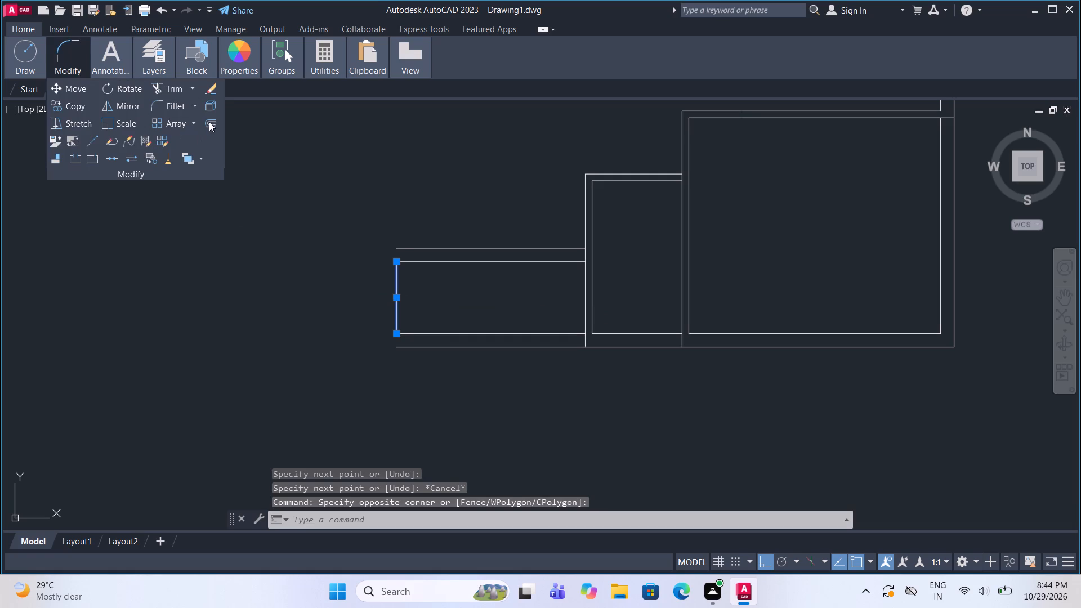
click(213, 123)
click(397, 298)
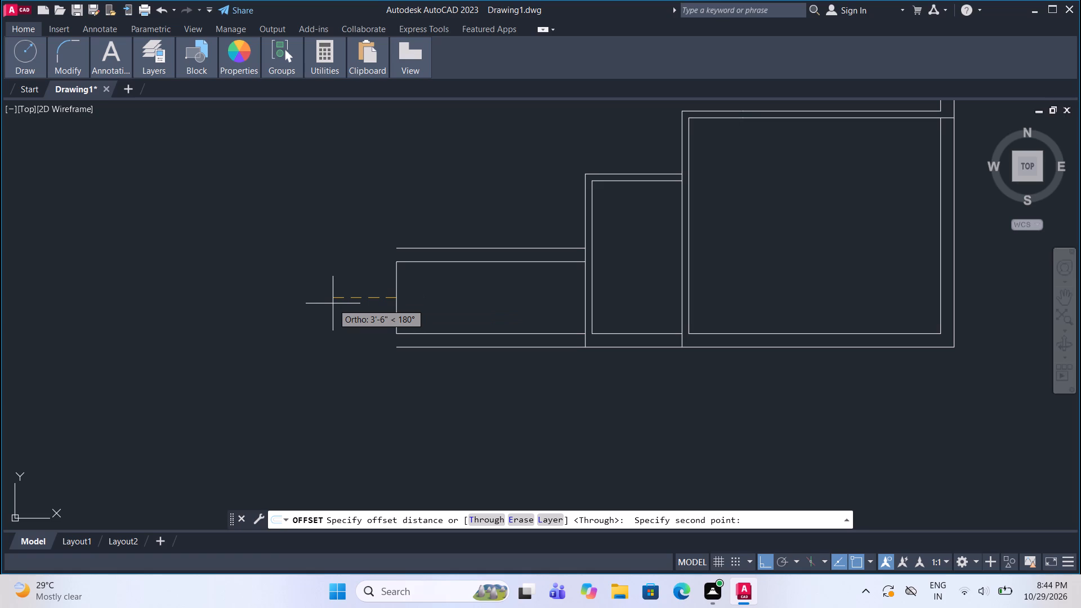
text(9")
key(Return)
click(333, 303)
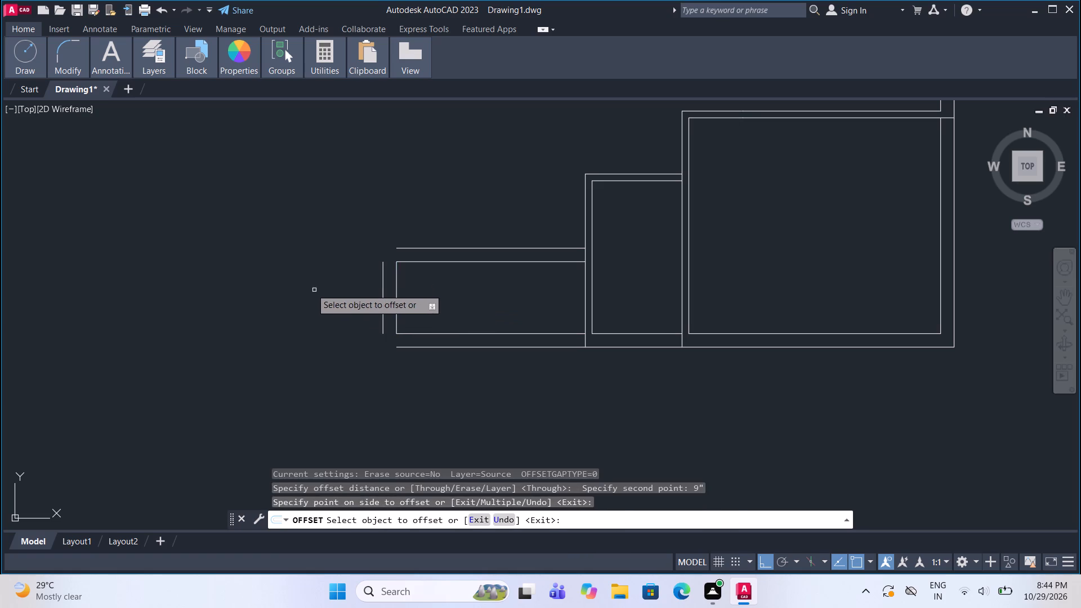
key(Escape)
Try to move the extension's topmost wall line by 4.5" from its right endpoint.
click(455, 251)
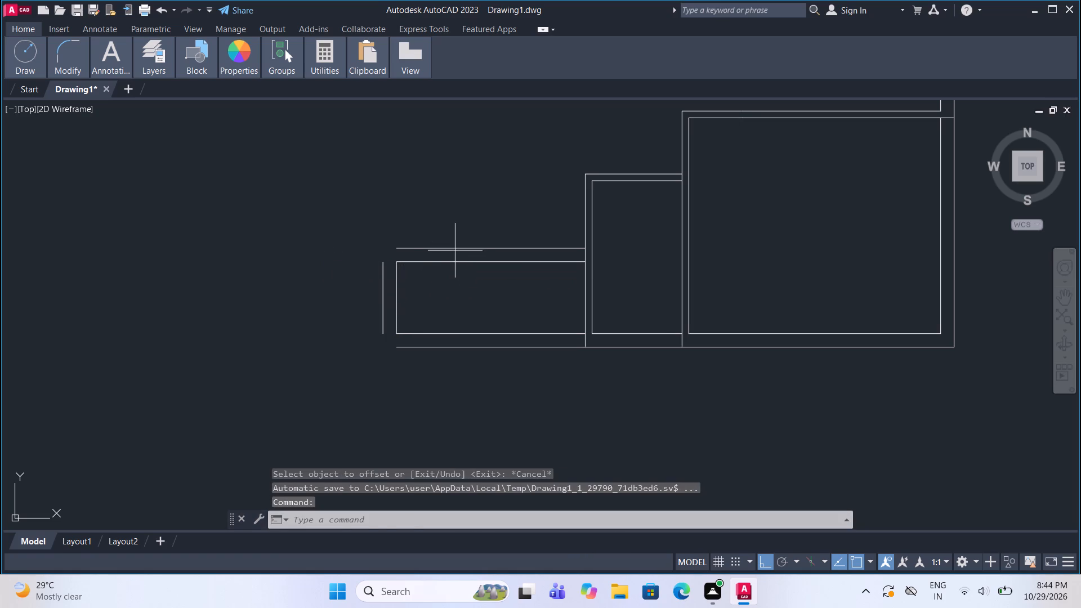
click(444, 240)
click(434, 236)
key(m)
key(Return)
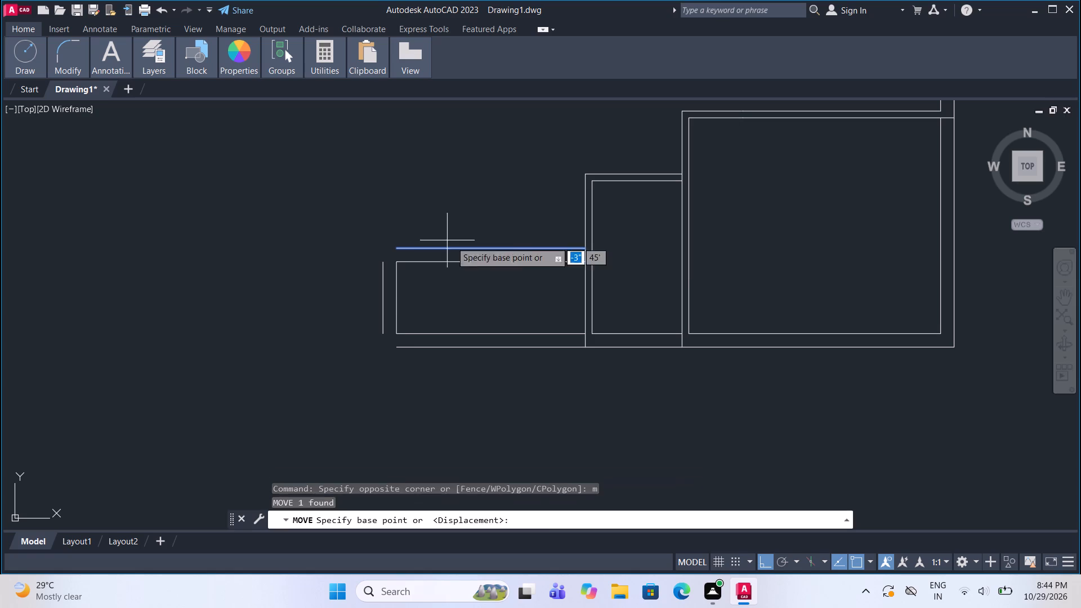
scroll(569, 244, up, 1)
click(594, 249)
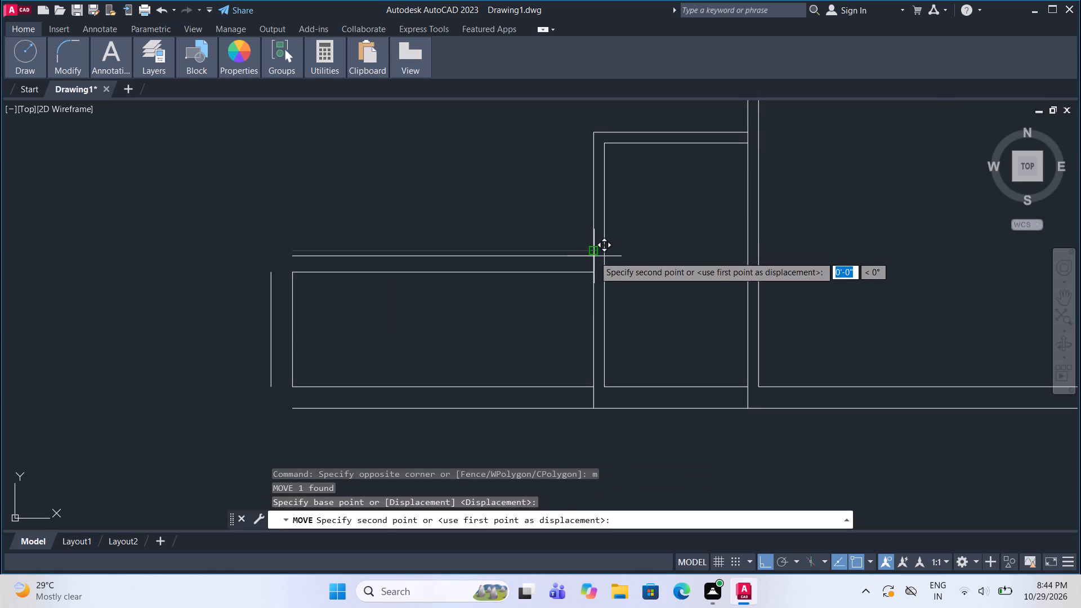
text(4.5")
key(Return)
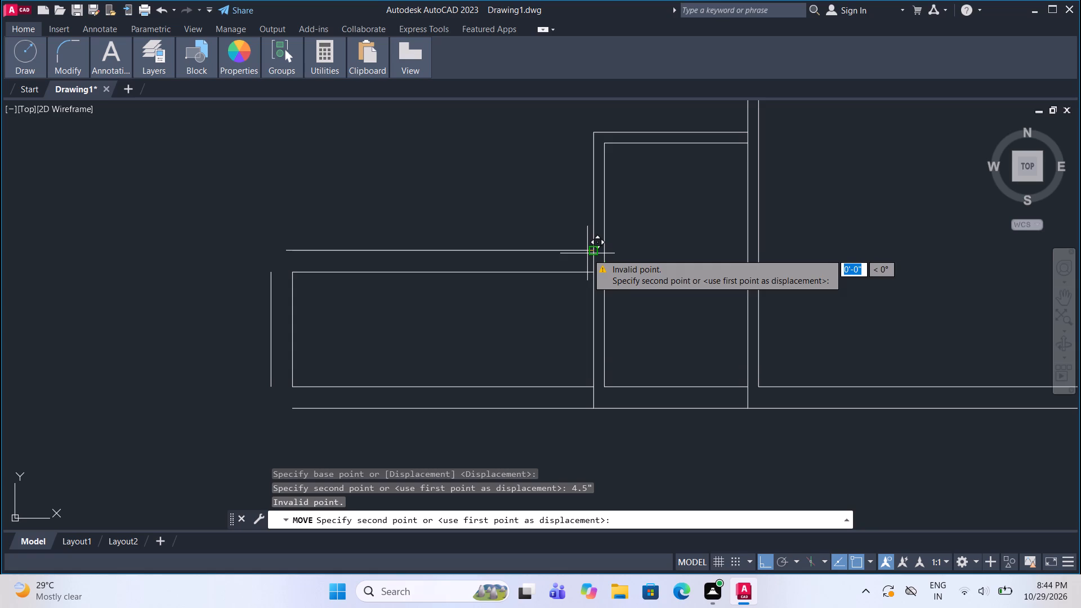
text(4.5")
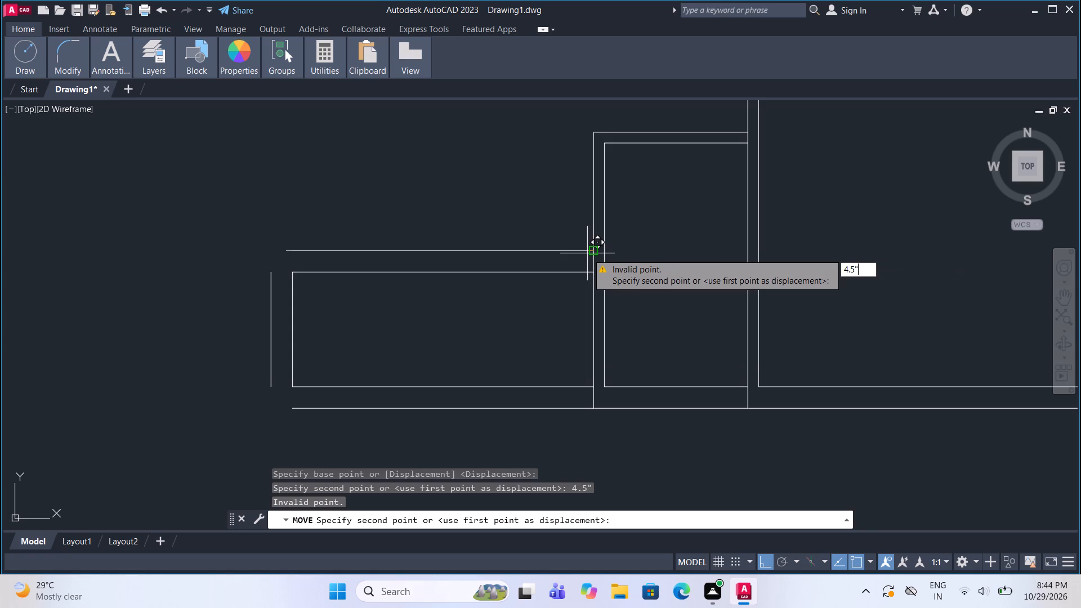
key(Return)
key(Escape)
Move the extension's topmost wall line 4.5" down toward the inner wall line.
drag(519, 252, 507, 242)
click(490, 232)
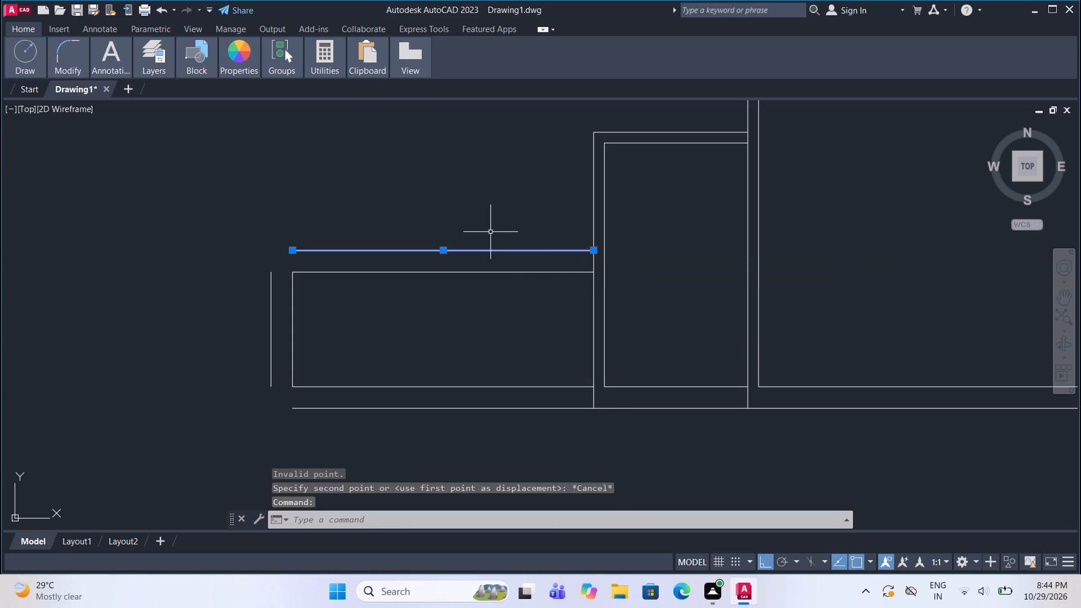
key(Escape)
key(m)
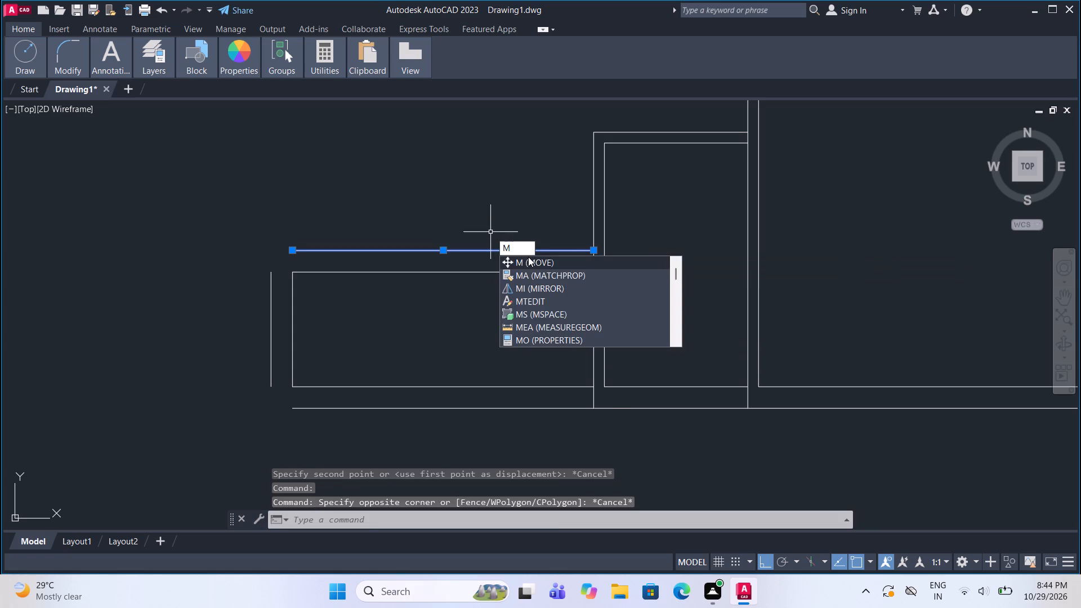
click(536, 265)
scroll(593, 260, up, 3)
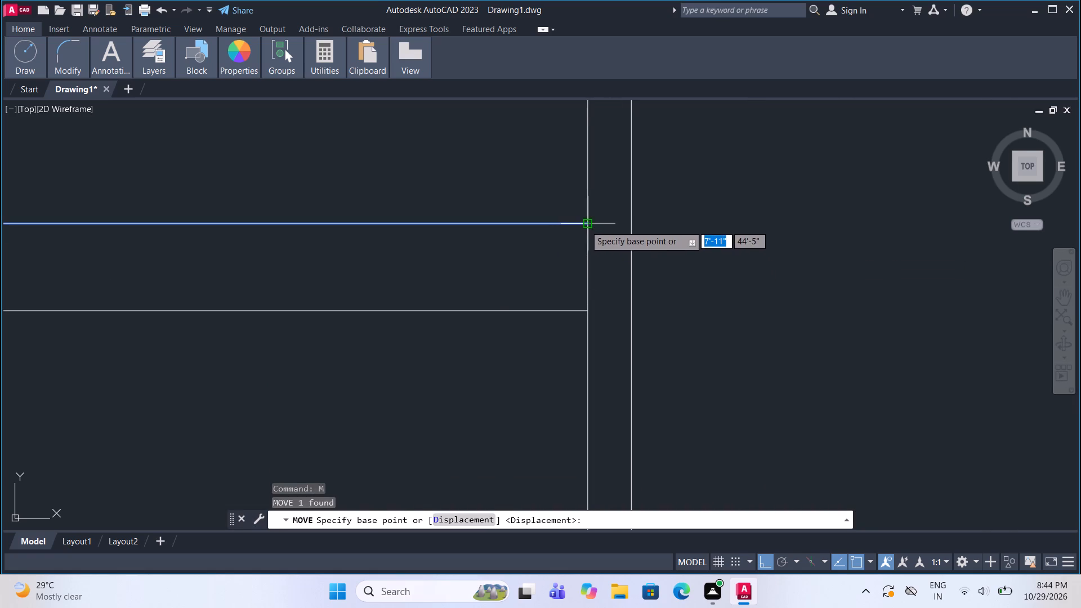
click(585, 225)
text(4.5")
key(Return)
Fillet the extension's outer wall lines into closed top-left and bottom-left corners.
scroll(587, 256, down, 4)
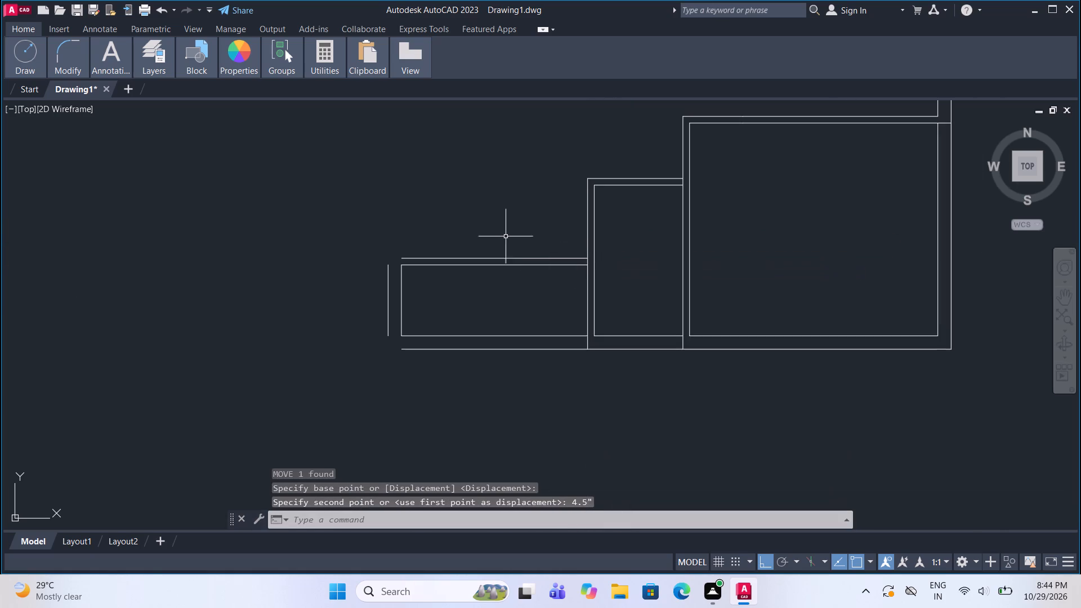
middle_drag(475, 226, 428, 225)
scroll(5, 41, right, 1)
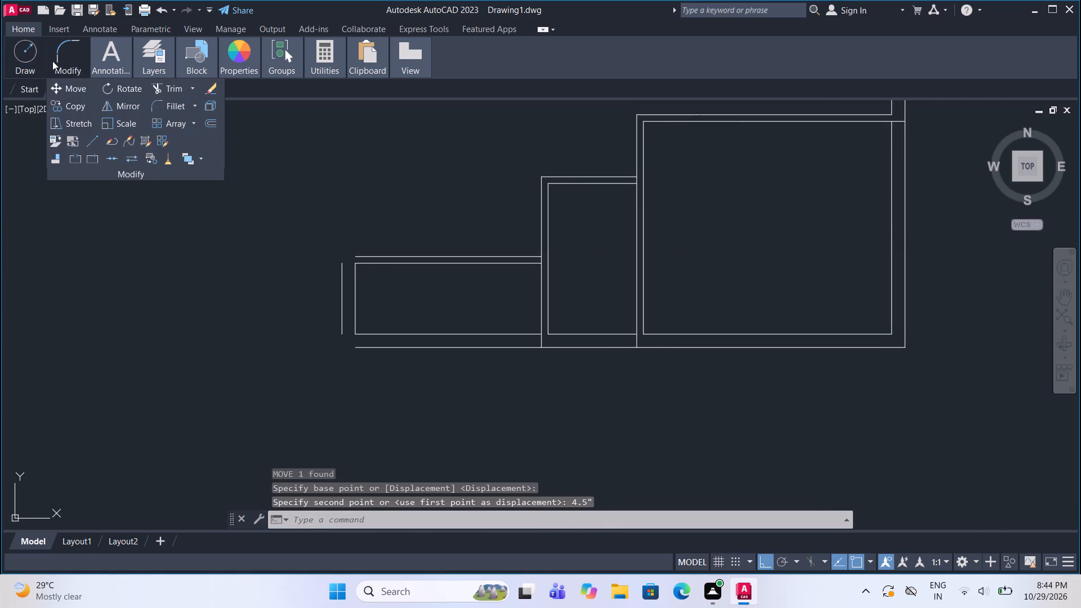
click(175, 101)
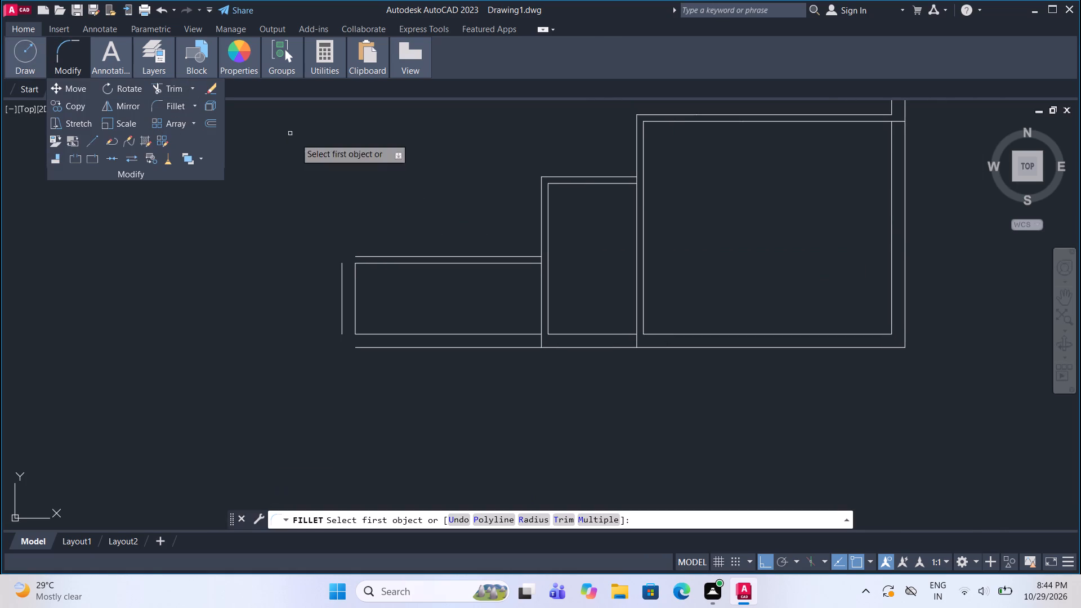
click(341, 272)
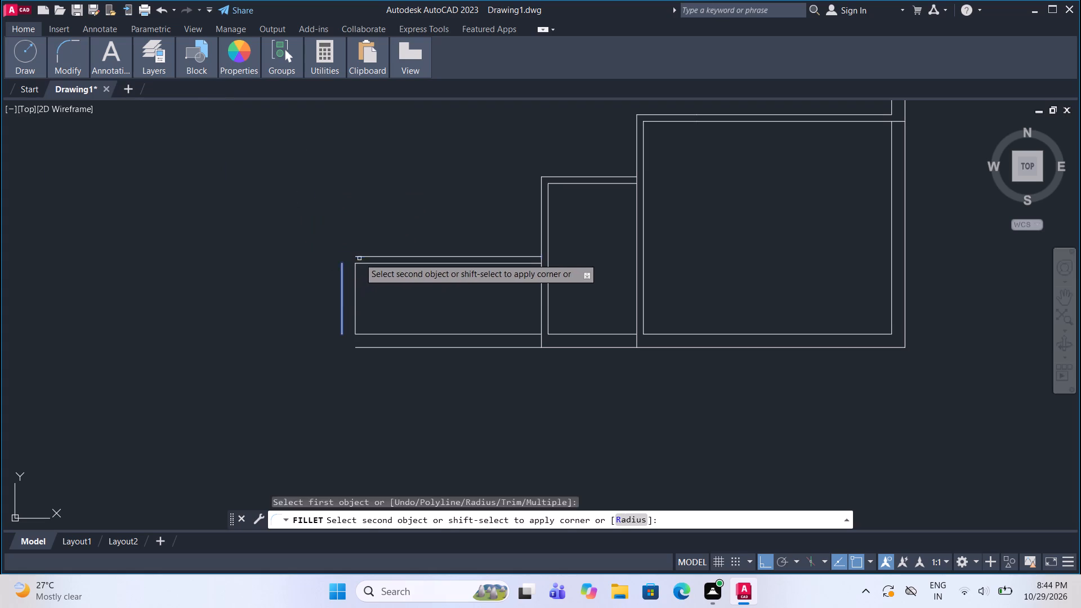
click(361, 257)
click(68, 51)
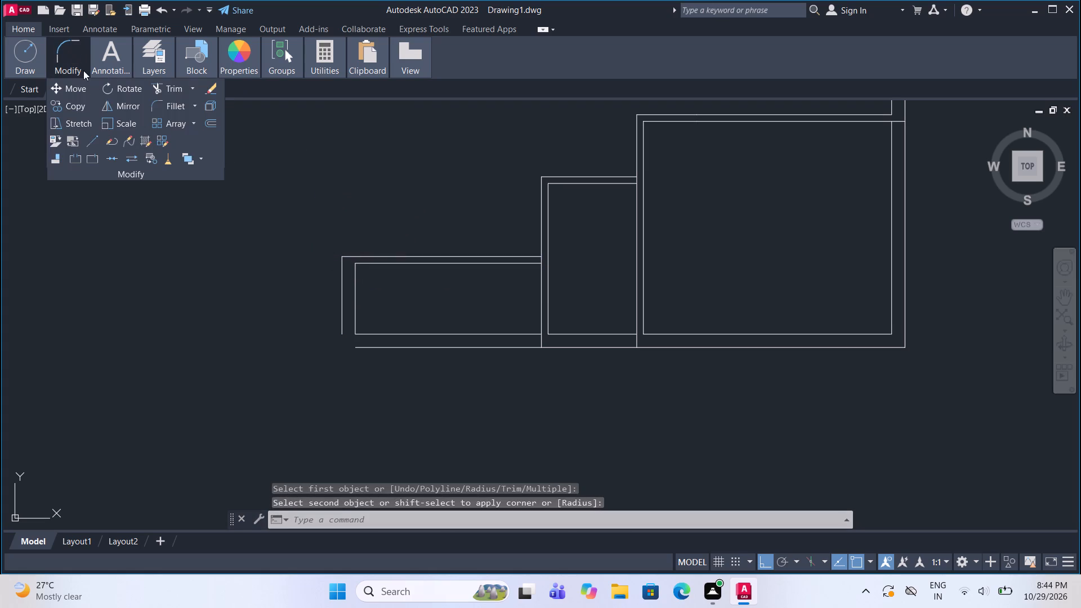
click(178, 102)
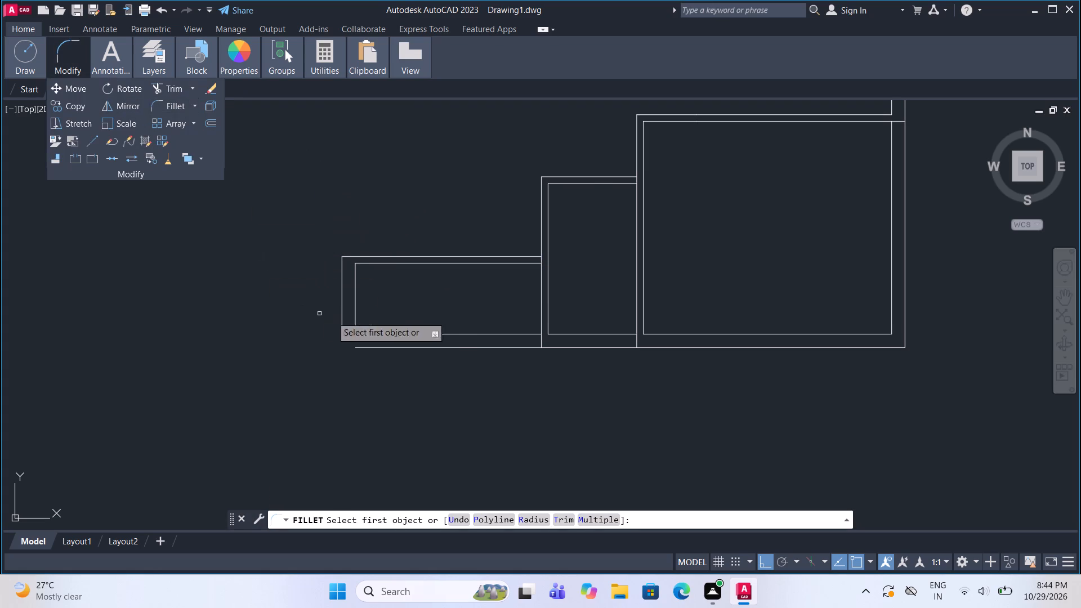
click(341, 322)
click(364, 346)
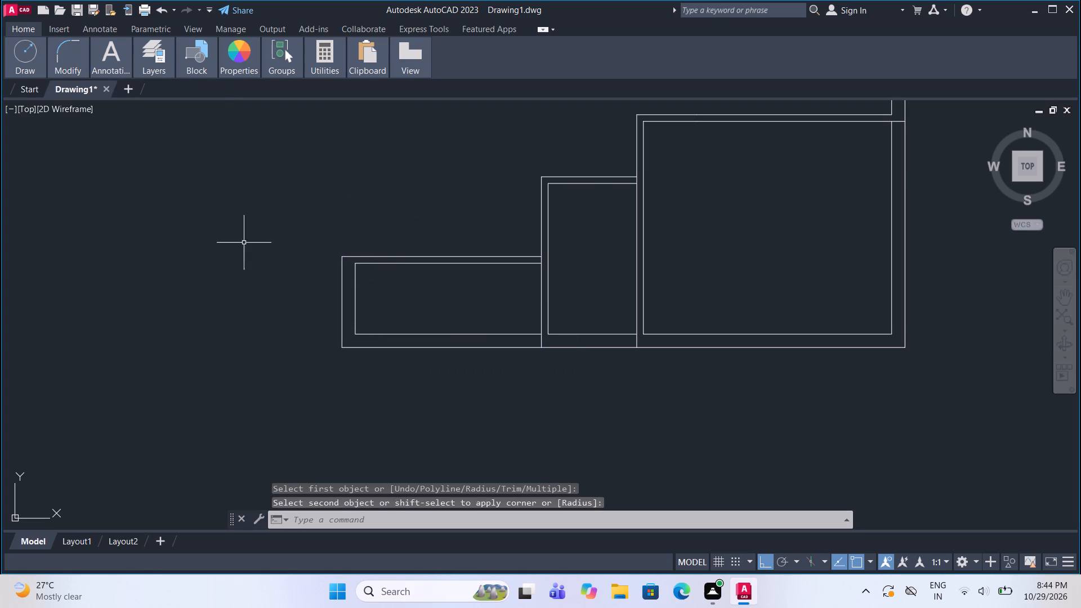
Draw an 8' vertical line upward from the extension's outer top-left corner.
click(23, 66)
click(18, 98)
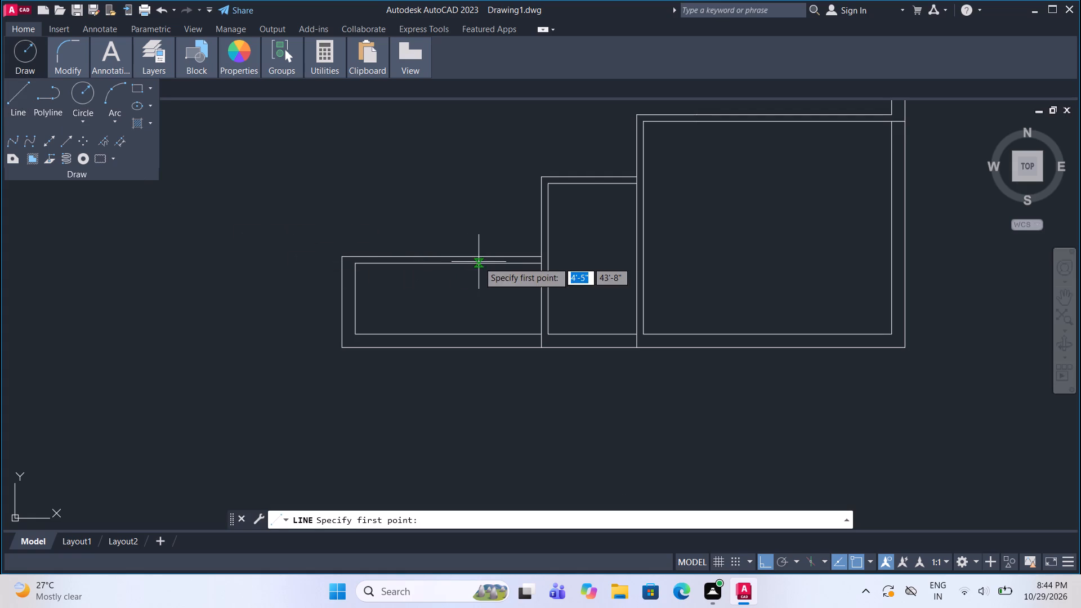
scroll(479, 262, down, 1)
scroll(420, 258, up, 1)
click(373, 259)
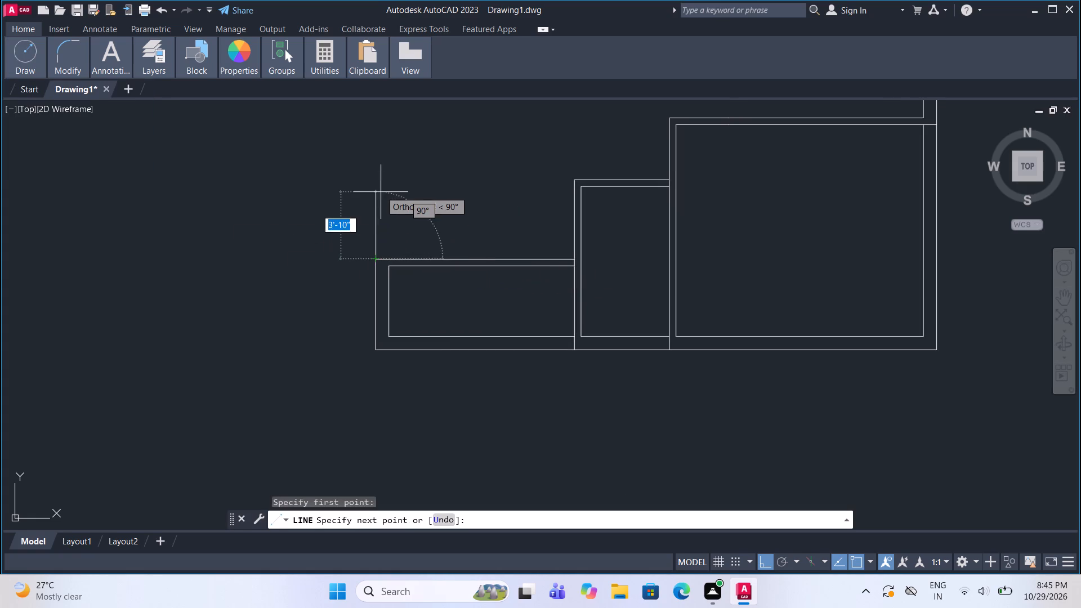
middle_drag(381, 191, 385, 275)
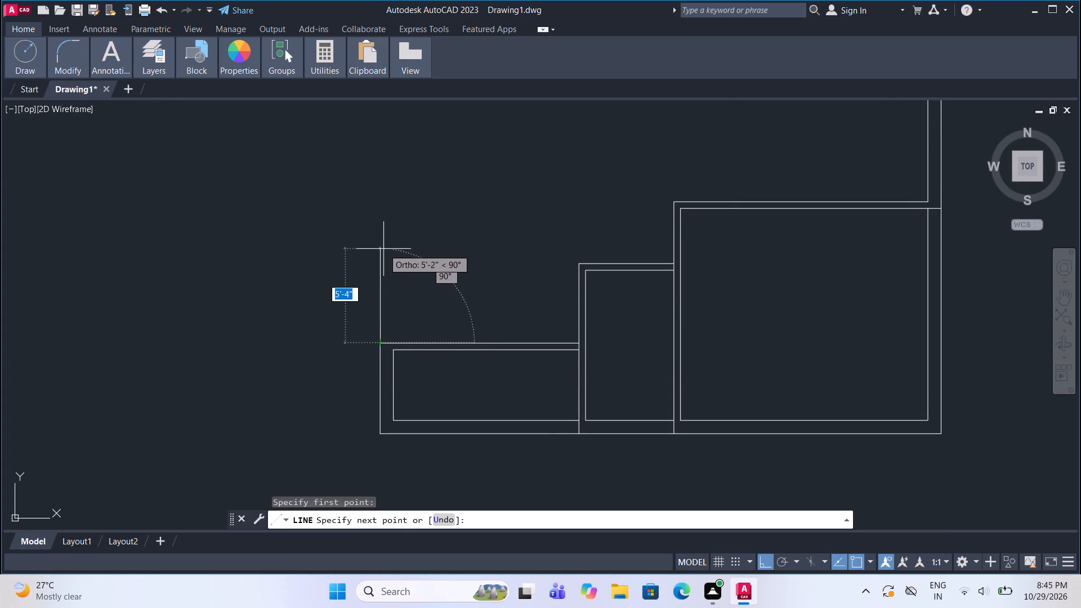
key(8)
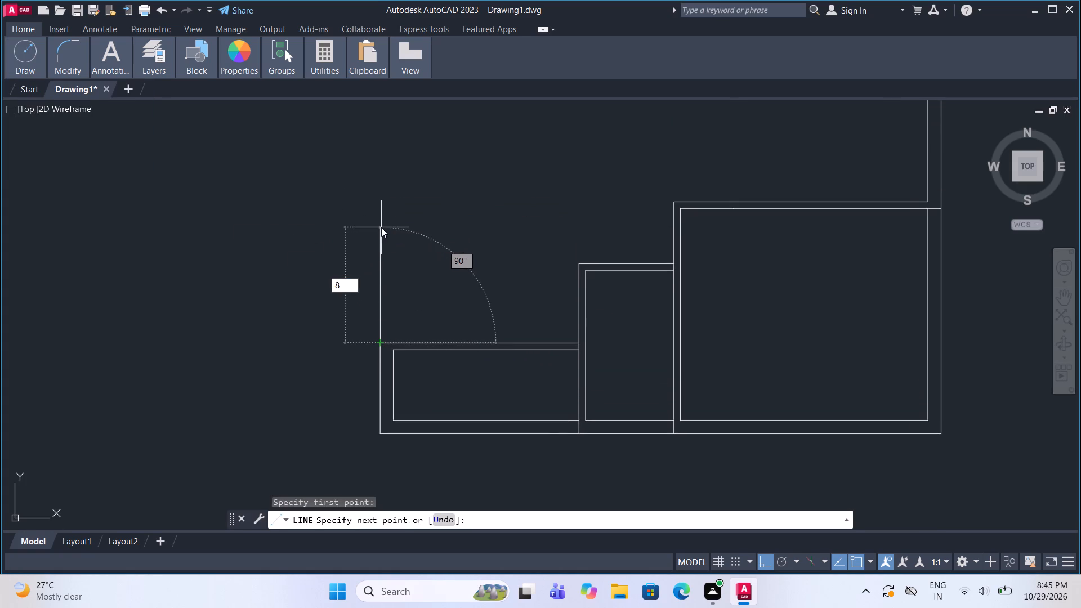
key(apostrophe)
key(Return)
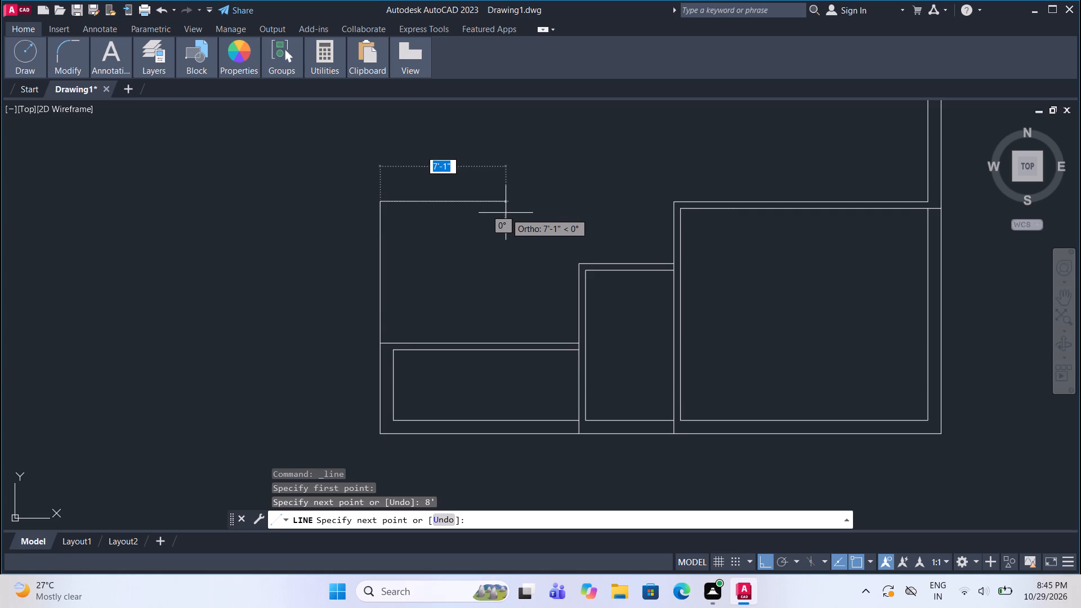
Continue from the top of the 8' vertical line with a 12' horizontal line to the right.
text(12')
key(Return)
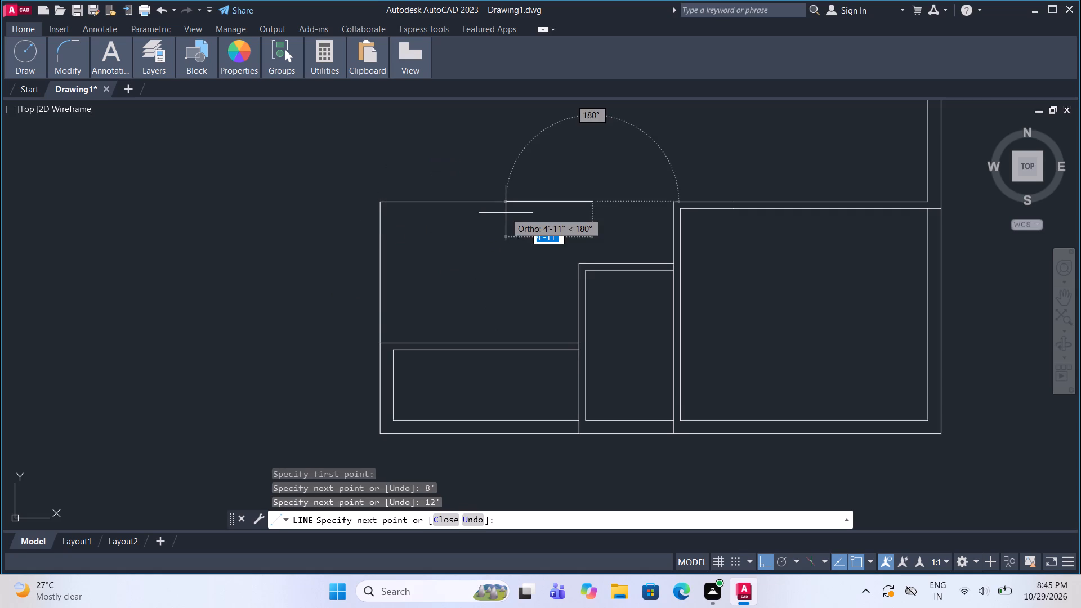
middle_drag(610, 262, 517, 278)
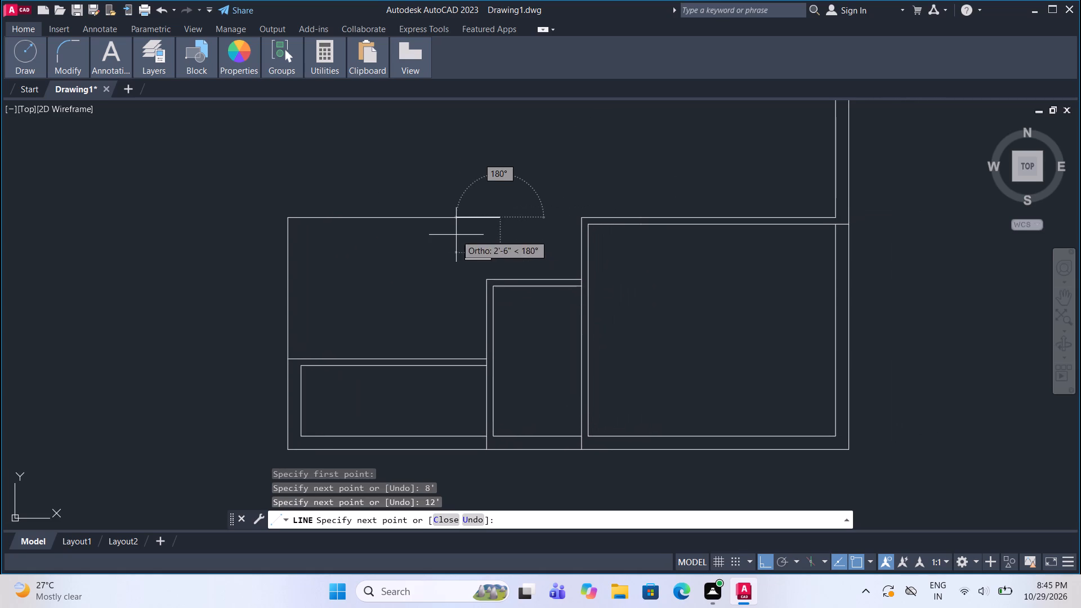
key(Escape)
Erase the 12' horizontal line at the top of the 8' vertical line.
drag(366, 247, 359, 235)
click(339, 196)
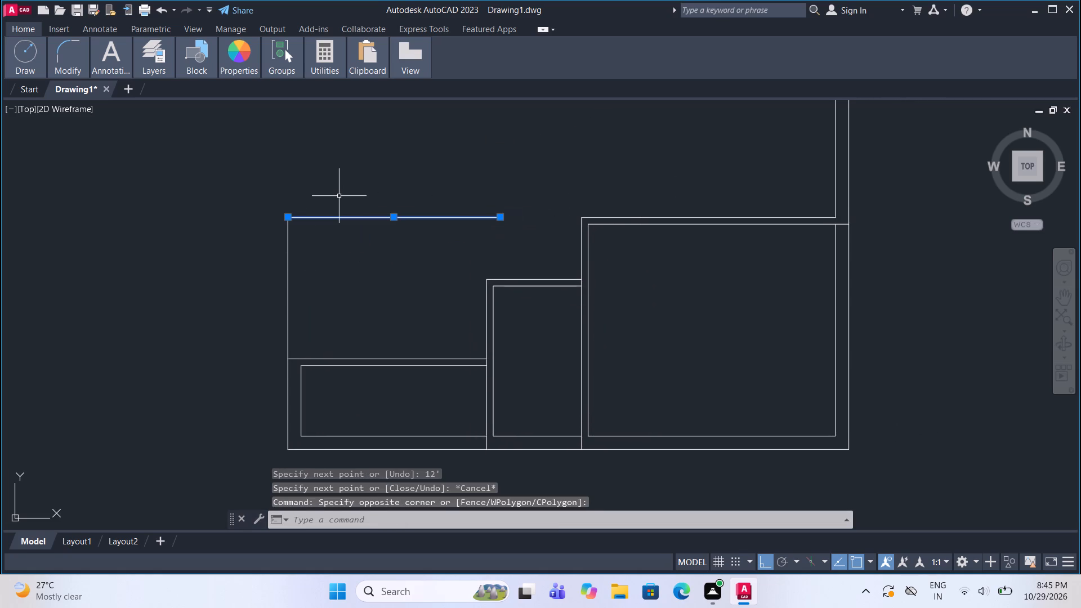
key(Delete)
Draw an 8" vertical line upward from the extension's outer top-left corner.
middle_drag(302, 232, 332, 236)
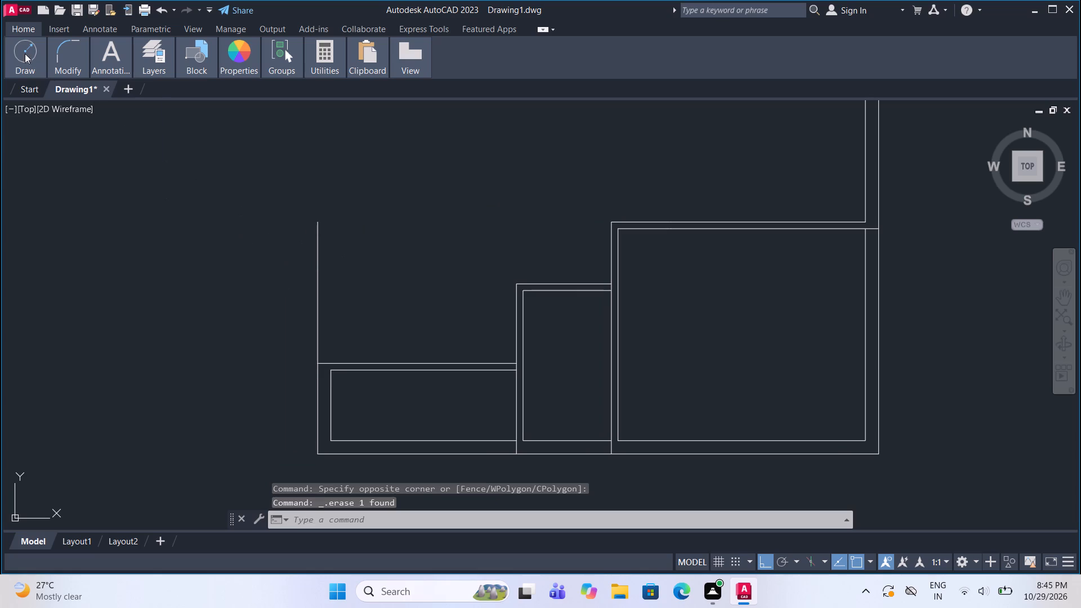
click(24, 89)
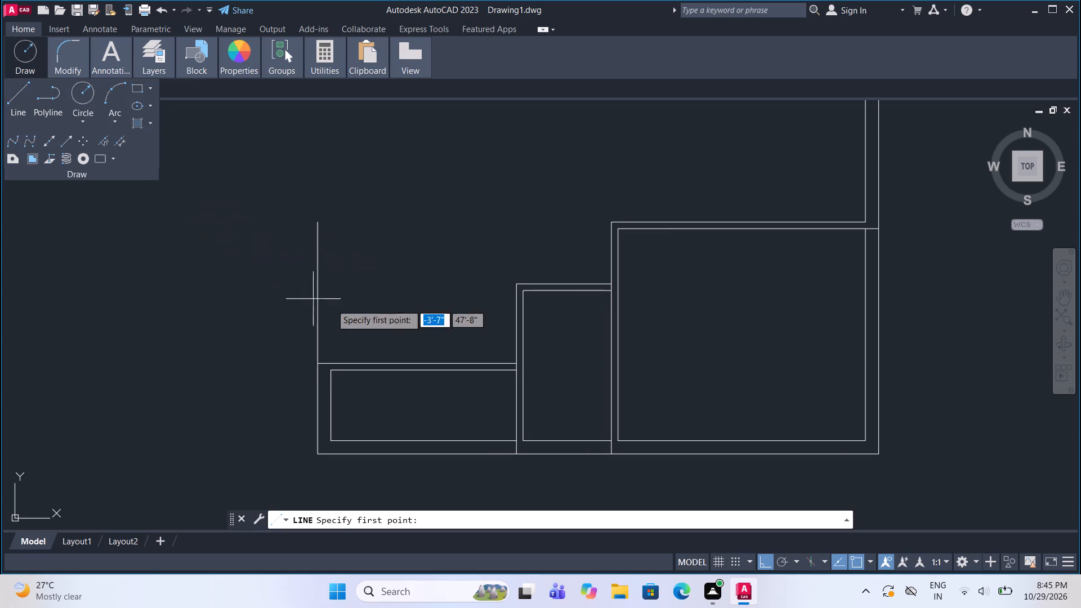
click(315, 364)
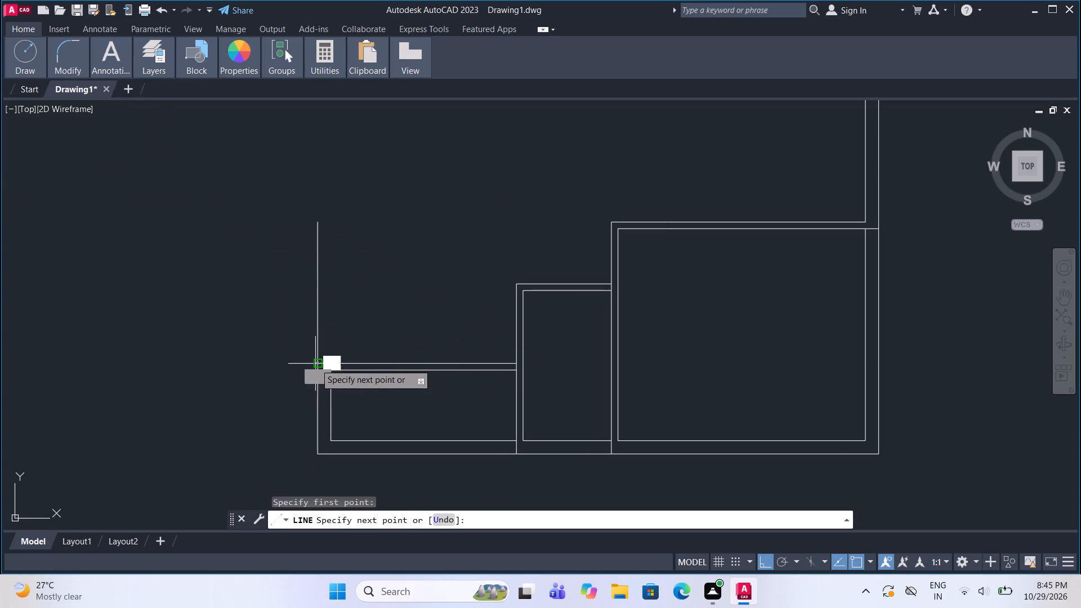
key(8)
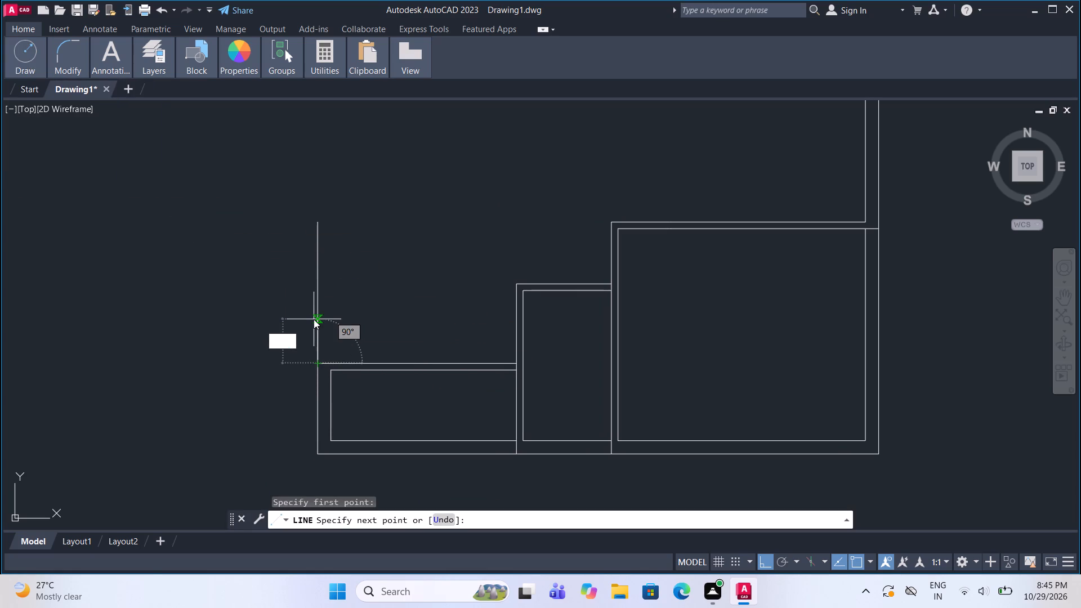
key(Return)
key(Escape)
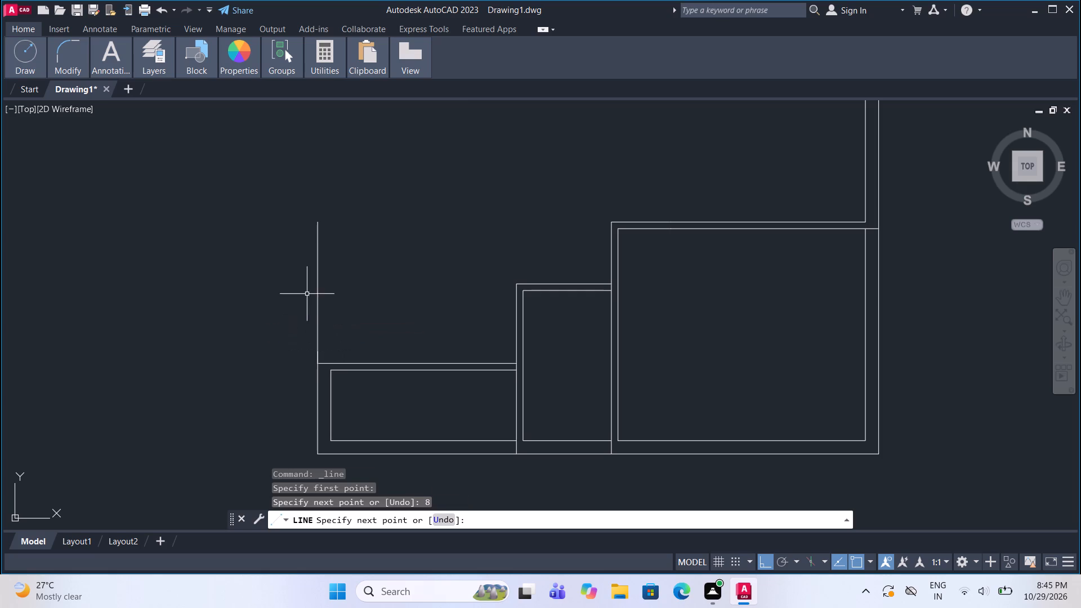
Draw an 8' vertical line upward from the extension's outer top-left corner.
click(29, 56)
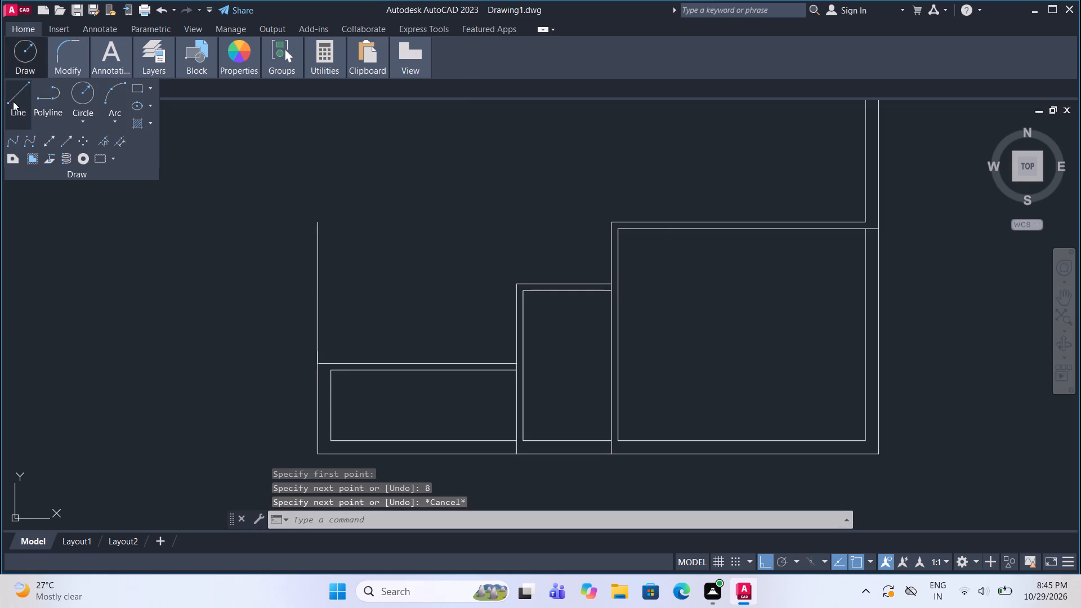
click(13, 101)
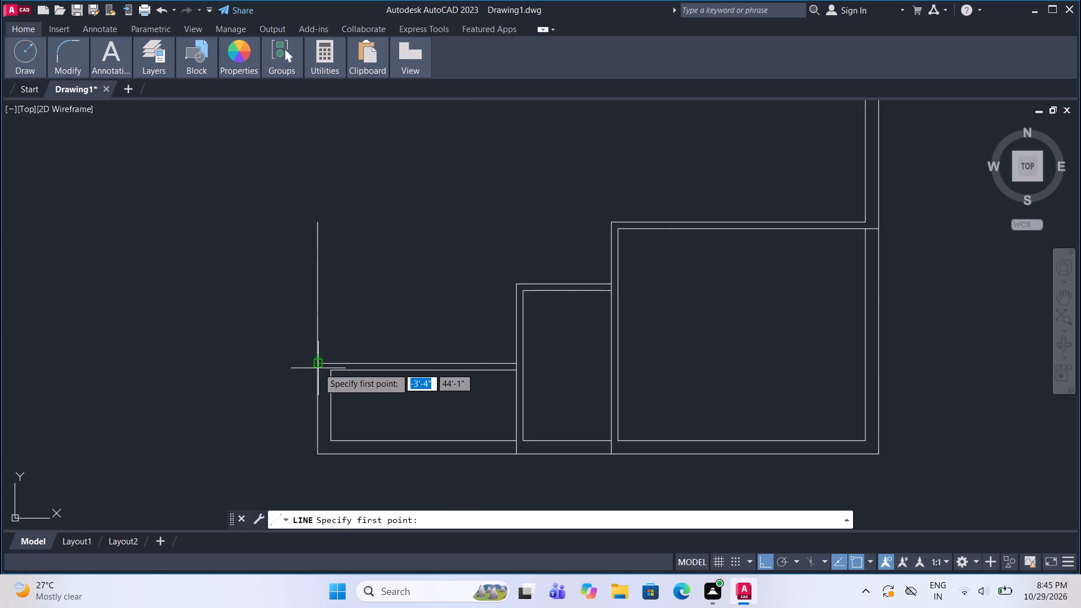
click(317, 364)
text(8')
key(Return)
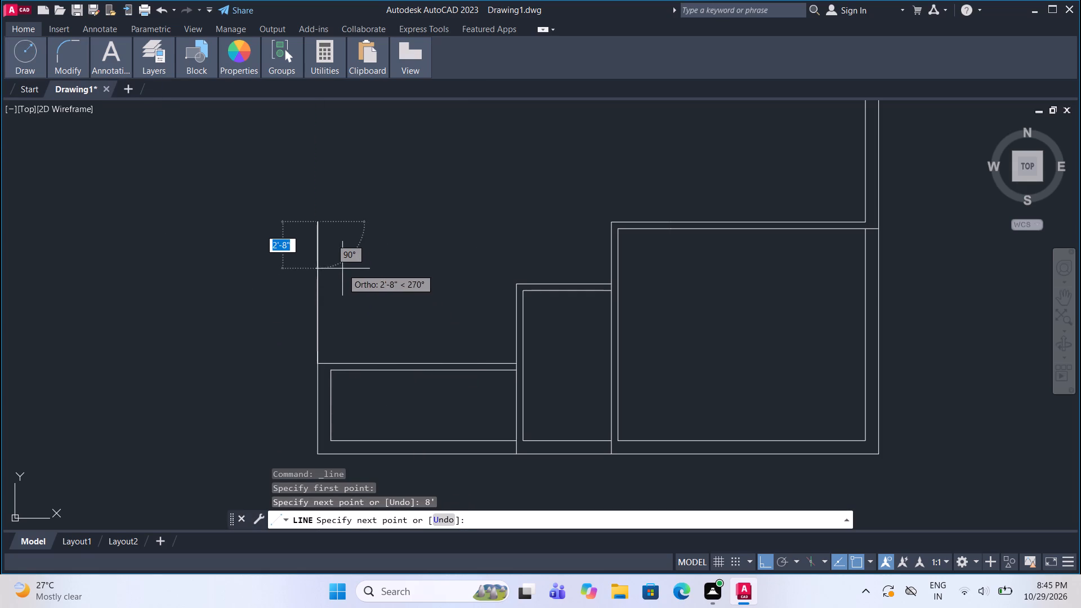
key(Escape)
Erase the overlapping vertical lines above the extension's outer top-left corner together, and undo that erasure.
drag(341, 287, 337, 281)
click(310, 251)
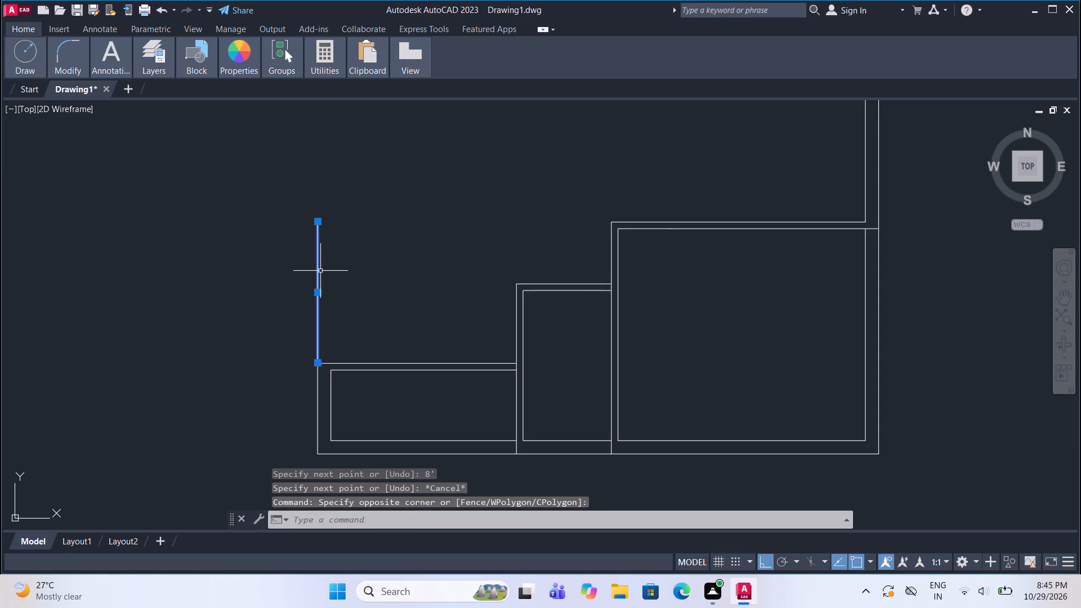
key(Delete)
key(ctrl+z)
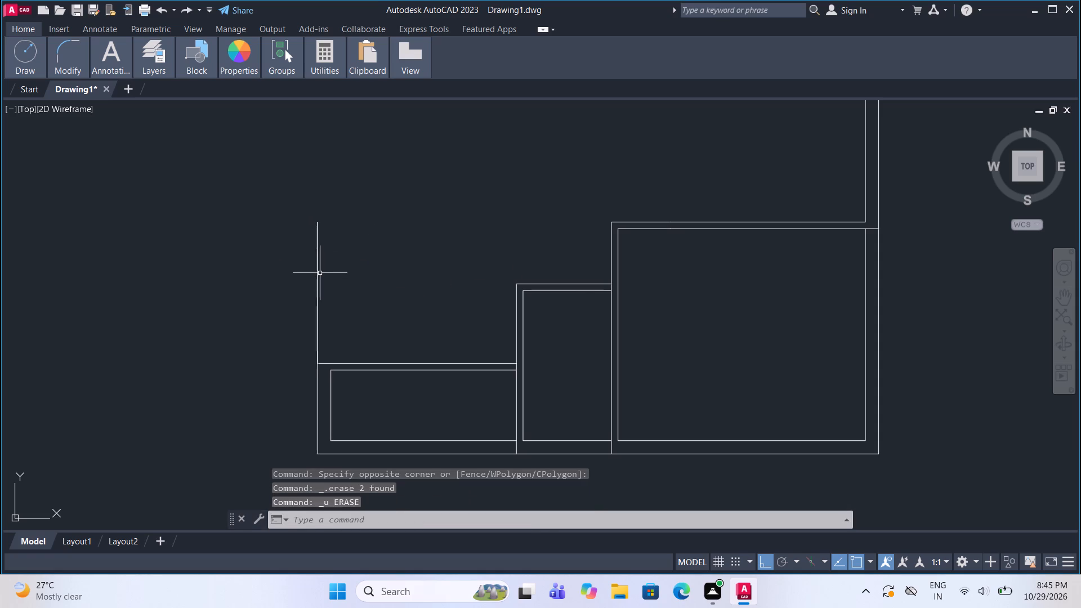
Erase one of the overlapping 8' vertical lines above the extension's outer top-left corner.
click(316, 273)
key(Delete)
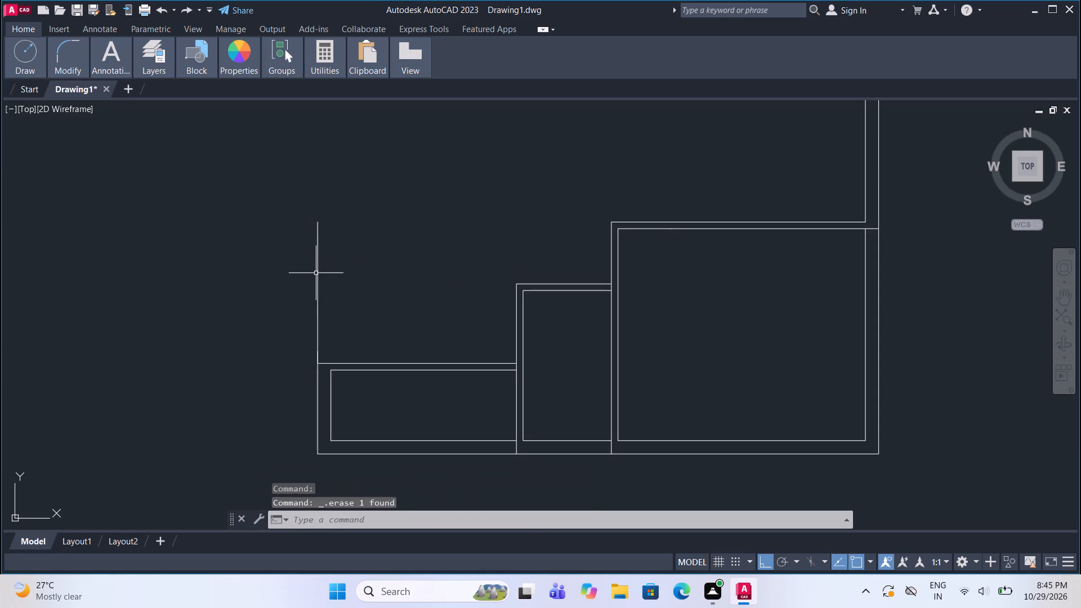
Offset the 8' vertical line above the extension 9" to the right to form the left wall's inner face.
click(318, 293)
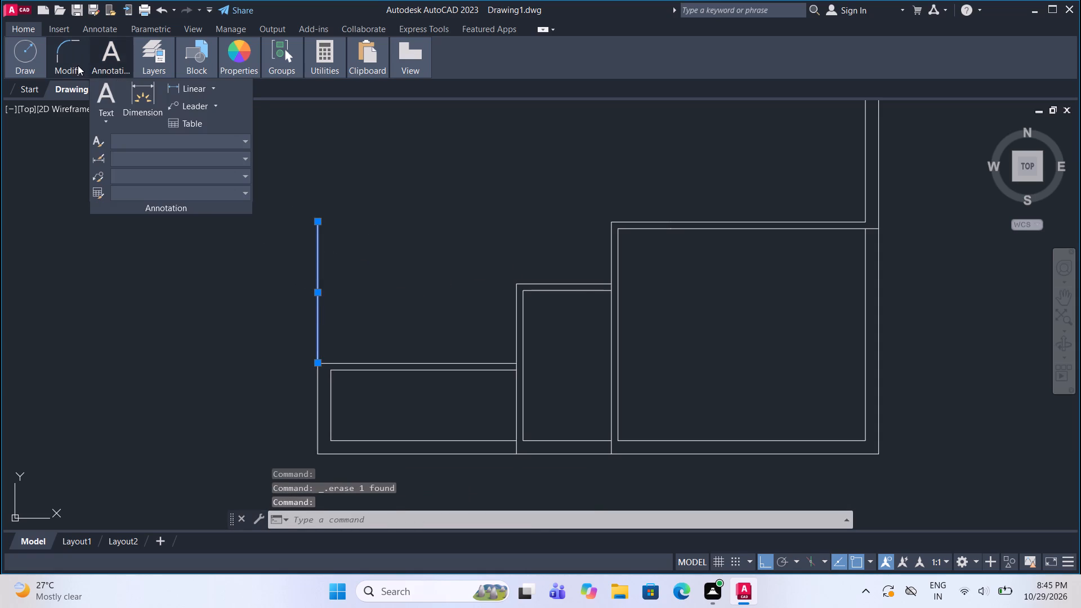
click(72, 55)
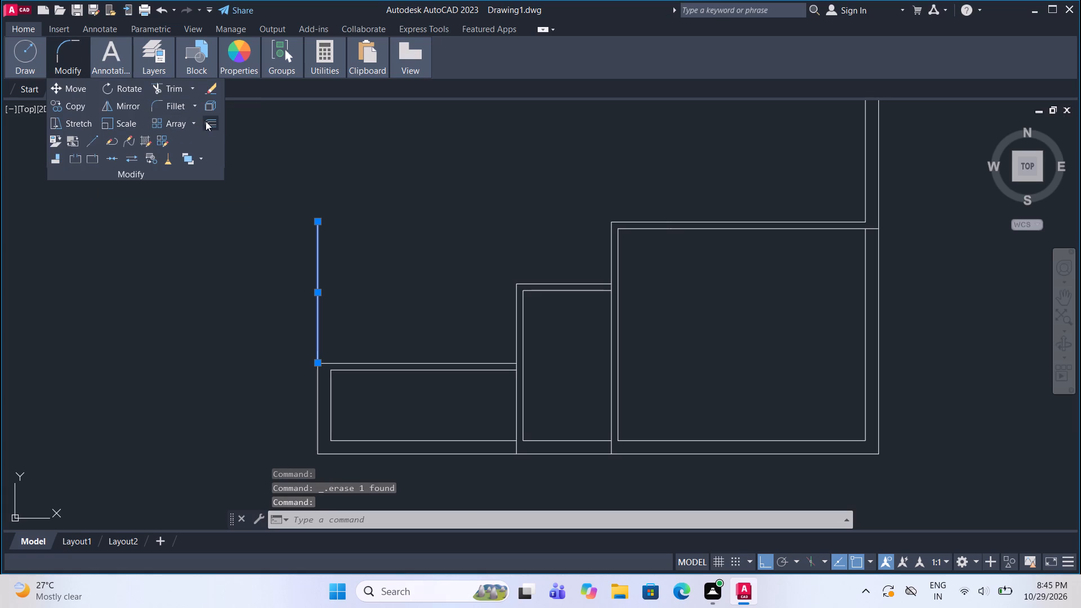
click(206, 122)
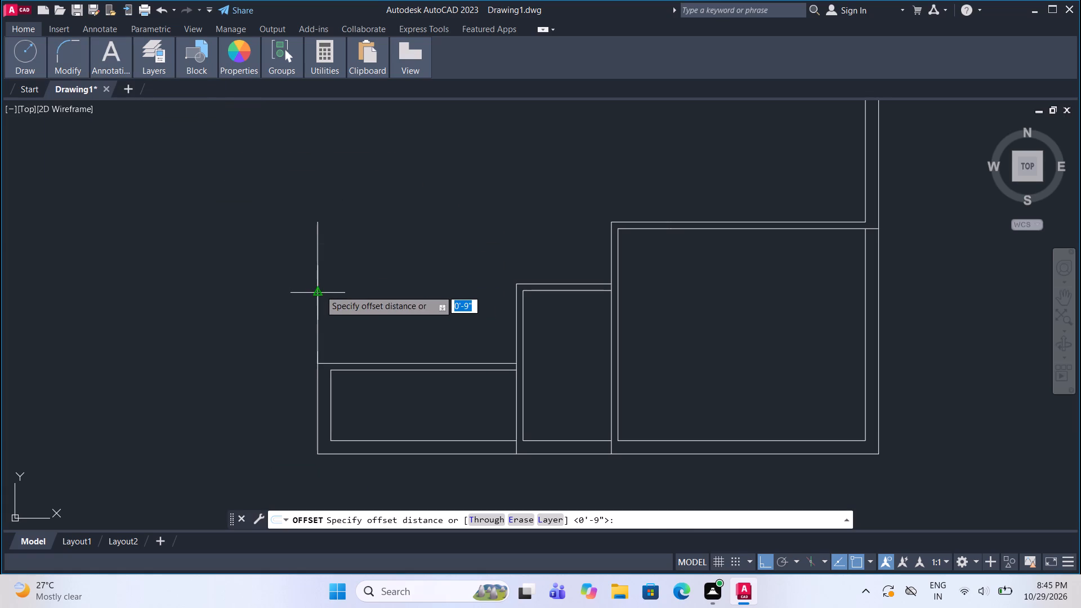
click(320, 290)
key(9)
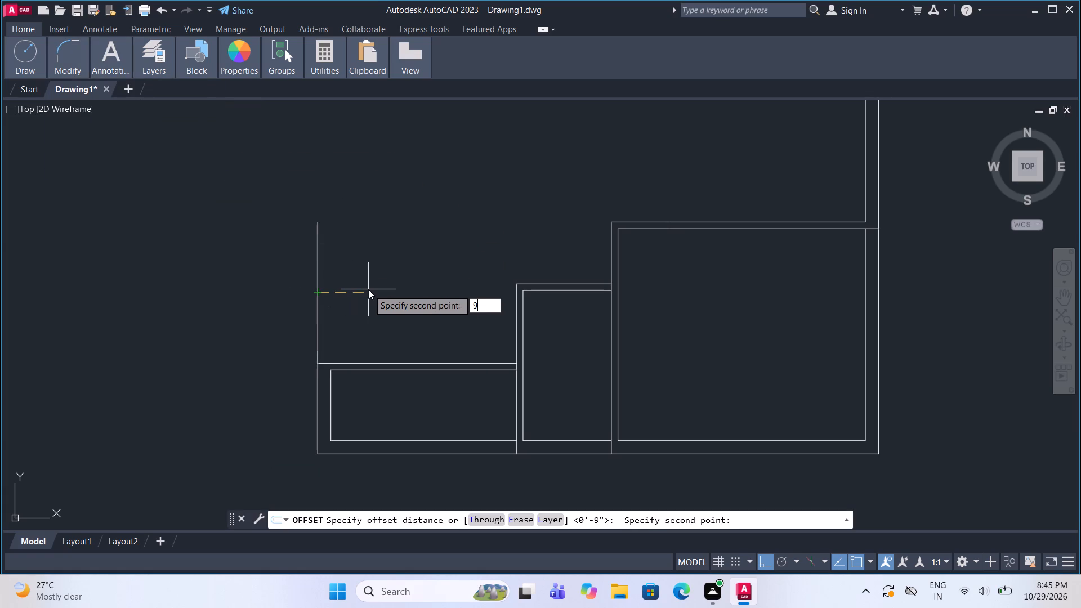
key(shift+quotedbl)
key(Return)
click(376, 291)
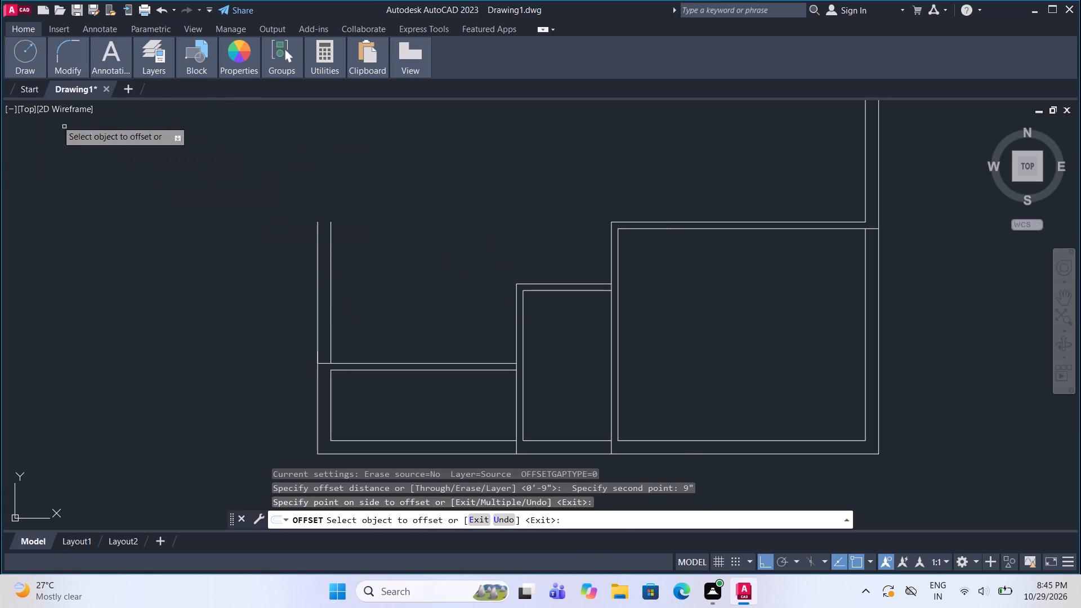
Draw a 12' horizontal line rightward from the top of the inner left wall line, continuing vertically down to the small middle room's top wall.
click(21, 98)
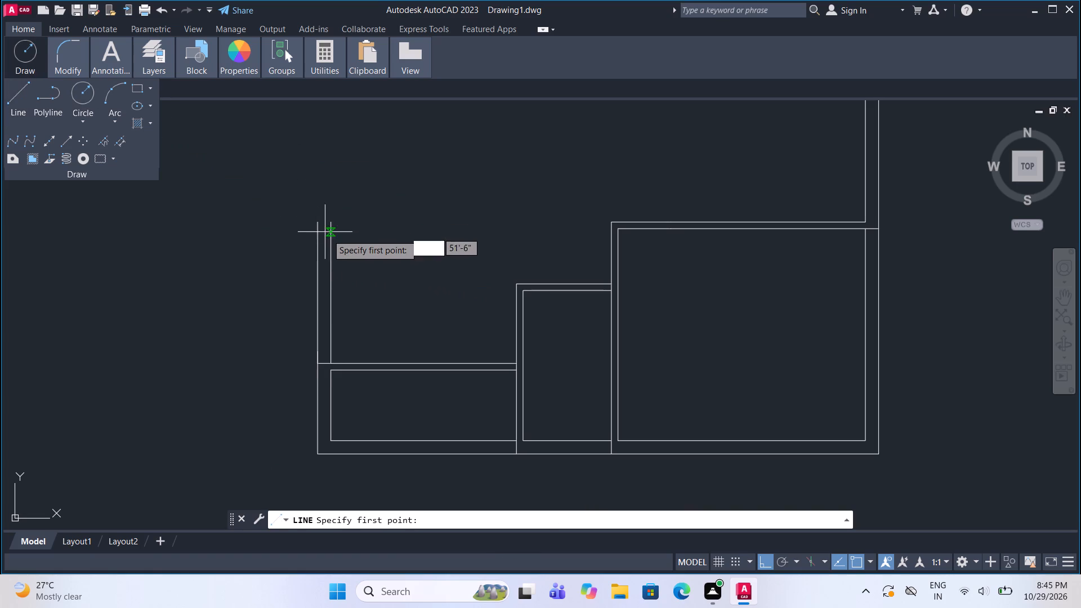
click(334, 224)
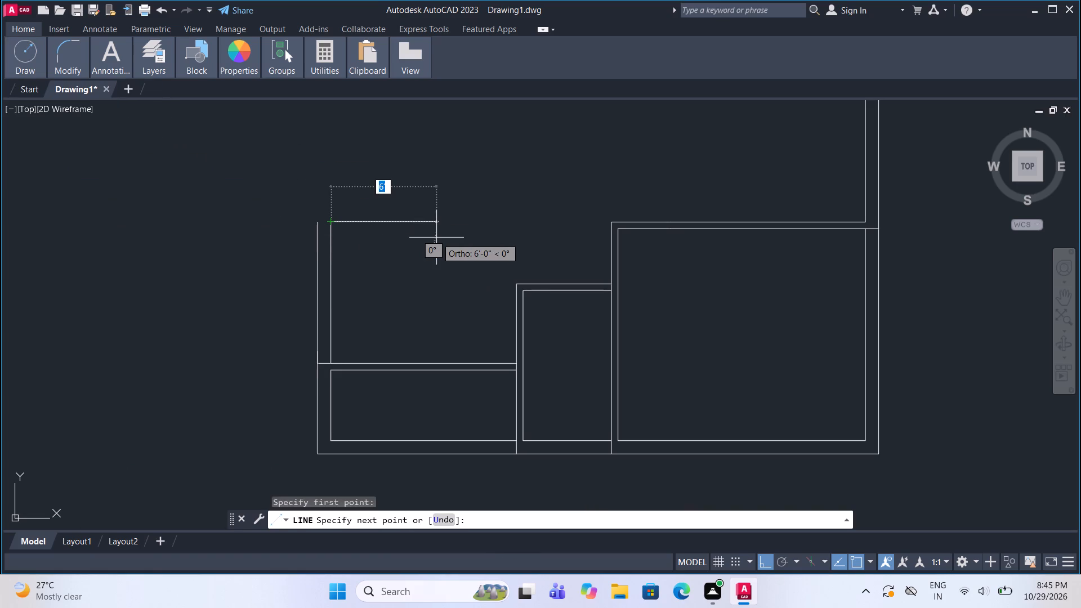
text(12')
key(Return)
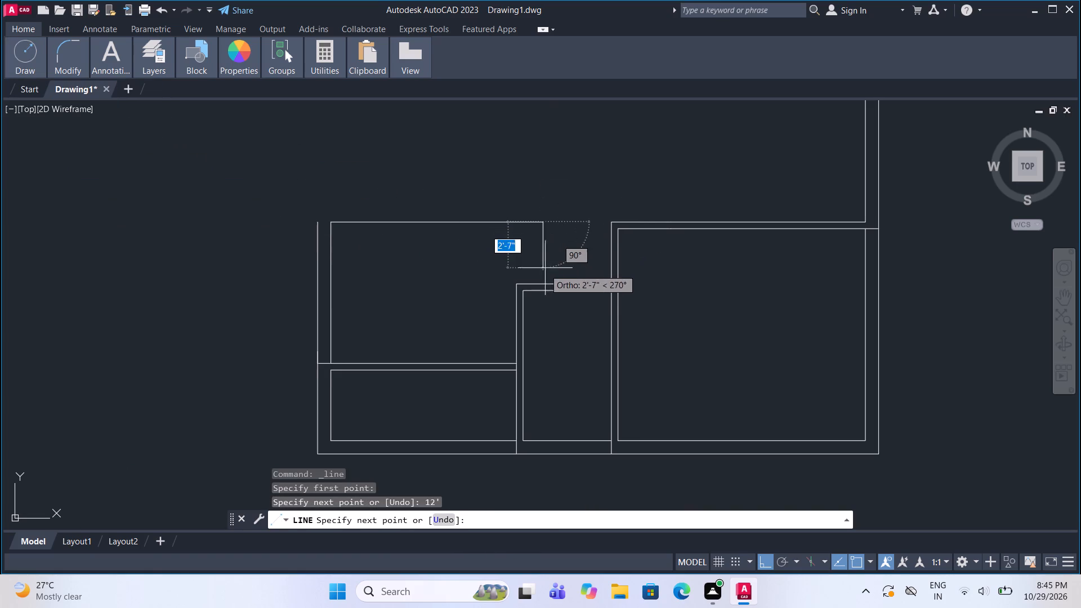
click(539, 281)
middle_drag(542, 241, 530, 270)
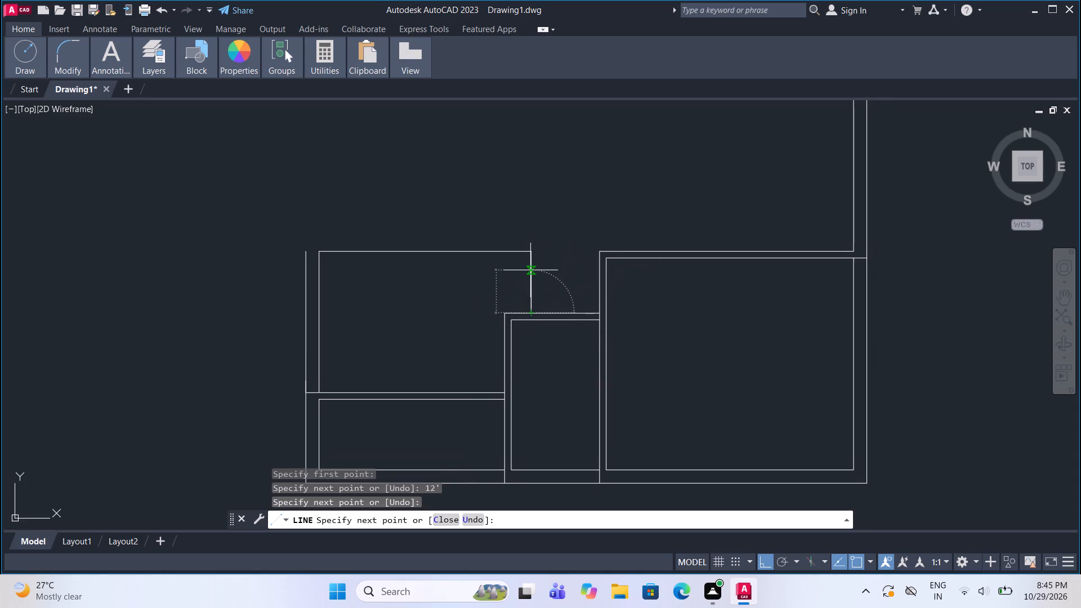
key(Escape)
Offset the 12' horizontal line upward and the short vertical line at its right end rightward, each by 4.5".
middle_drag(453, 271, 465, 274)
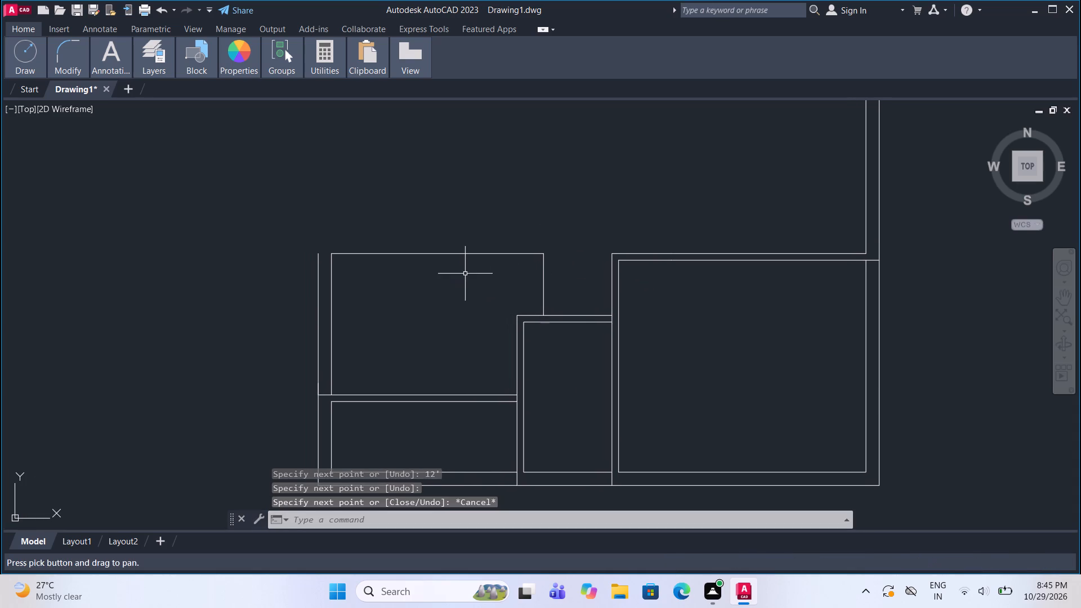
drag(567, 267, 561, 263)
click(502, 218)
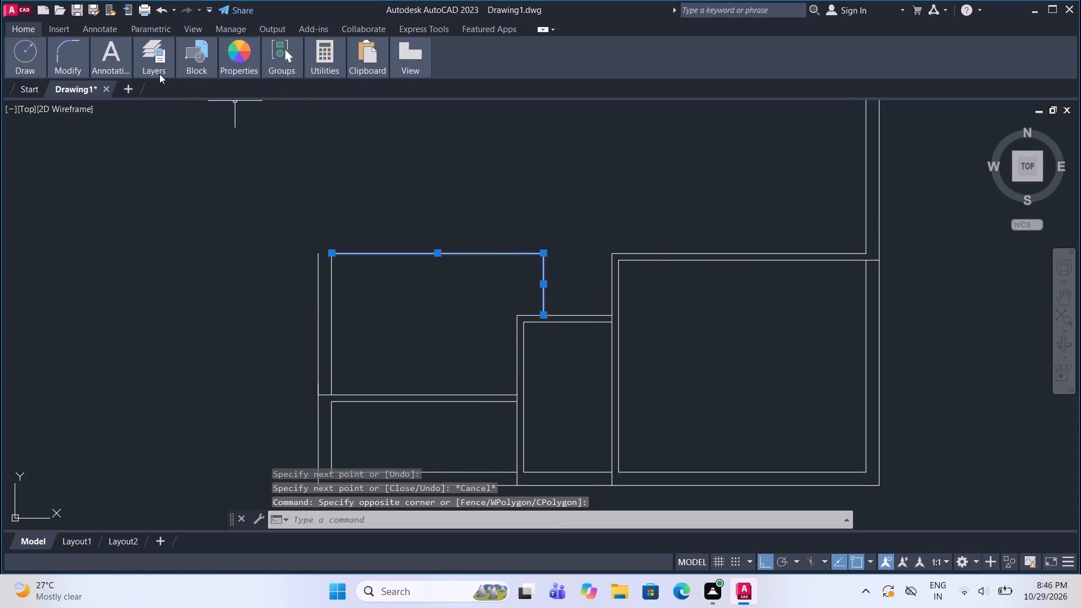
click(59, 59)
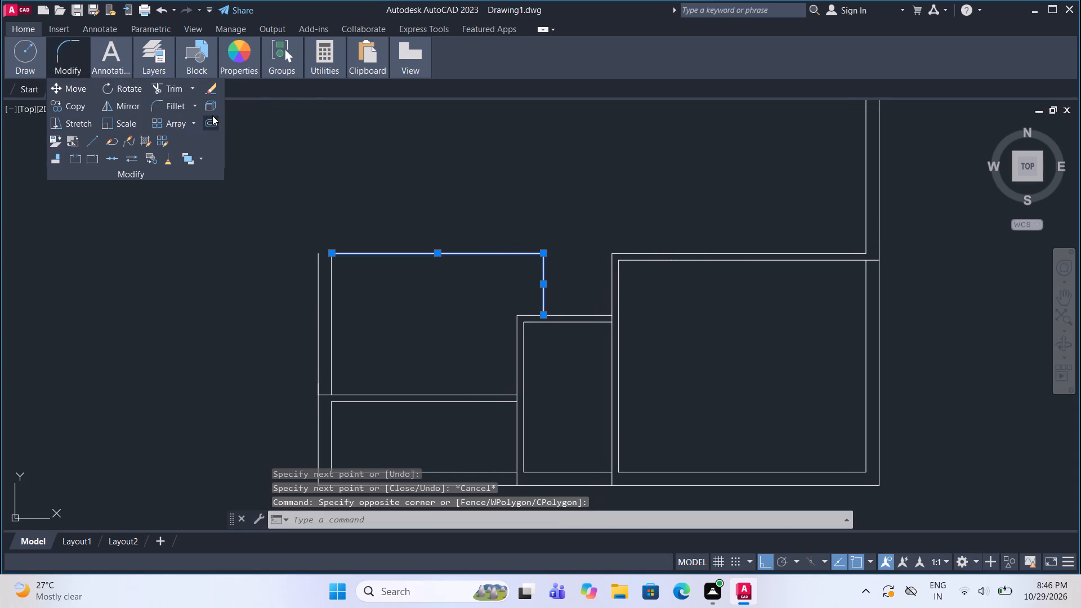
click(212, 122)
click(428, 256)
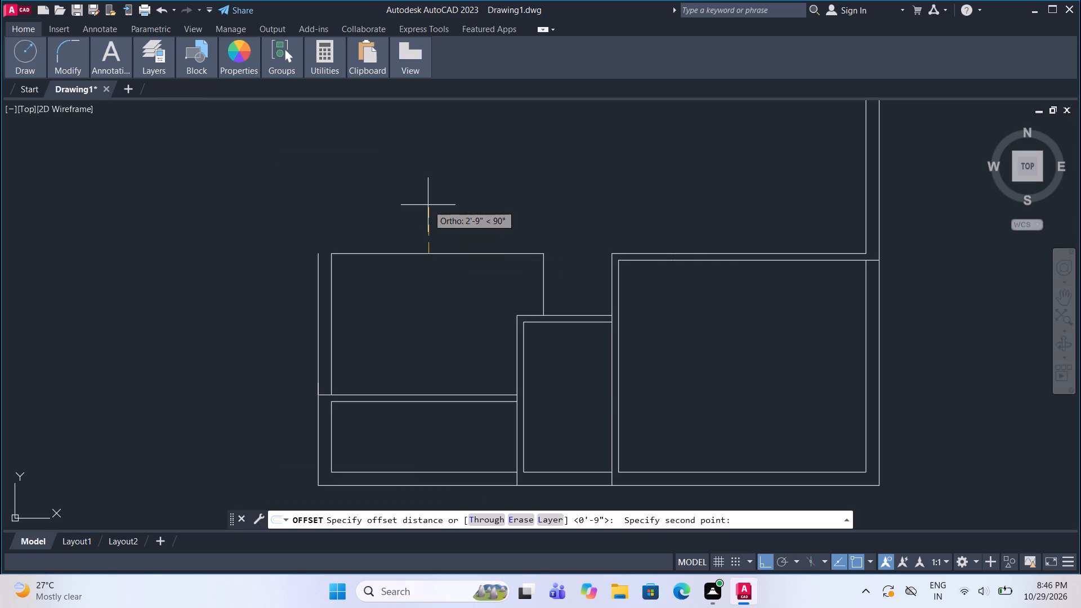
key(4)
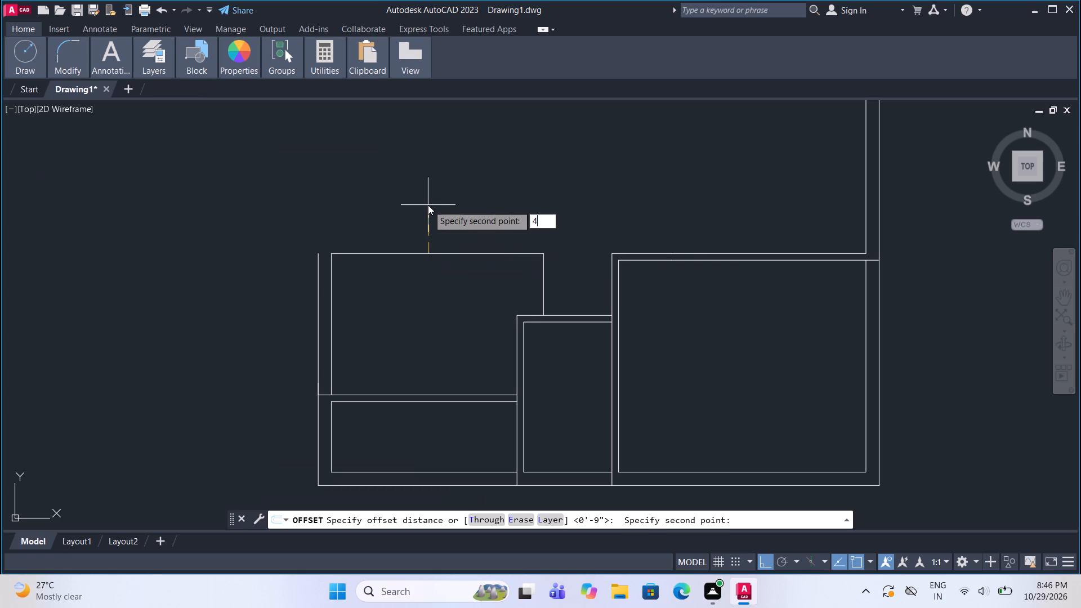
text(.5")
key(Return)
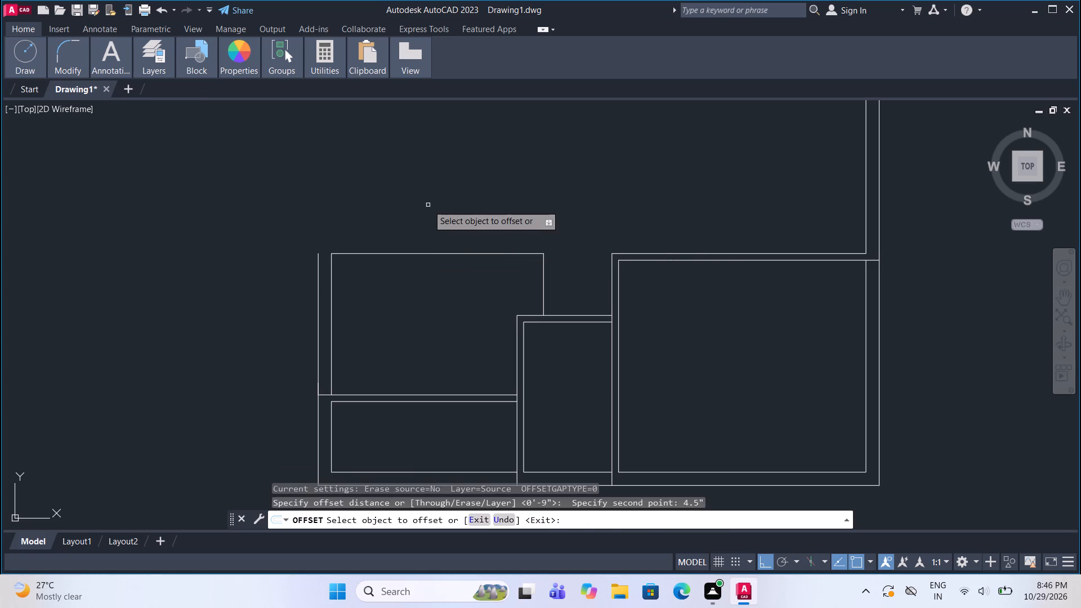
click(434, 251)
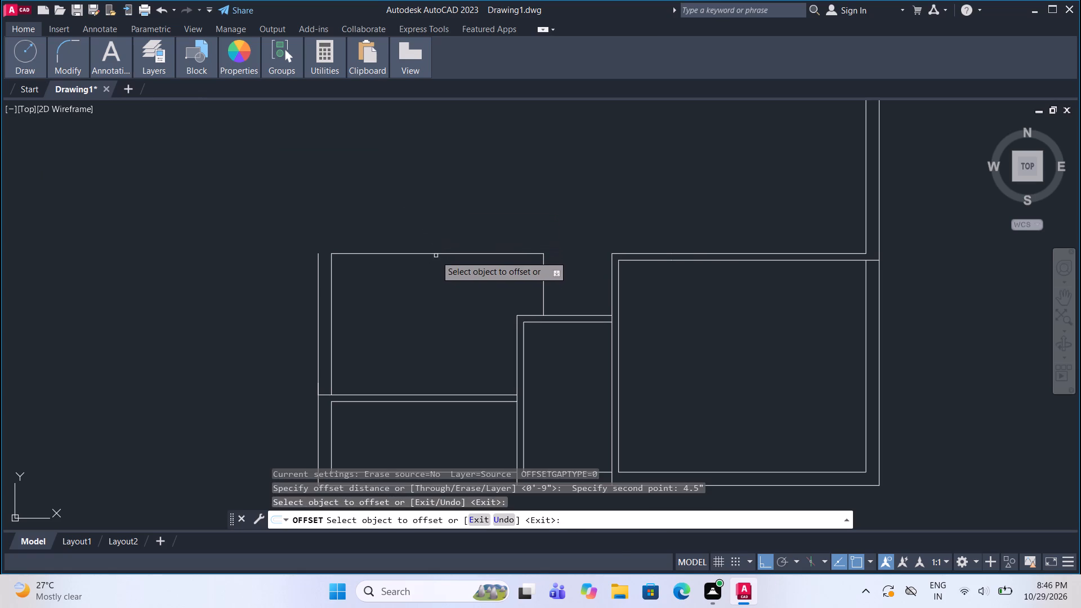
drag(433, 253, 430, 246)
click(423, 207)
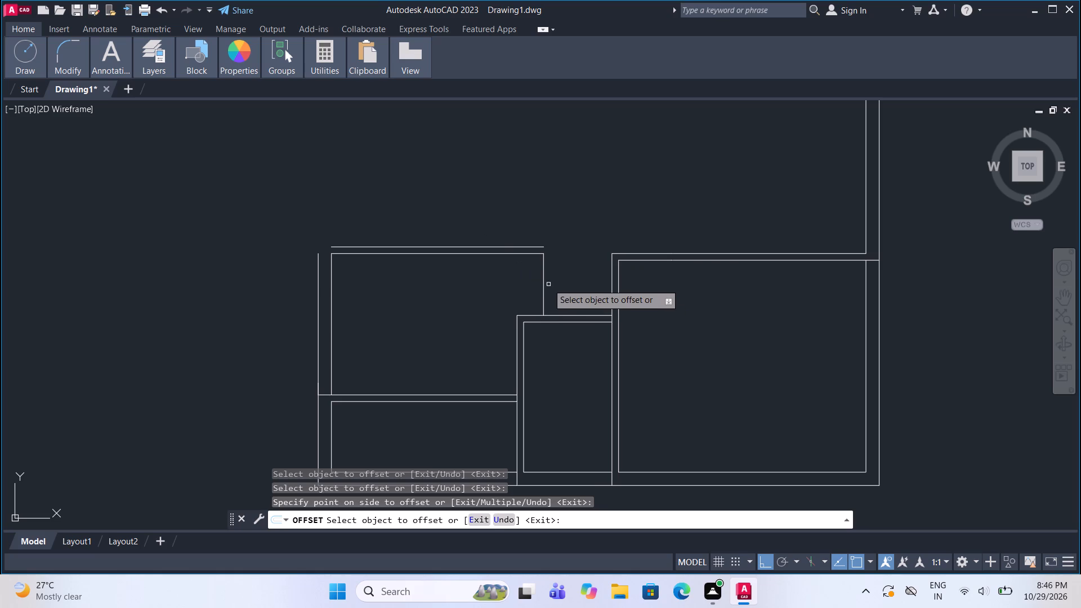
click(543, 277)
click(565, 278)
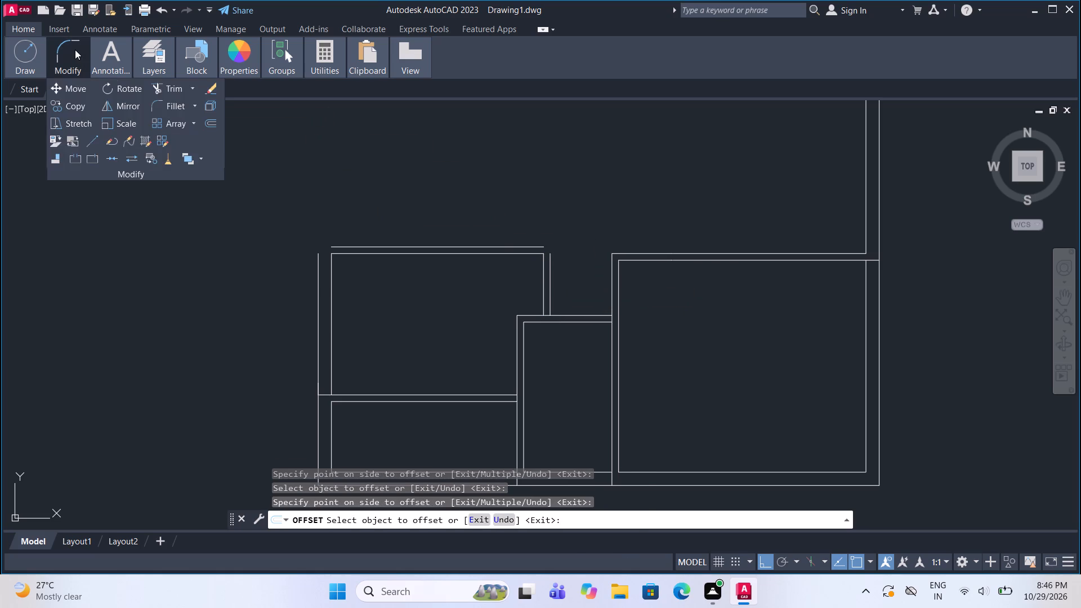
Fillet the outer left wall line with the outer top wall line to close the new room's top-left corner.
click(68, 51)
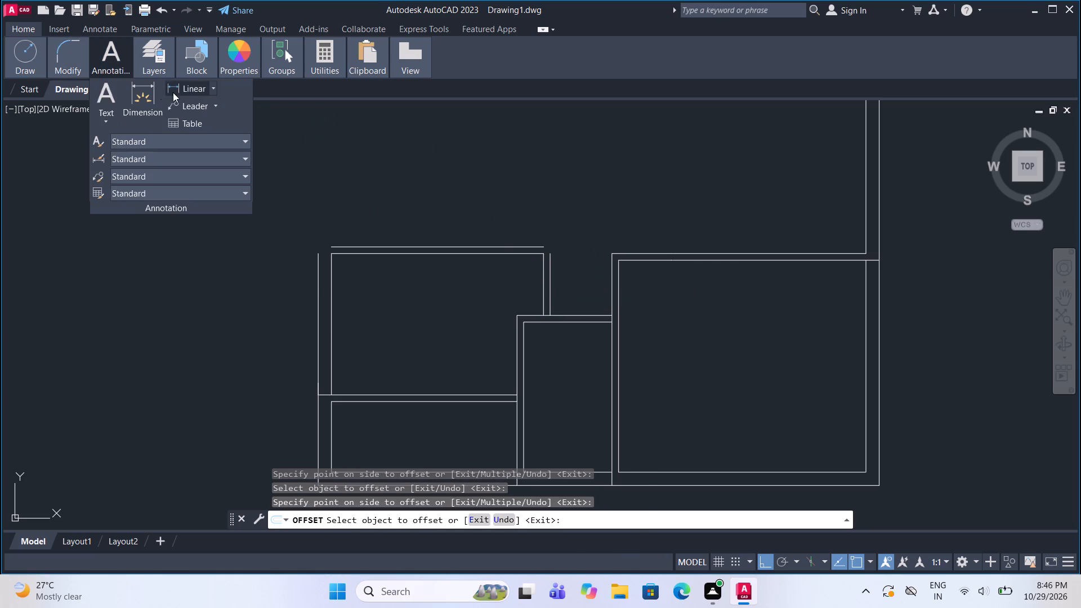
double_click(73, 52)
click(172, 101)
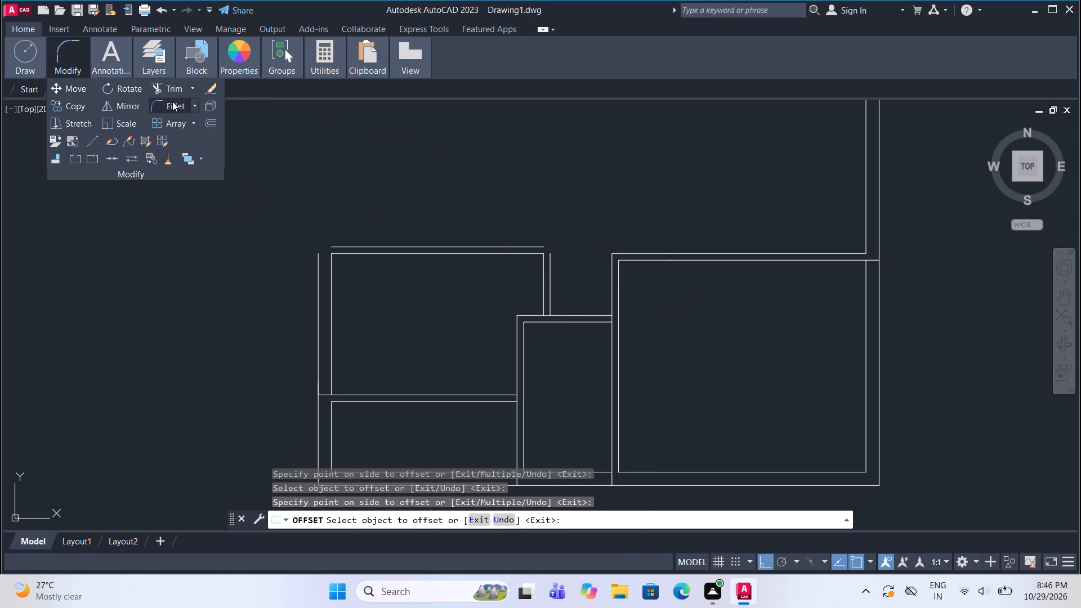
triple_click(315, 294)
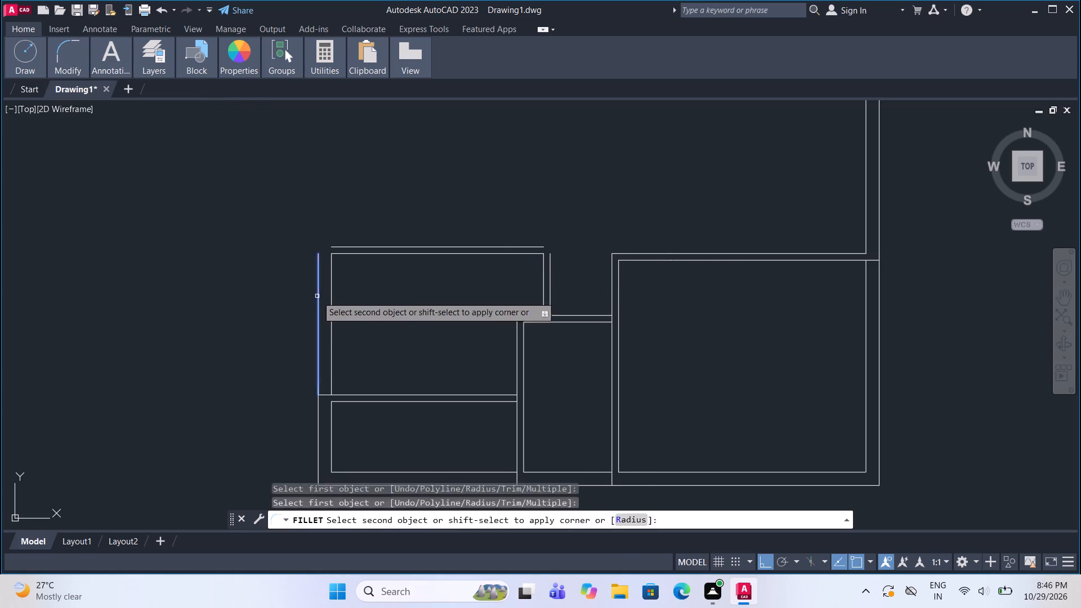
click(343, 249)
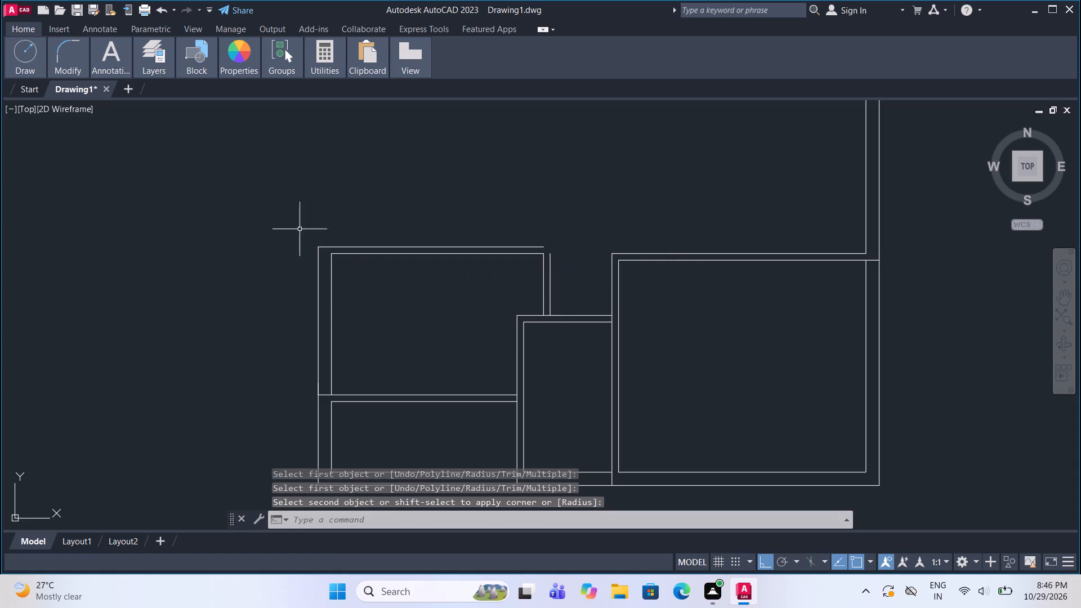
Fillet the outer top wall line with the outer short right wall line to close the new room's top-right corner.
click(72, 56)
click(65, 43)
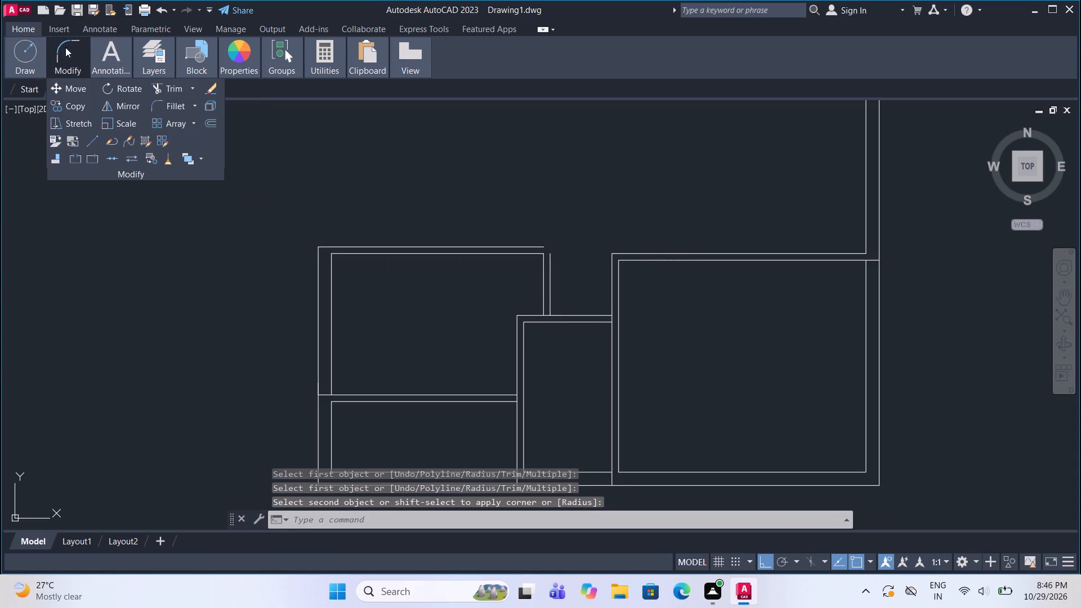
click(174, 104)
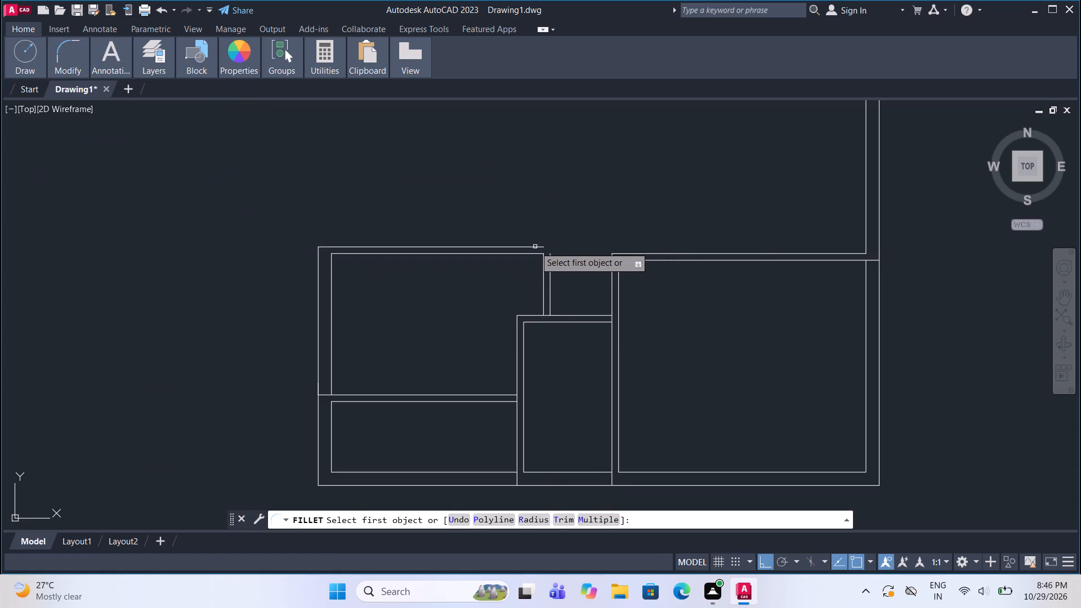
click(535, 247)
click(548, 265)
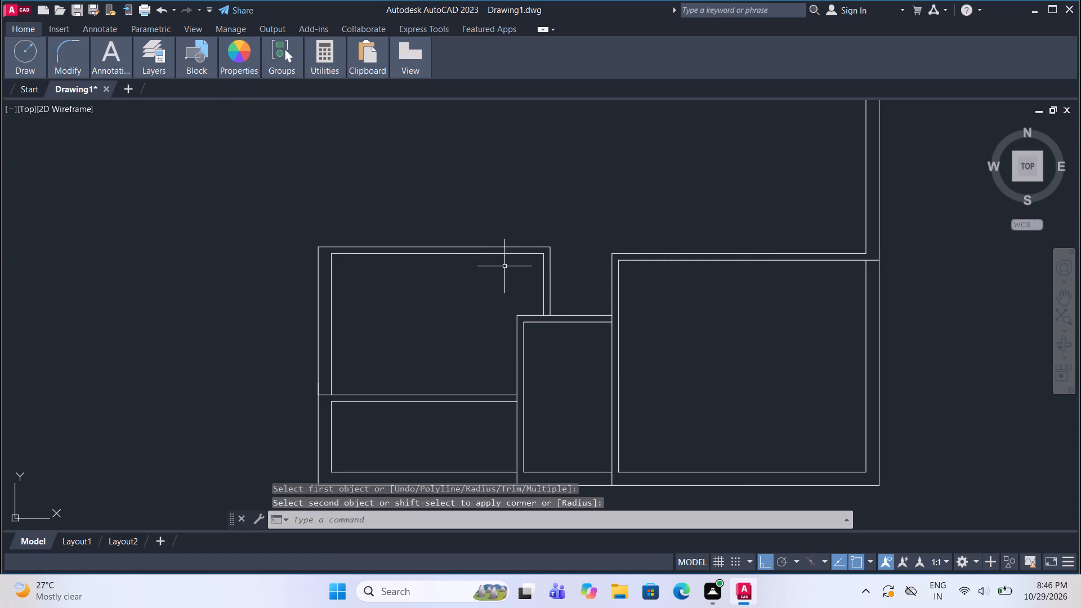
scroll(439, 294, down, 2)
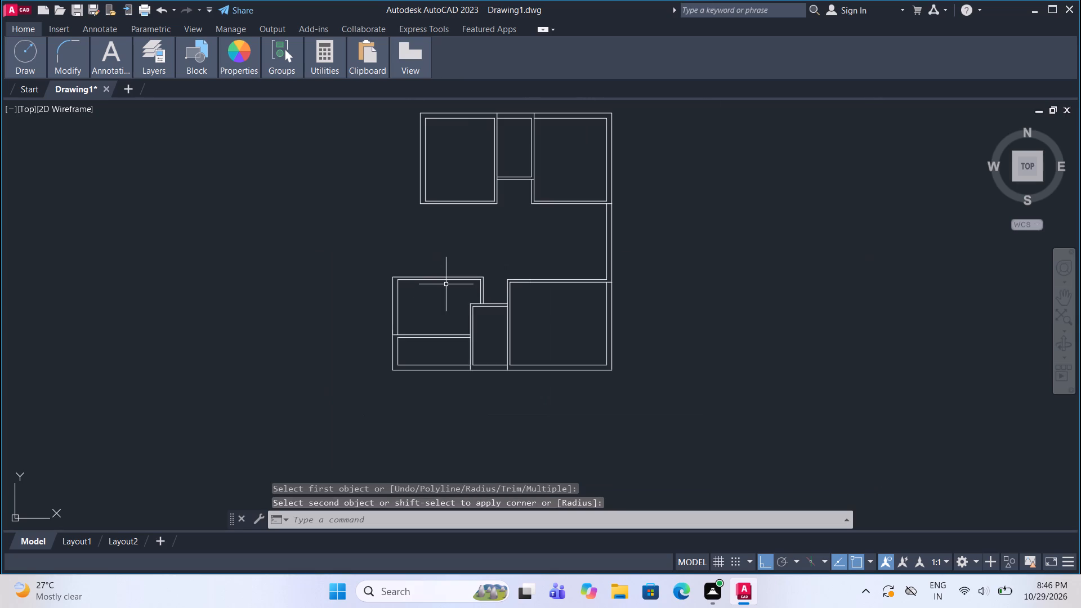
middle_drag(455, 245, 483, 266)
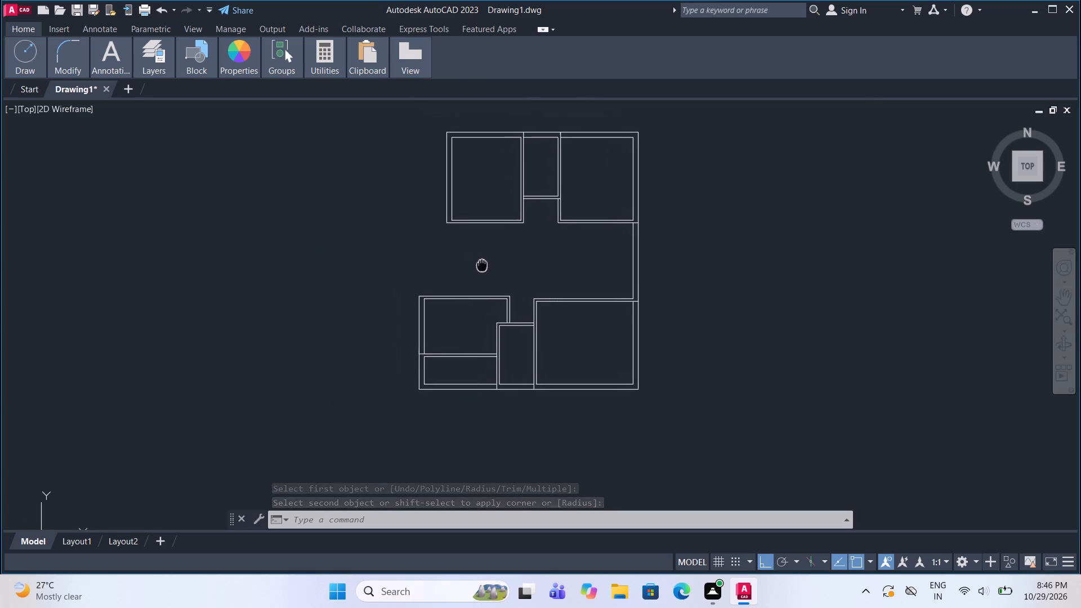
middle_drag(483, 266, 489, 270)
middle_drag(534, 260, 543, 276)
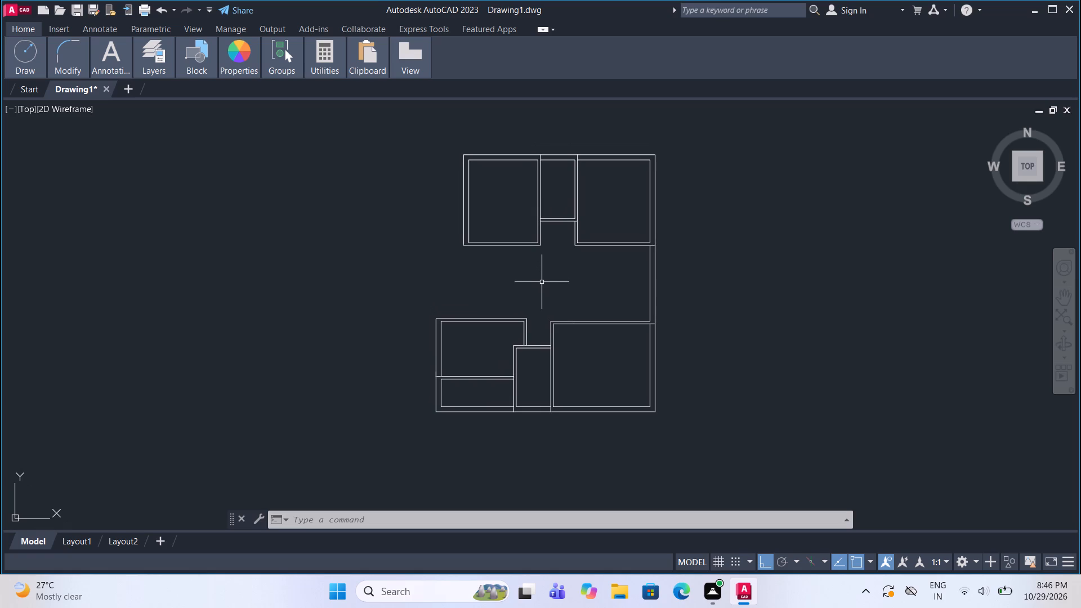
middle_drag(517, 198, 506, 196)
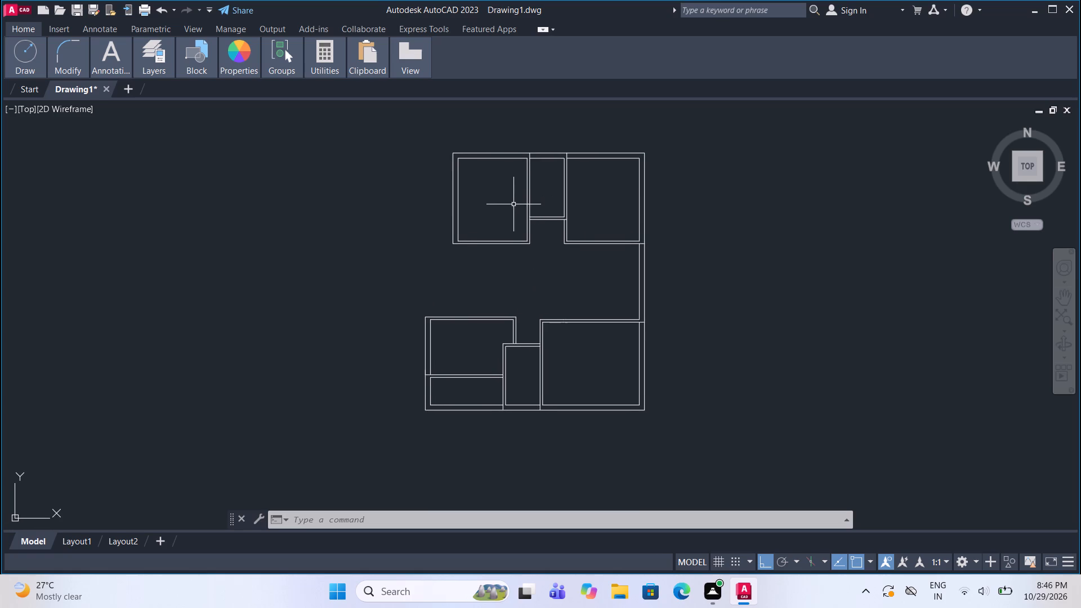
Measure the inner width of the upper-left room along its bottom wall with the Dimension tool.
middle_drag(461, 262, 441, 280)
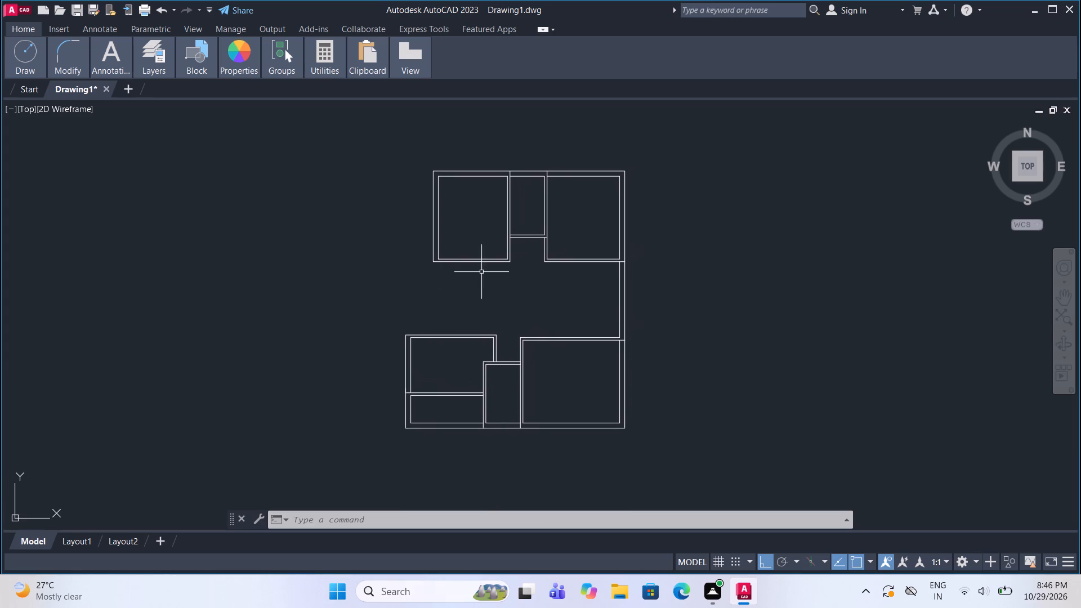
scroll(481, 272, up, 1)
middle_drag(481, 272, 458, 301)
middle_drag(440, 265, 403, 281)
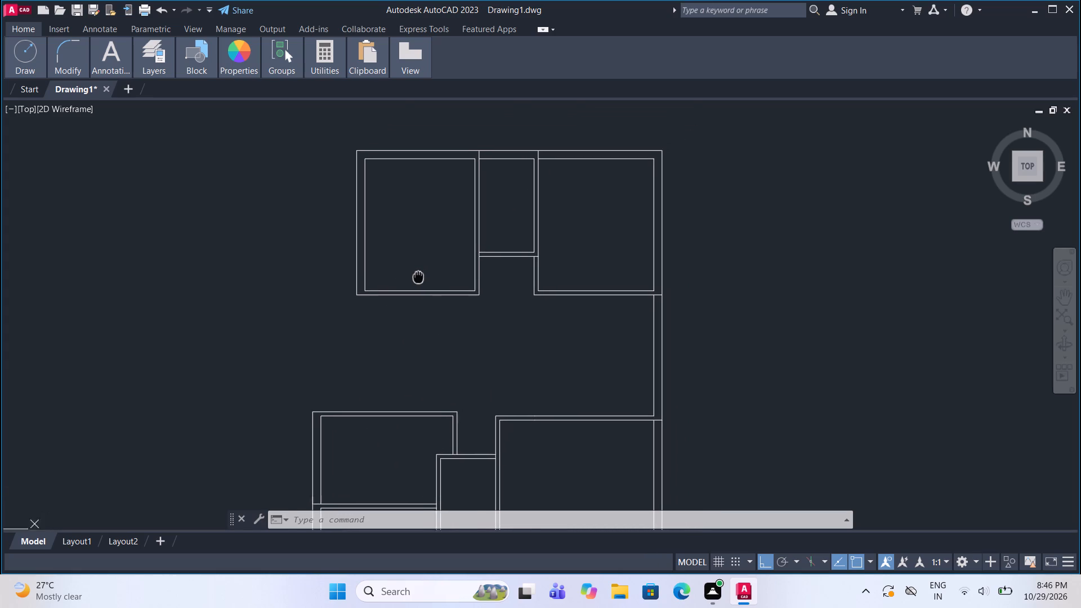
middle_drag(403, 281, 402, 281)
scroll(456, 141, up, 1)
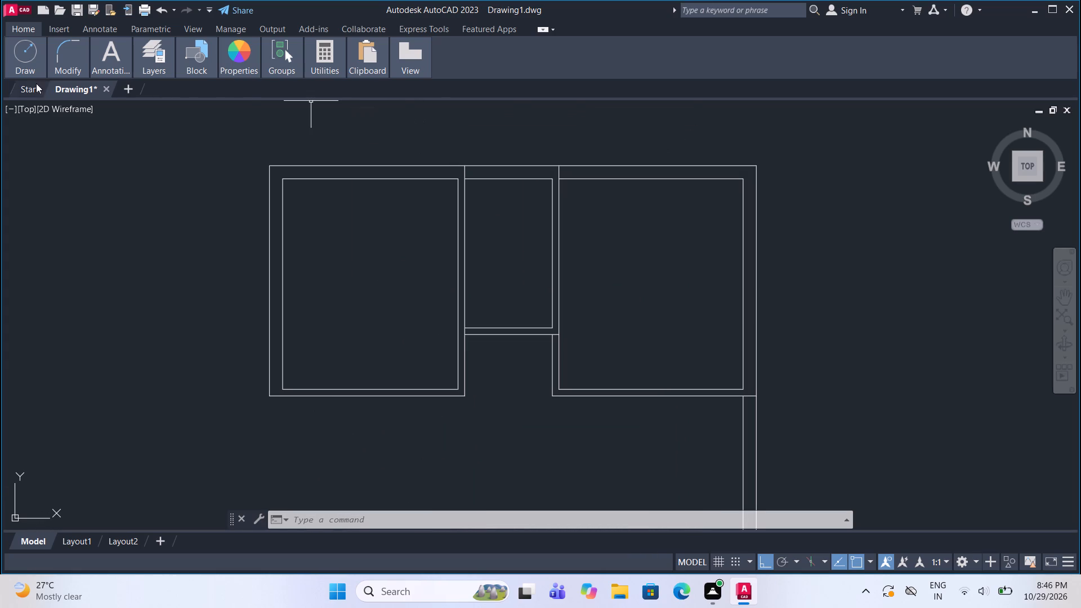
click(139, 93)
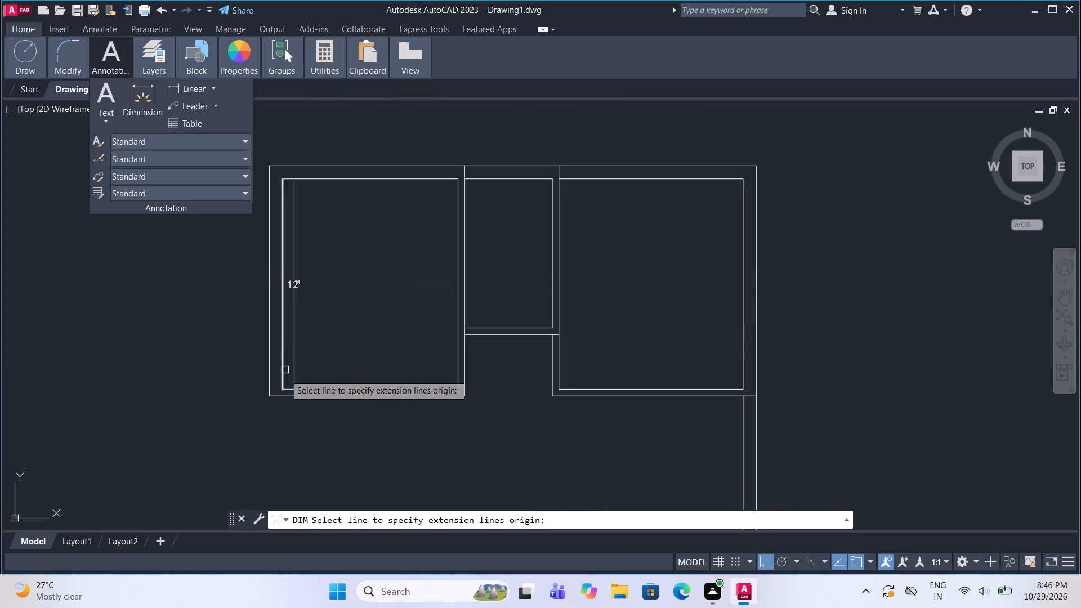
click(281, 390)
scroll(460, 414, up, 2)
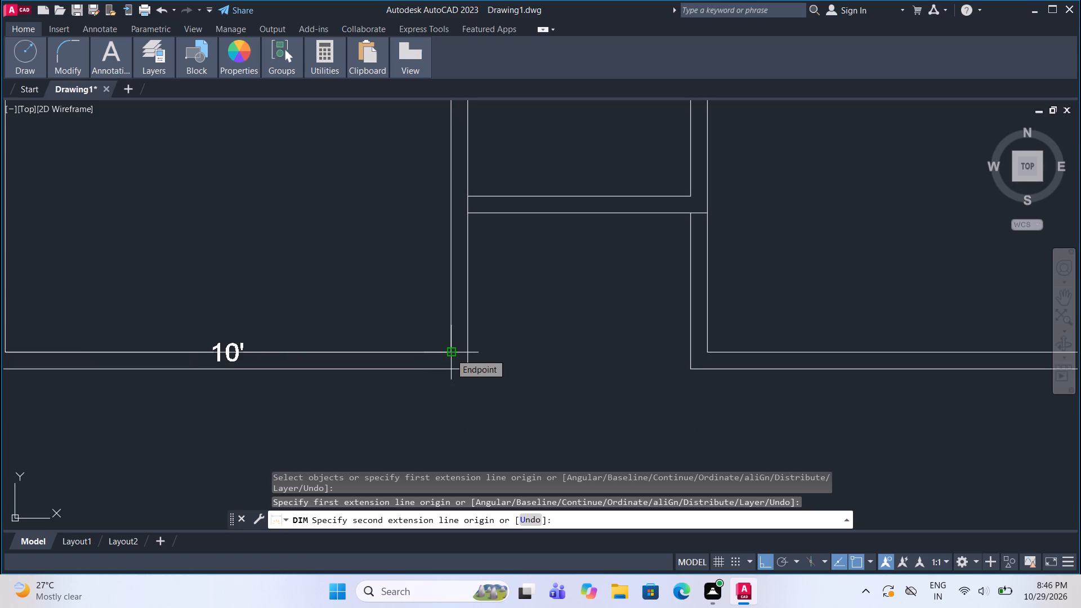
scroll(450, 354, down, 2)
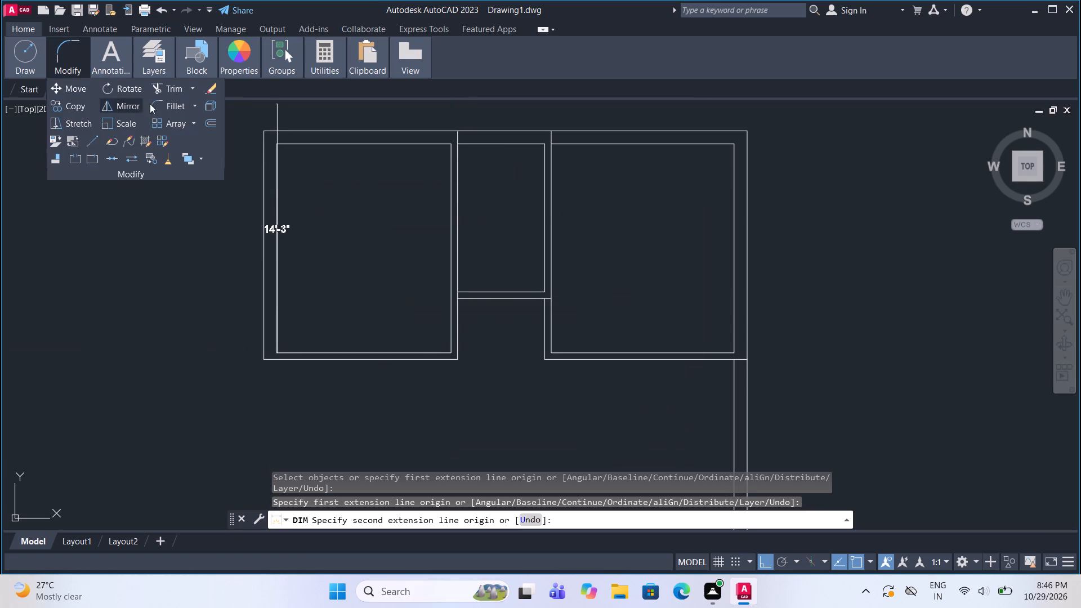
Measure the inner width of the new lower-left room along its top wall with the Dimension tool.
click(115, 54)
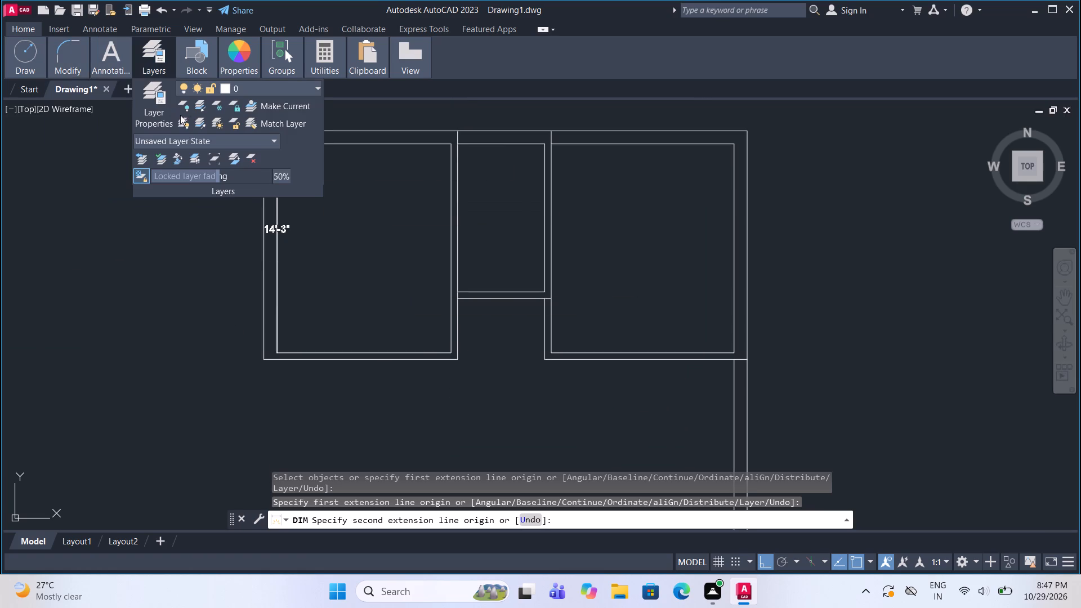
click(112, 56)
click(147, 100)
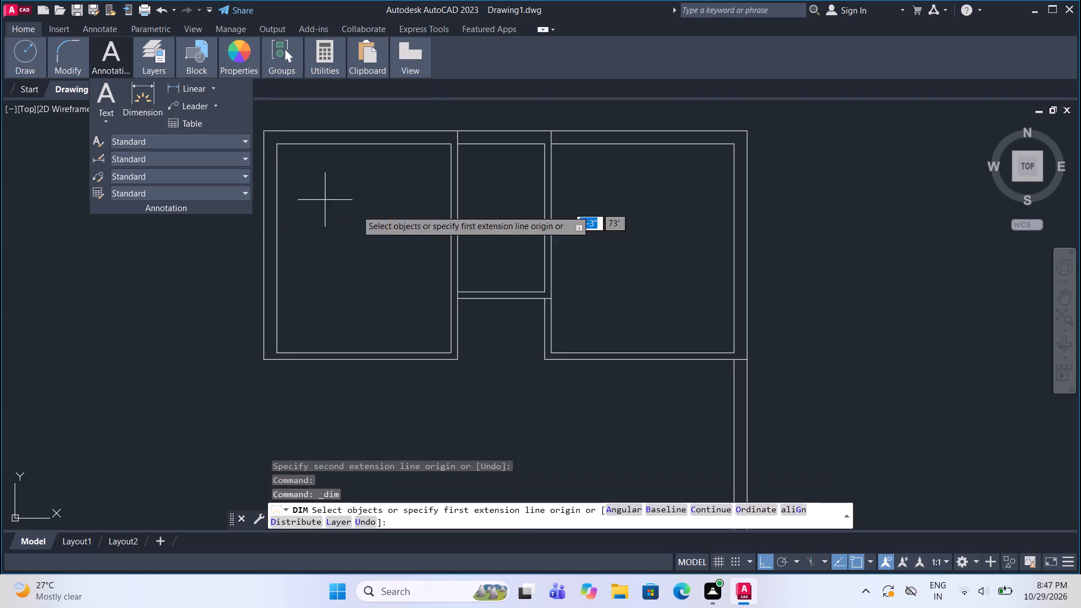
scroll(475, 208, down, 2)
middle_drag(476, 327, 483, 284)
scroll(373, 327, up, 1)
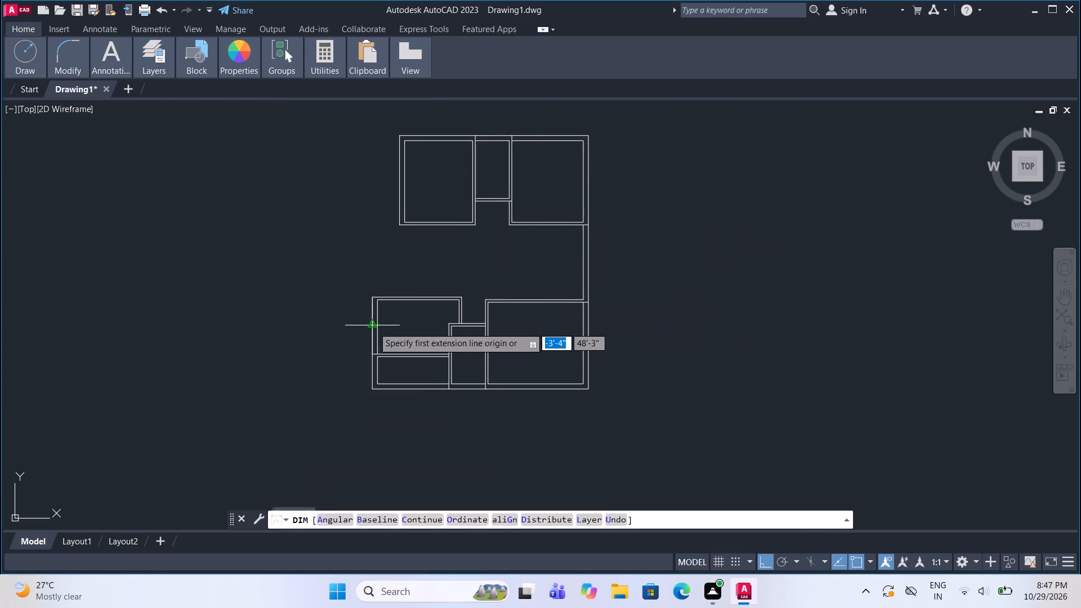
scroll(373, 327, up, 2)
click(383, 223)
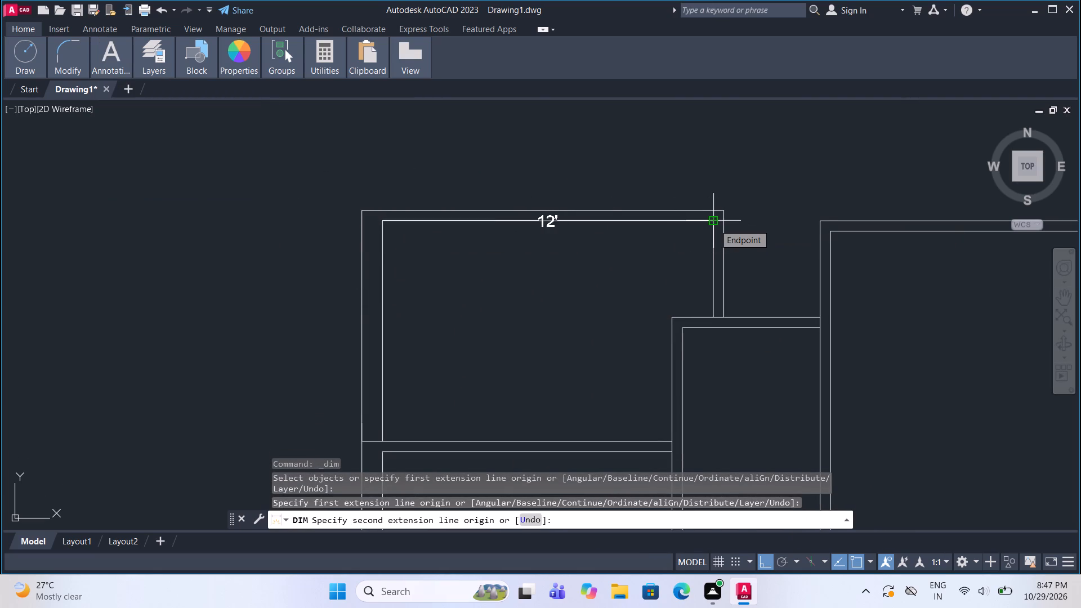
middle_drag(712, 224, 586, 238)
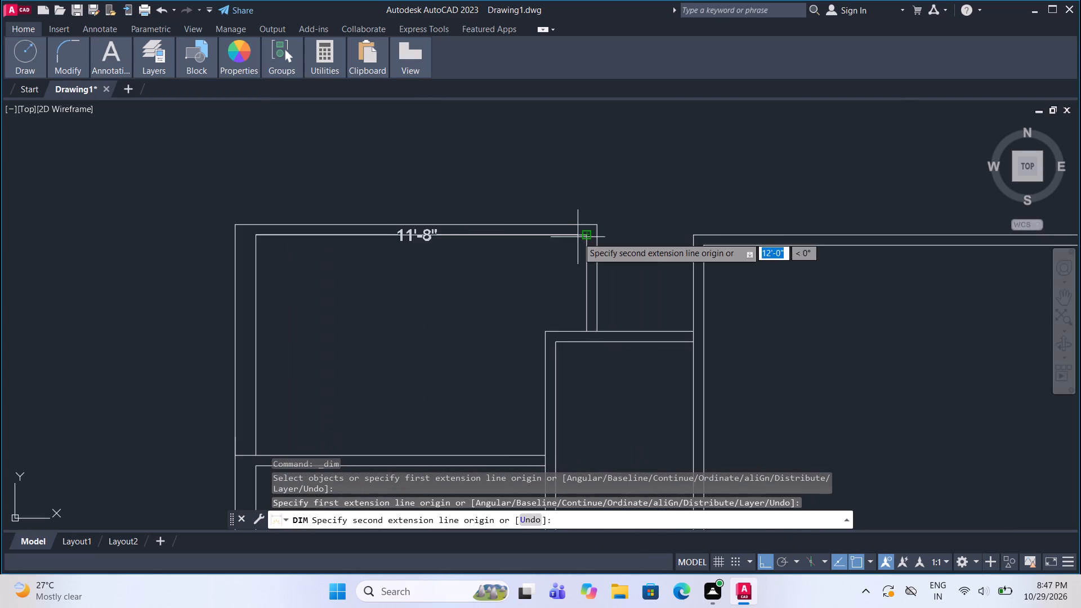
scroll(513, 239, down, 1)
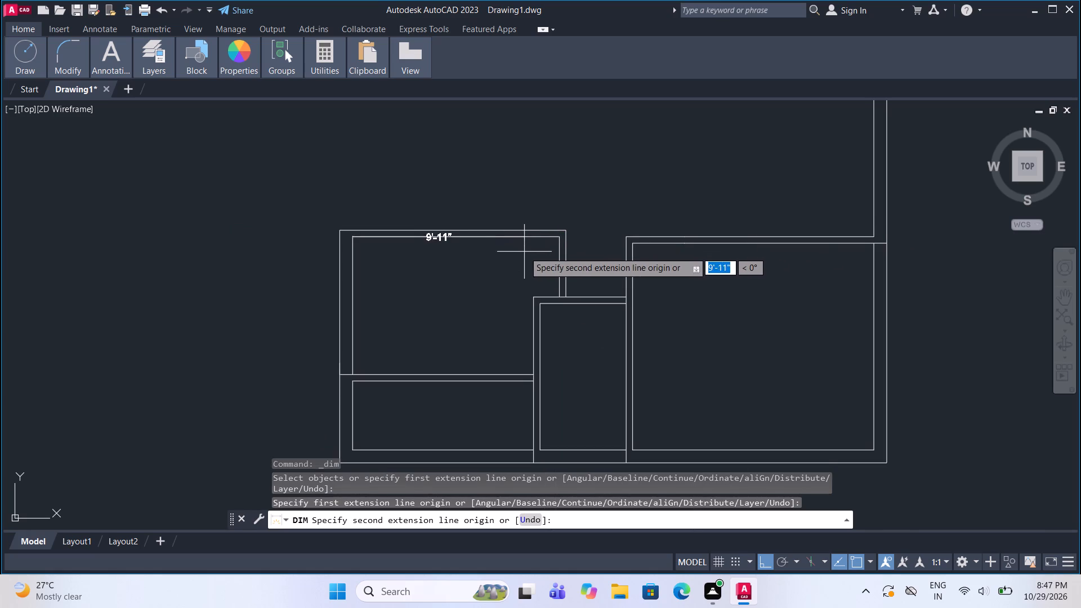
key(Escape)
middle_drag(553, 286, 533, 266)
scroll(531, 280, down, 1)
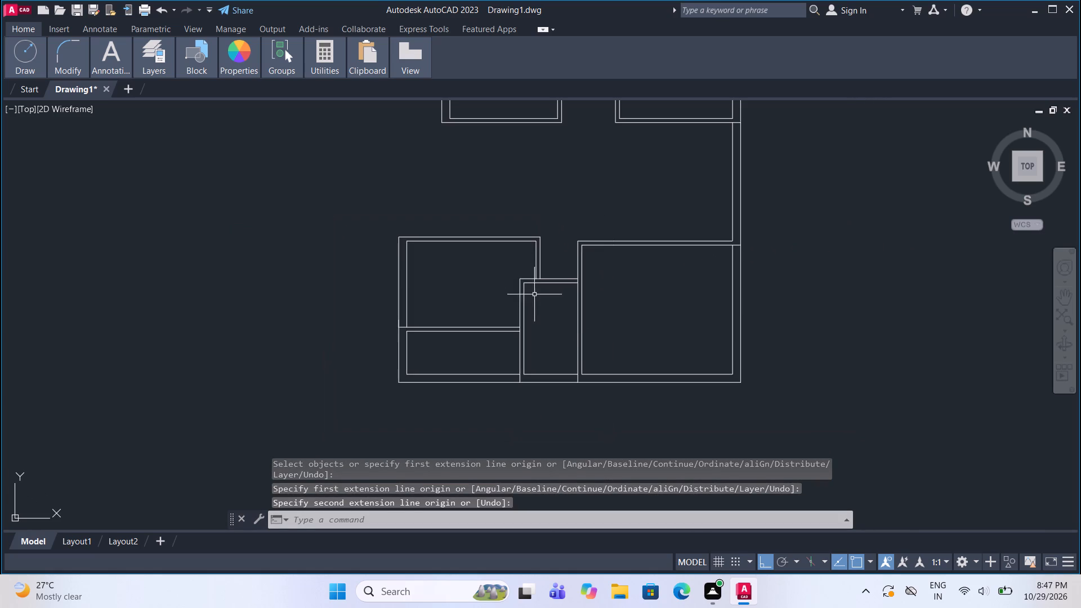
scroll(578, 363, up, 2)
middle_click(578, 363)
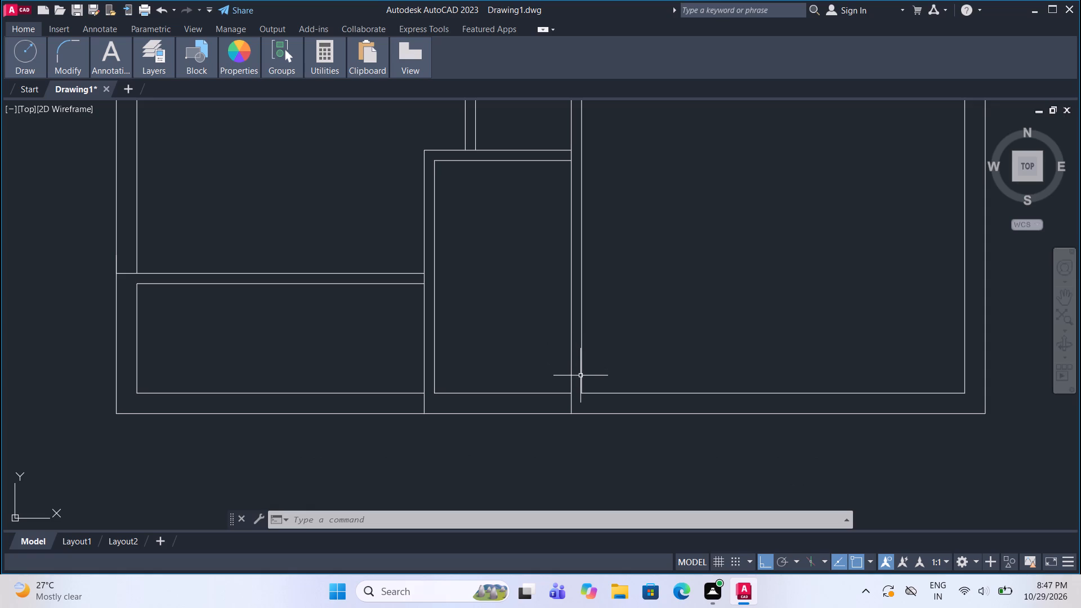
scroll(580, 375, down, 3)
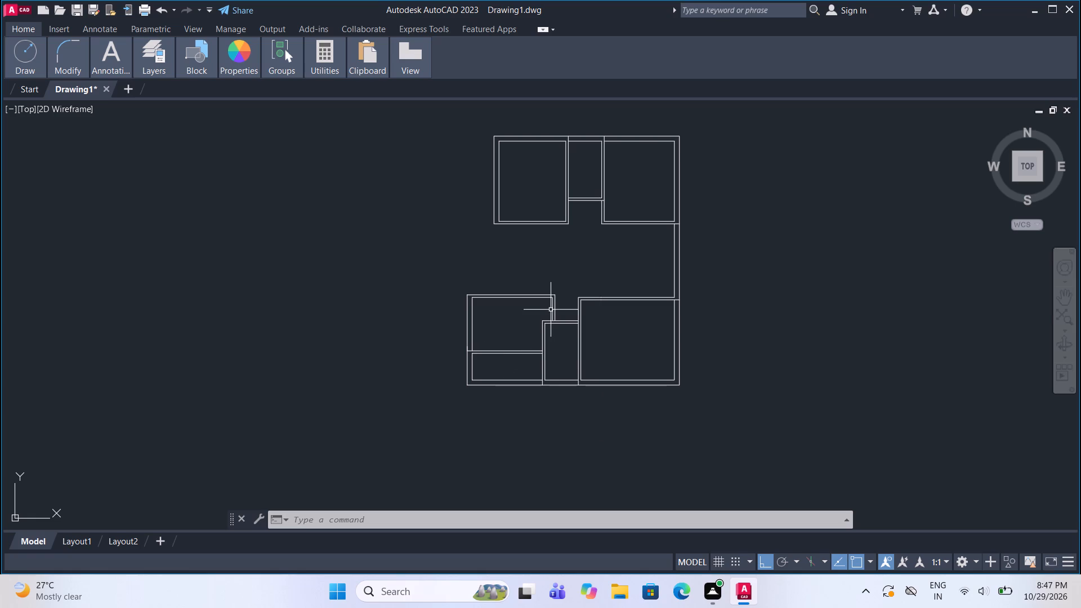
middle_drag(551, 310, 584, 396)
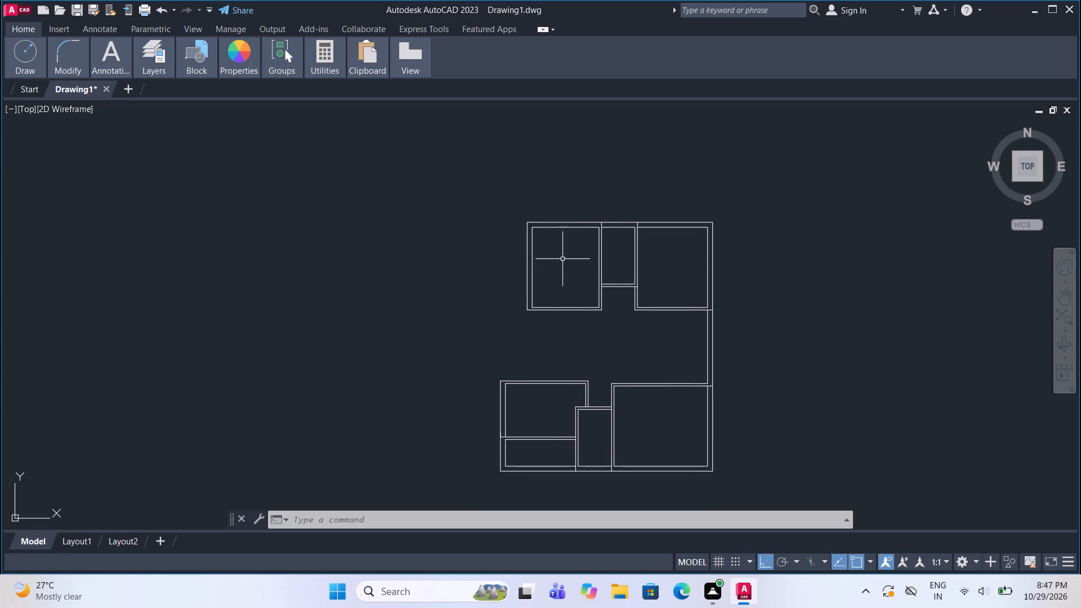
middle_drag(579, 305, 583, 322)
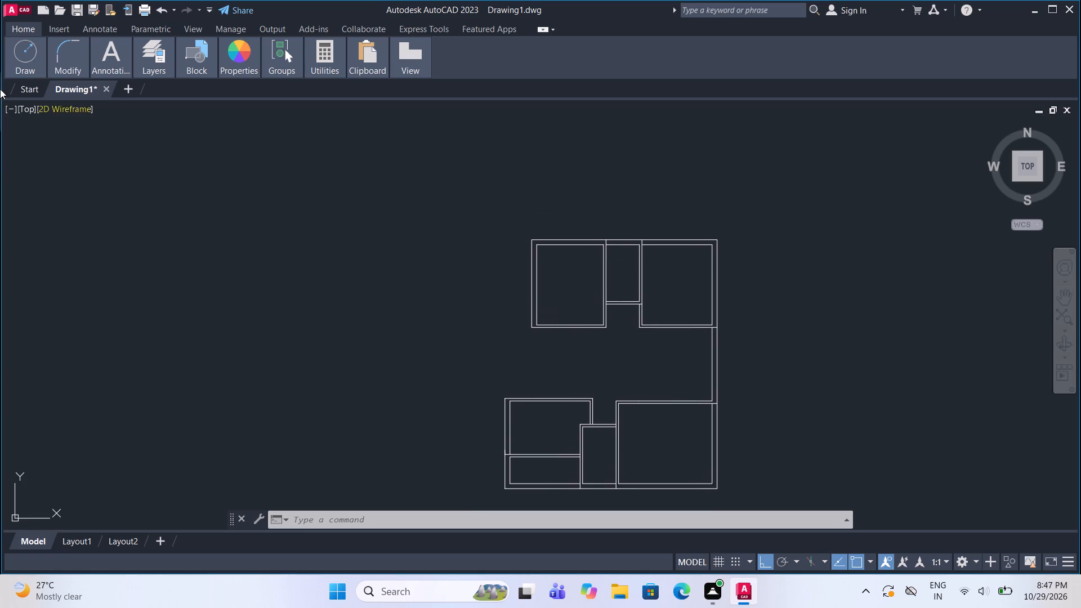
Draw a vertical line about 10'3" long upward from the outer top wall line of the lower-left room.
click(24, 95)
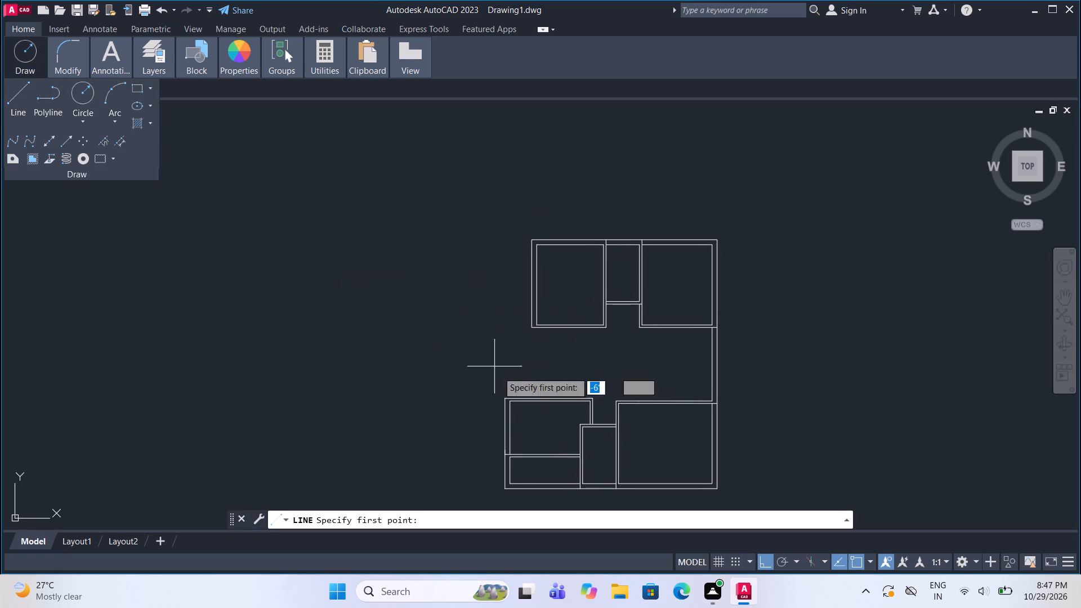
scroll(523, 413, up, 2)
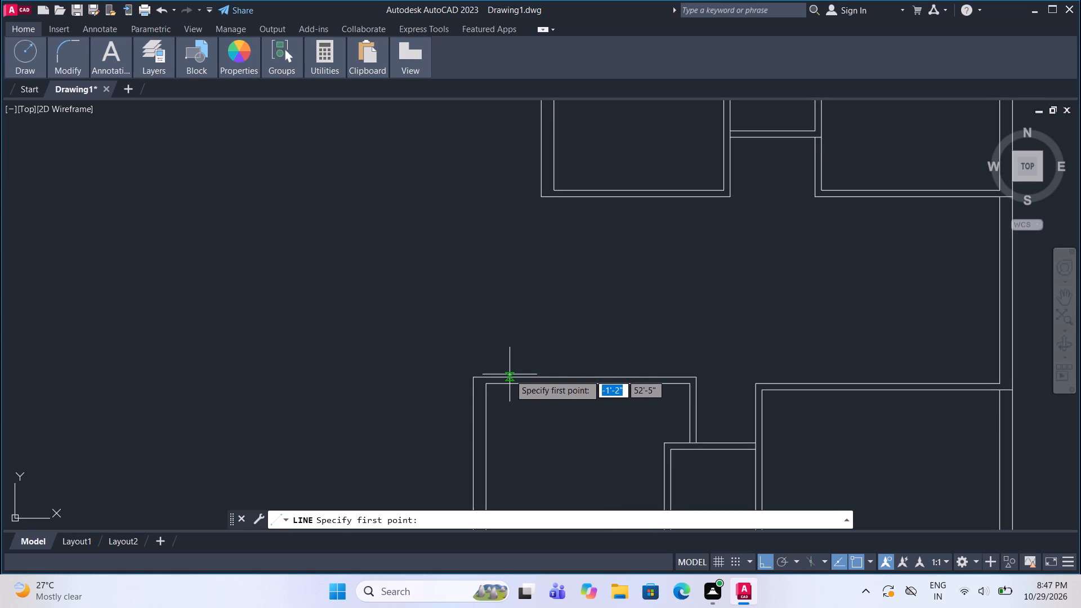
click(510, 374)
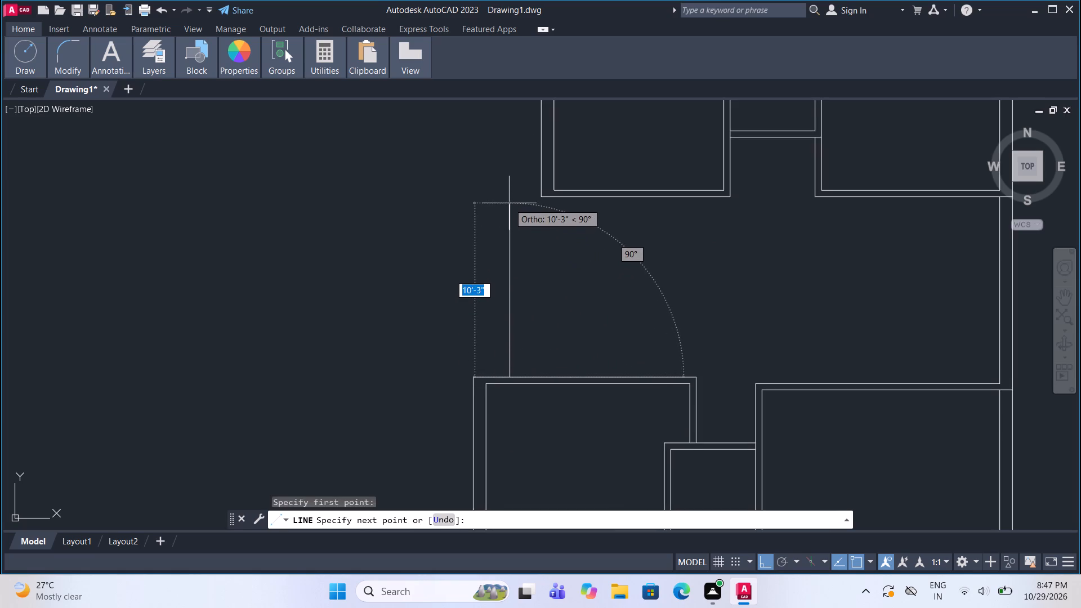
click(509, 203)
middle_drag(509, 203, 522, 266)
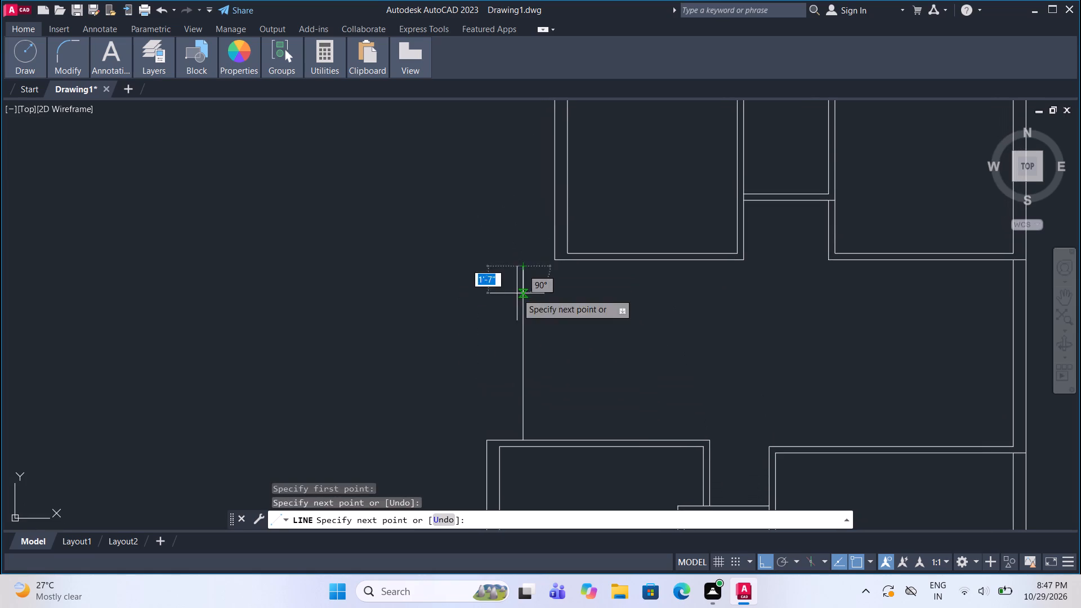
key(Escape)
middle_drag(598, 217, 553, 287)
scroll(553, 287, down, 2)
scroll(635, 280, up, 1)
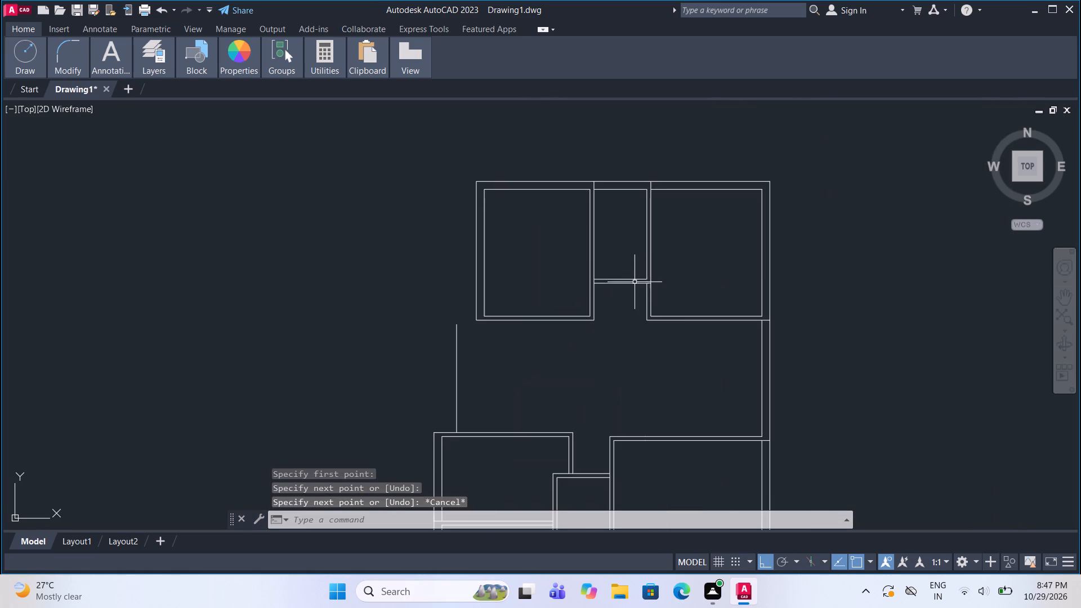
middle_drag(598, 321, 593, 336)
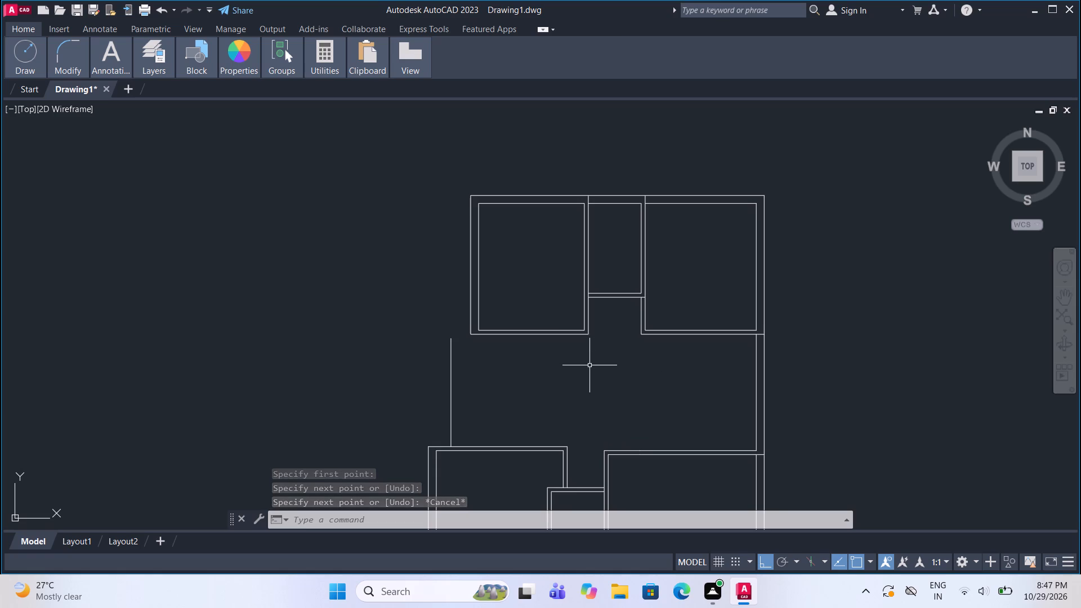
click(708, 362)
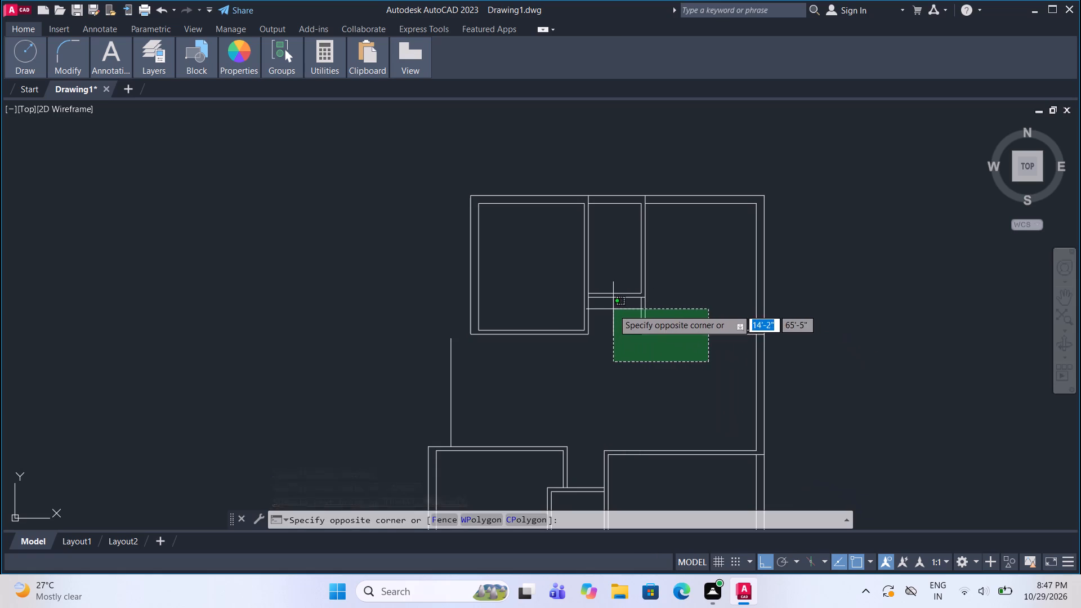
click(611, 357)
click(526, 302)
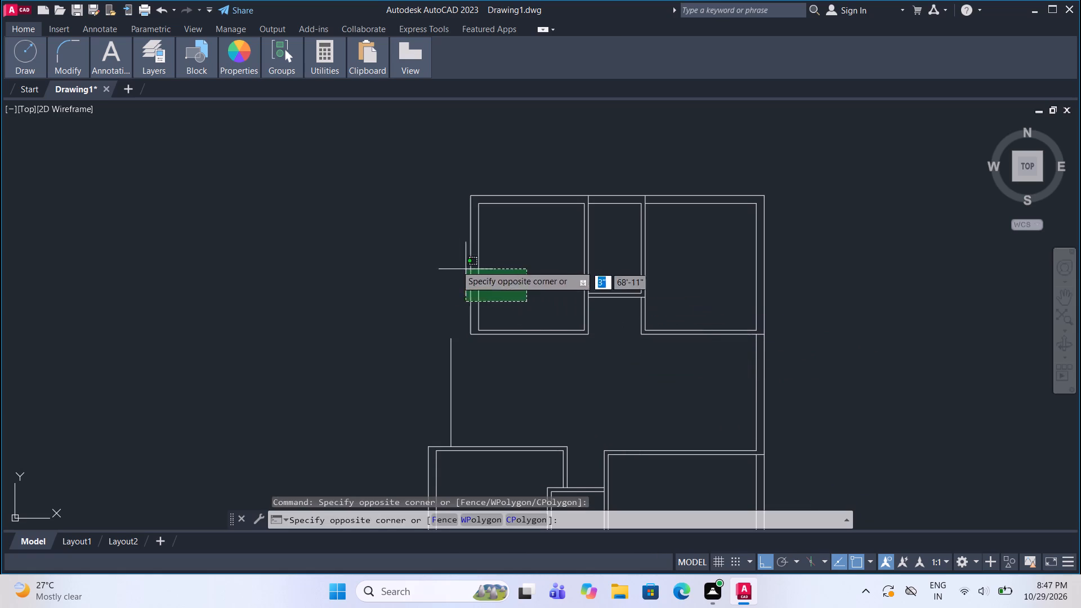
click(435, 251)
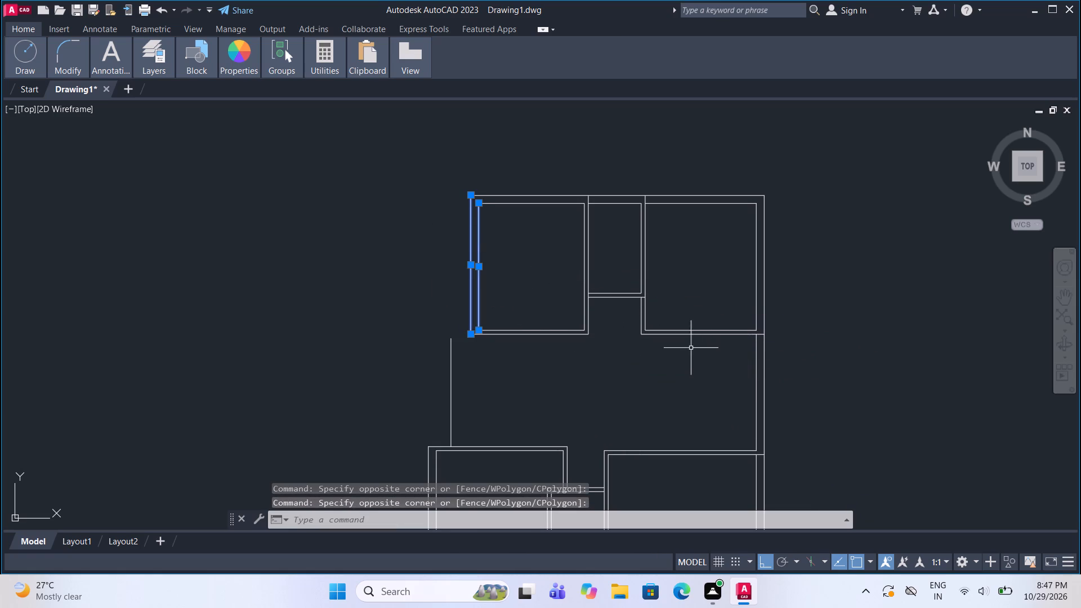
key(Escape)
Erase the upper rooms' left wall, bottom walls and dividing walls, keeping the outer top and right walls.
click(695, 360)
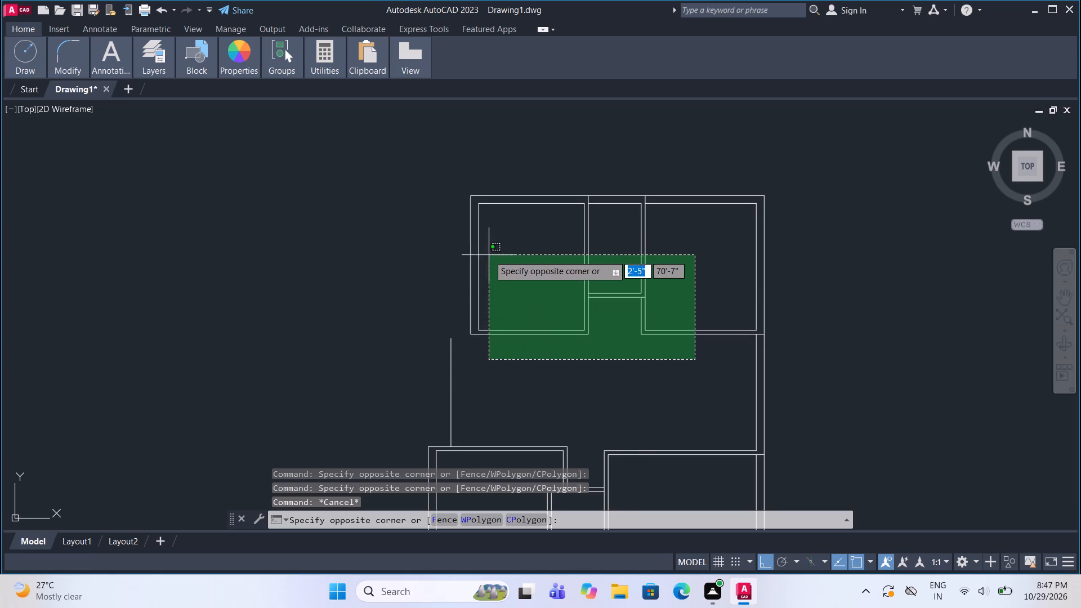
click(471, 251)
key(Delete)
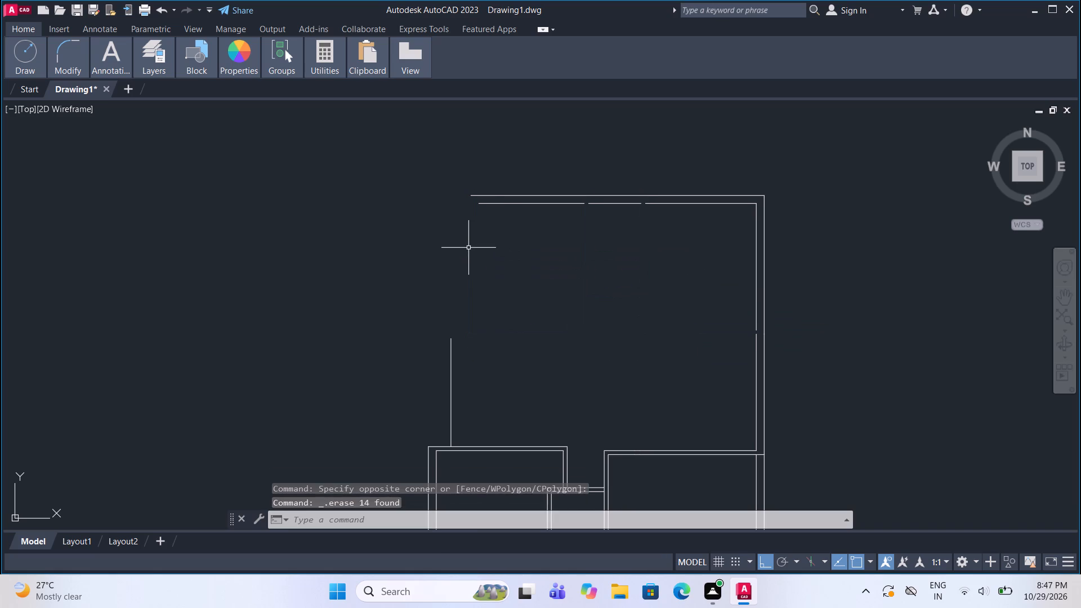
Draw a line up the inner right wall to the inner top-right corner, continuing left along the inner top wall line.
click(27, 53)
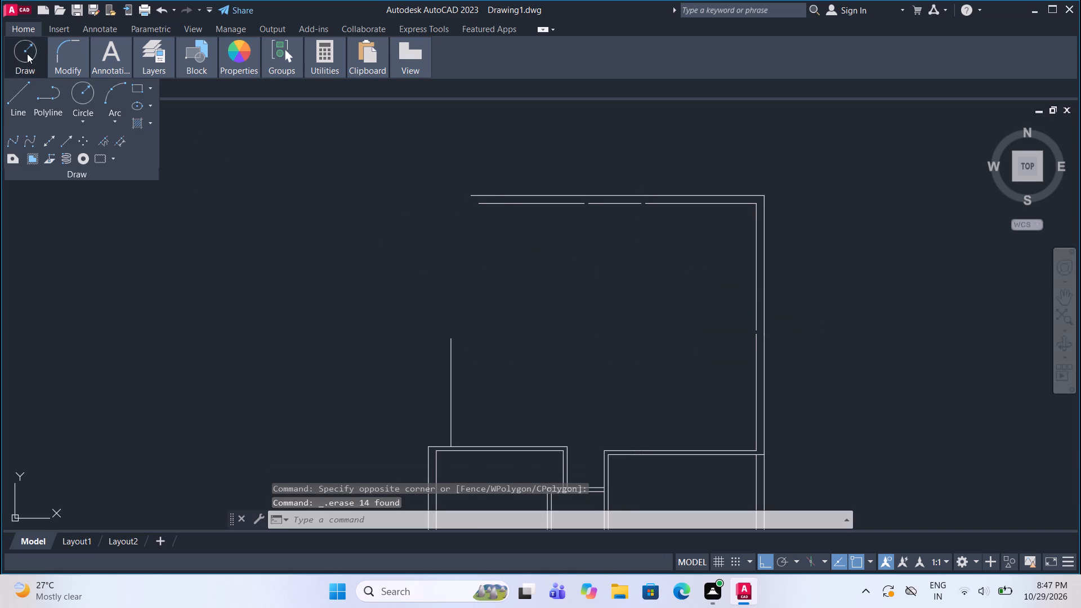
click(22, 98)
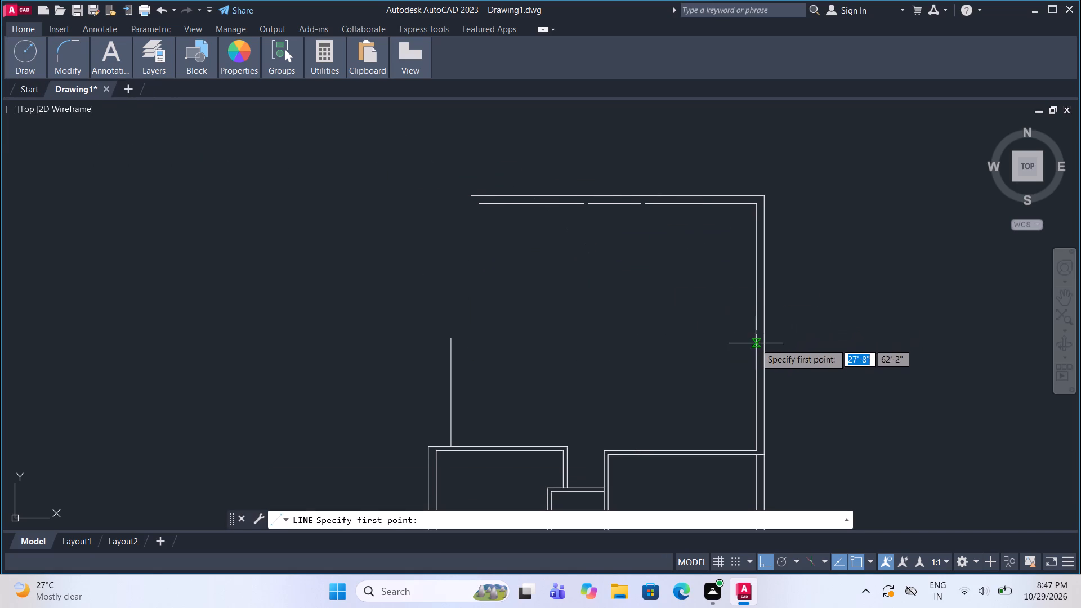
click(756, 343)
click(757, 204)
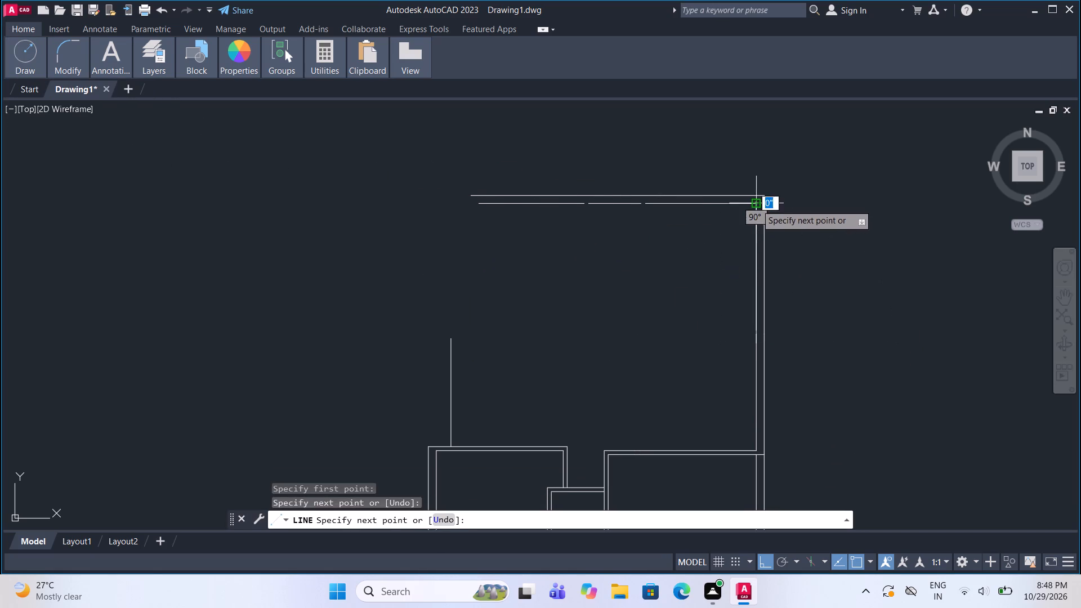
double_click(579, 203)
key(Escape)
Fillet the lower-left room's inner left wall line with the inner top wall line to form the plan's inner top-left corner.
scroll(558, 199, down, 2)
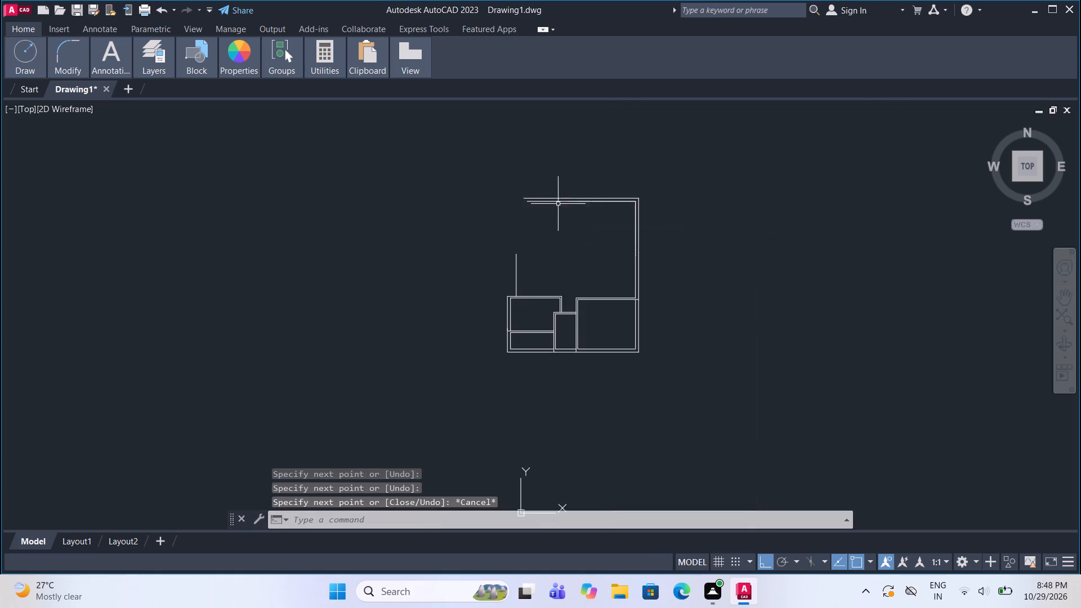
scroll(561, 230, up, 2)
middle_drag(561, 230, 545, 230)
click(68, 55)
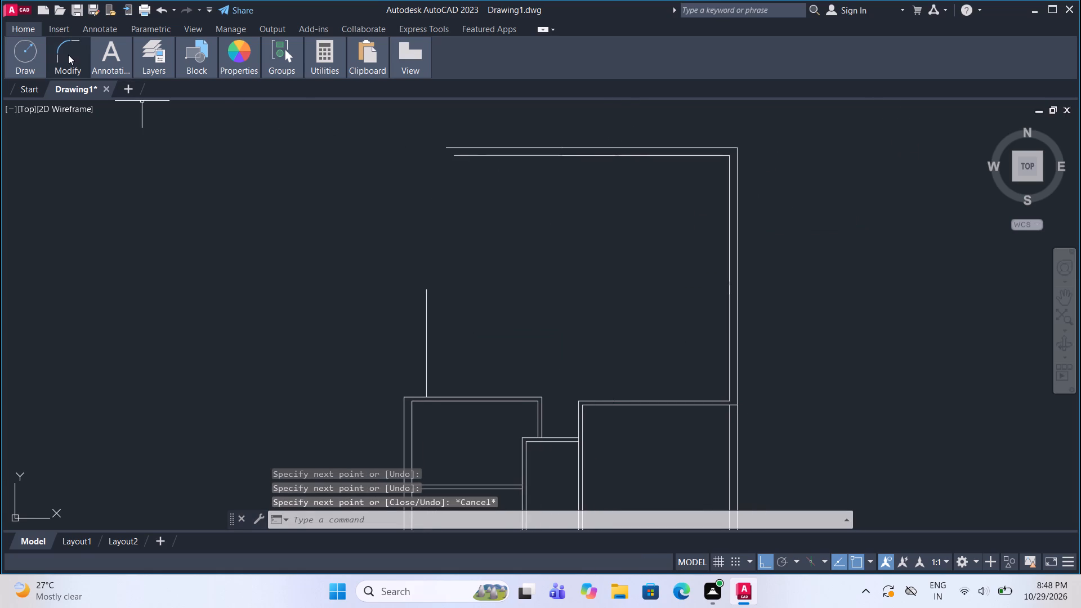
click(173, 105)
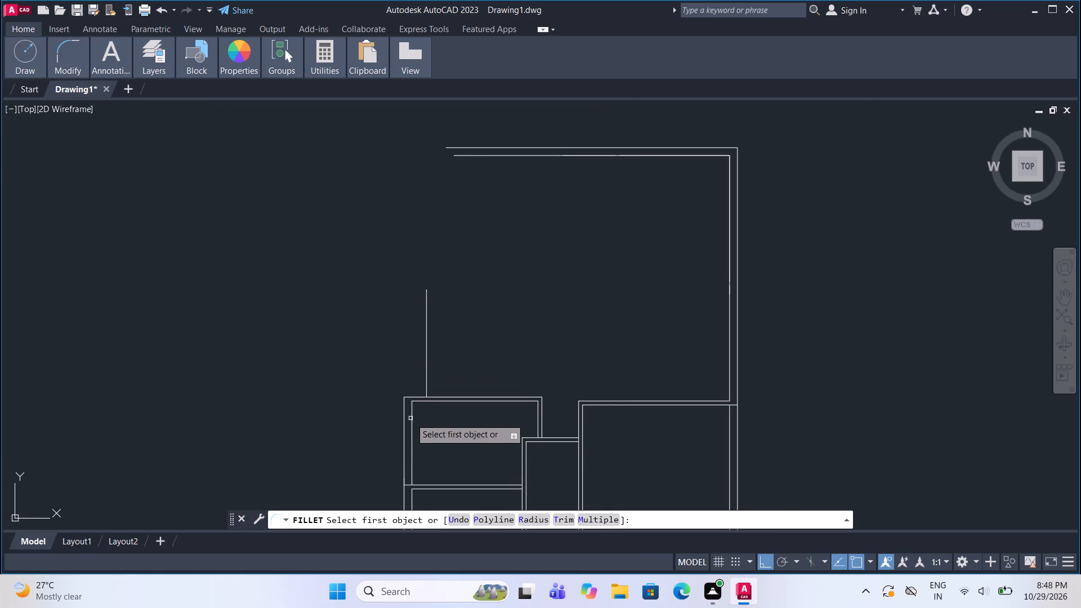
click(410, 418)
click(467, 155)
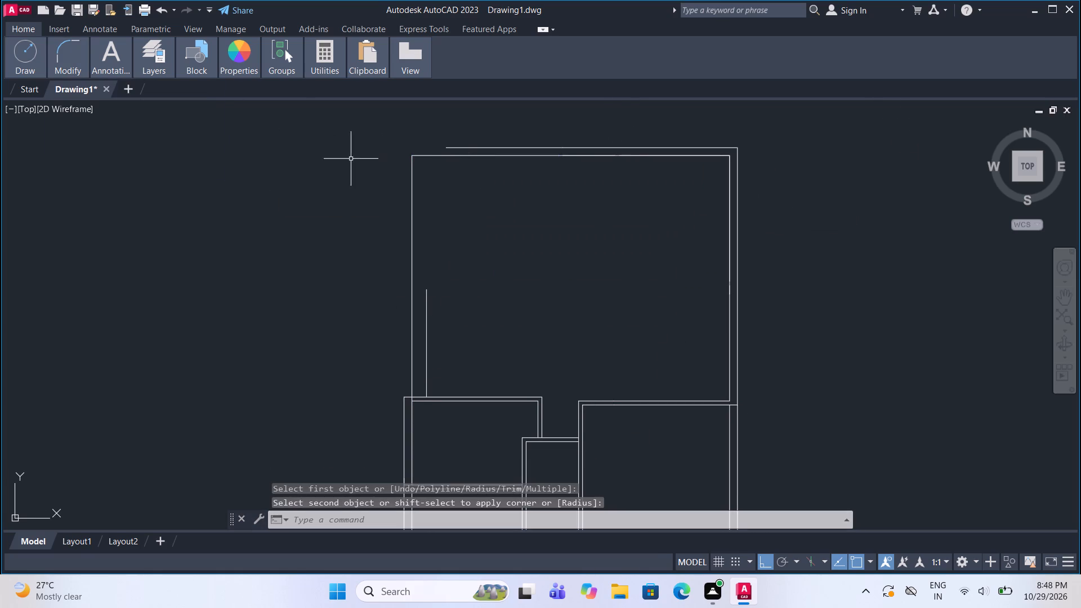
Fillet the lower-left room's outer left wall line with the outer top wall line to form the plan's outer top-left corner.
click(74, 56)
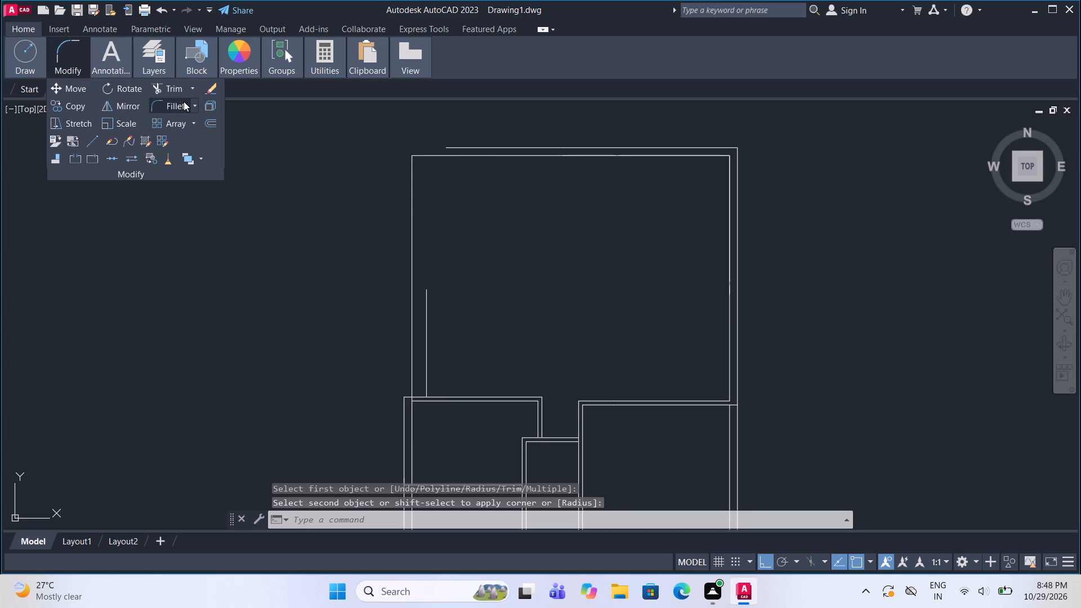
click(184, 101)
click(404, 410)
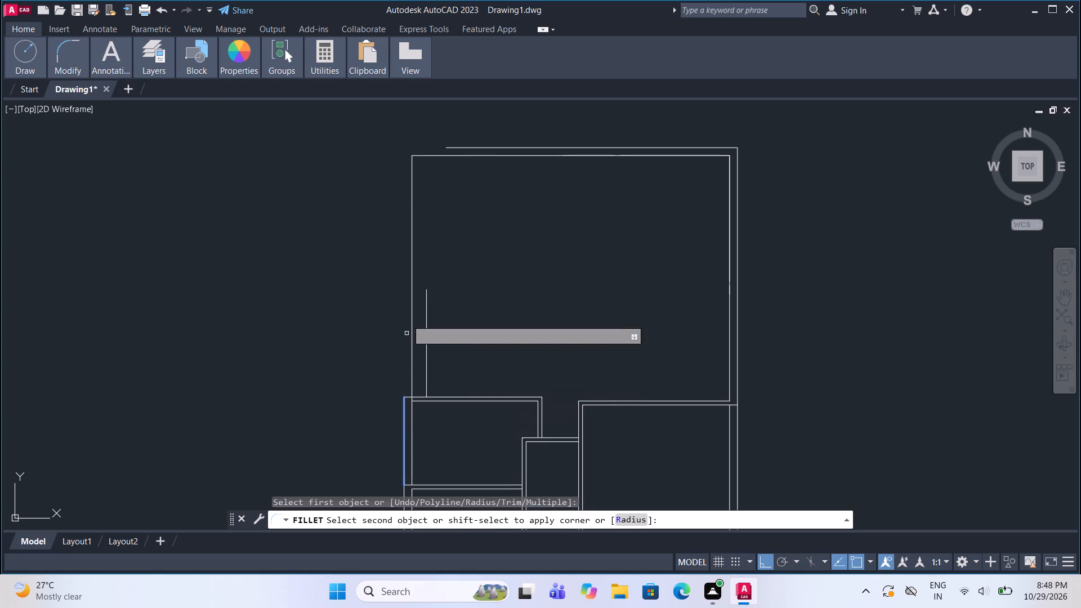
click(456, 146)
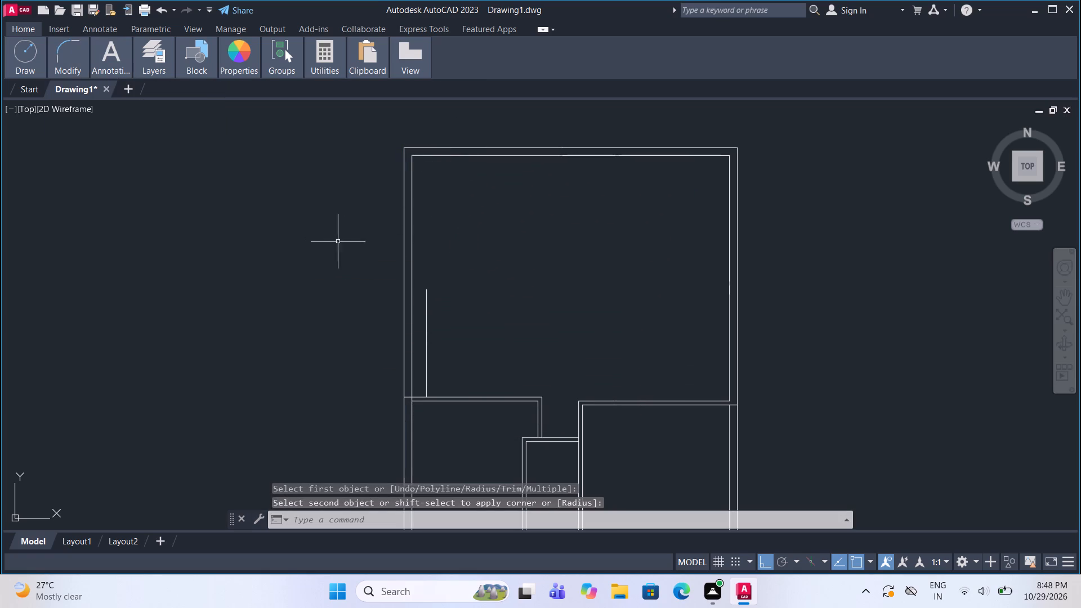
Erase the stray vertical line above the lower-left room, just inside the left wall.
click(425, 372)
key(Delete)
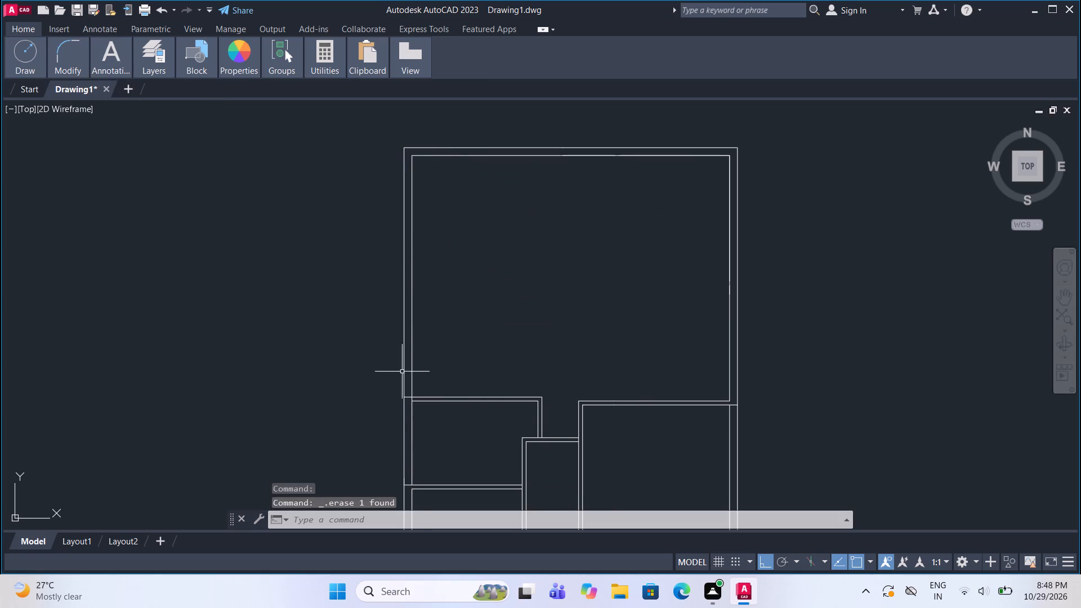
Draw a line from the inner top-left corner 12' down the inner left wall, continuing horizontally across to the inner right wall.
middle_drag(390, 366, 370, 370)
scroll(390, 366, up, 20)
scroll(390, 366, up, 20)
scroll(390, 366, up, 20)
scroll(403, 322, down, 2)
scroll(408, 267, down, 15)
scroll(409, 275, down, 13)
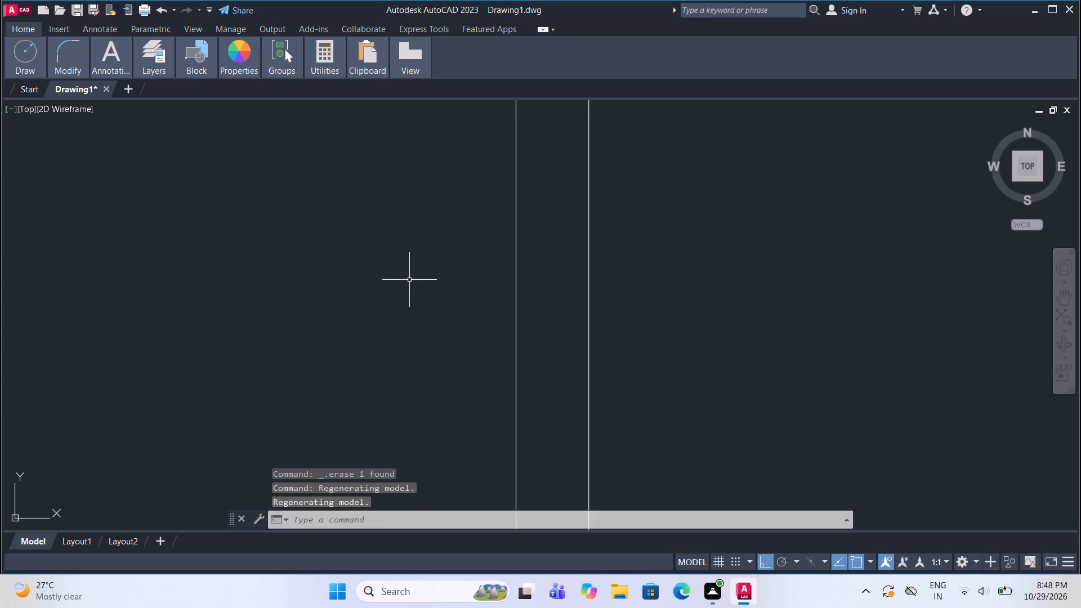
scroll(409, 280, down, 7)
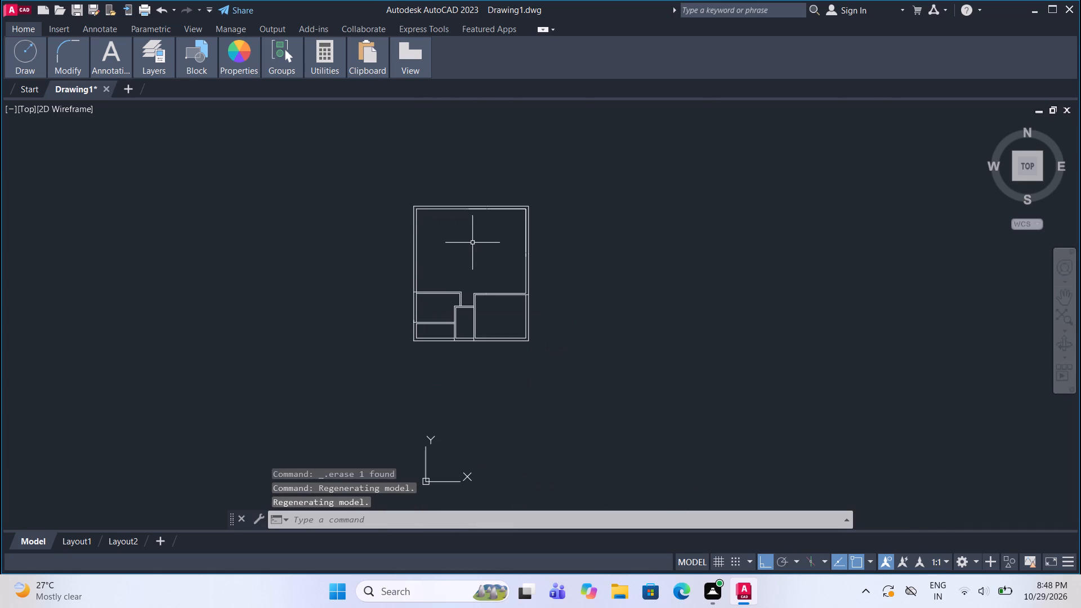
scroll(493, 254, up, 1)
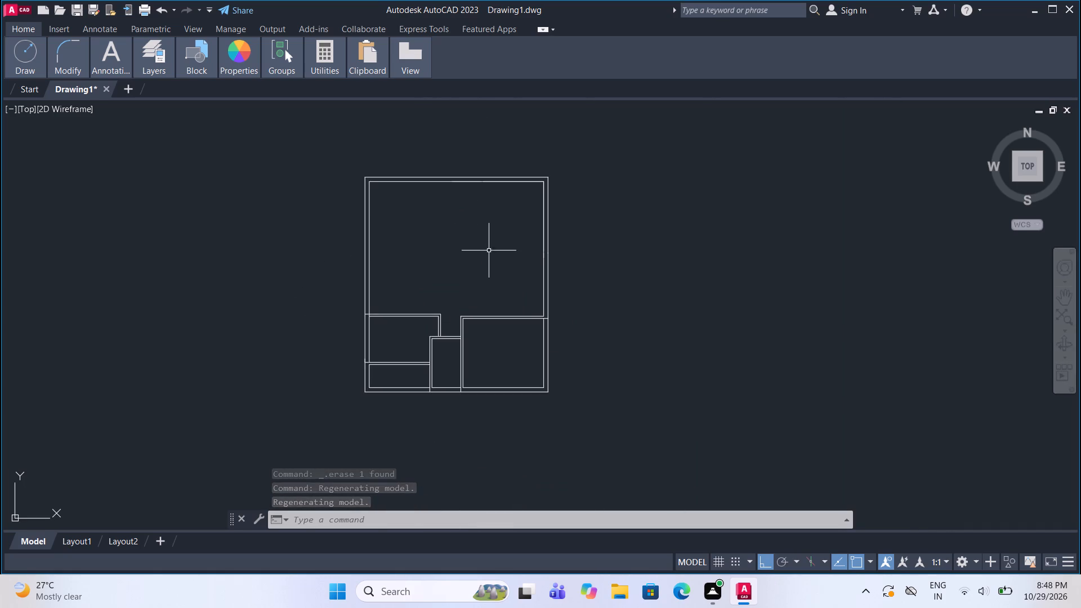
click(20, 56)
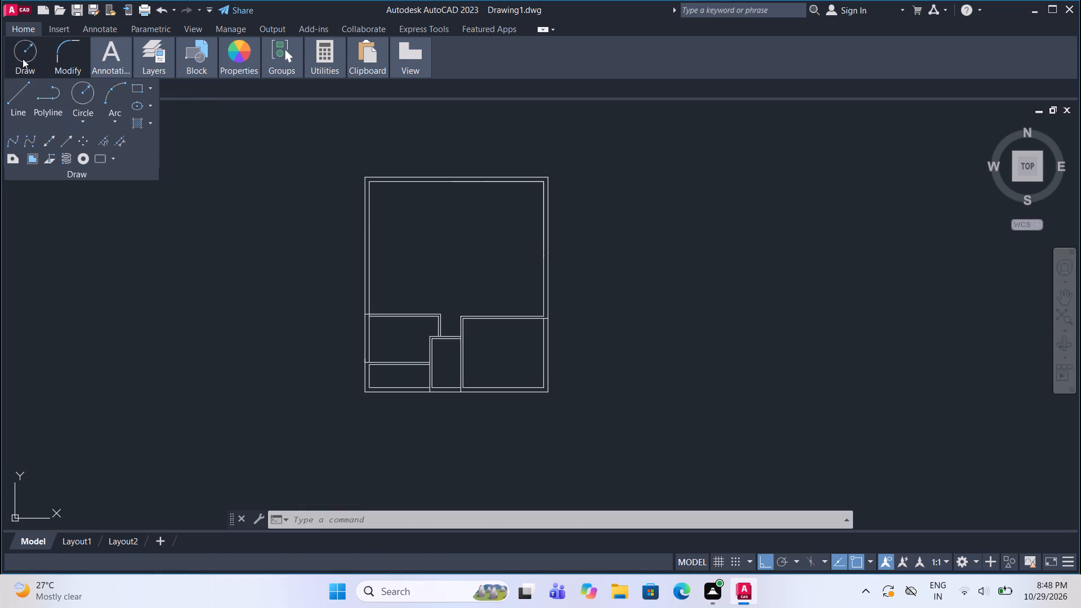
click(15, 92)
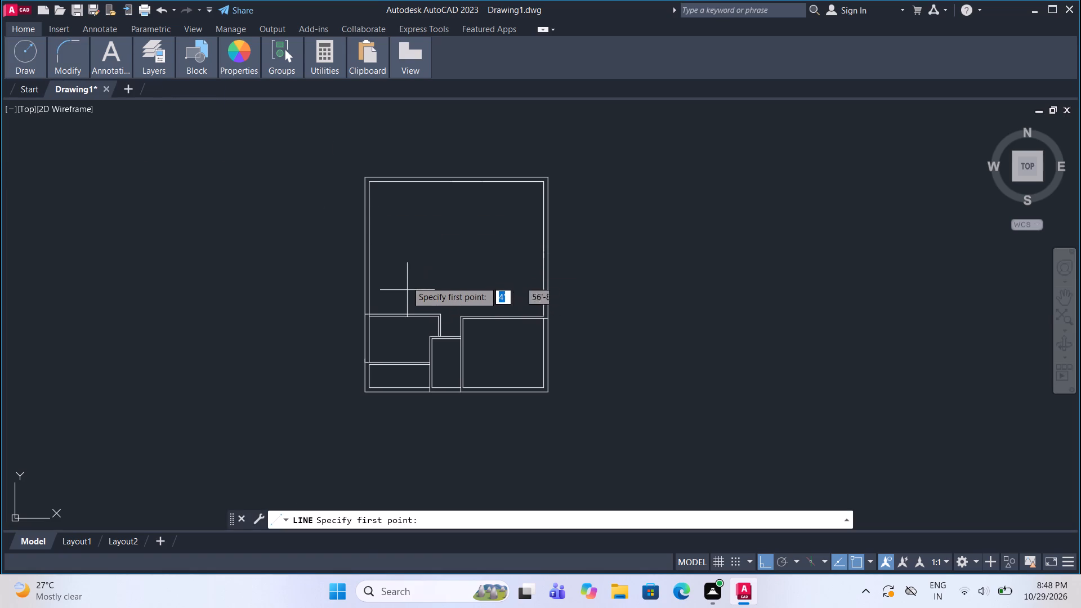
scroll(378, 216, up, 2)
click(351, 133)
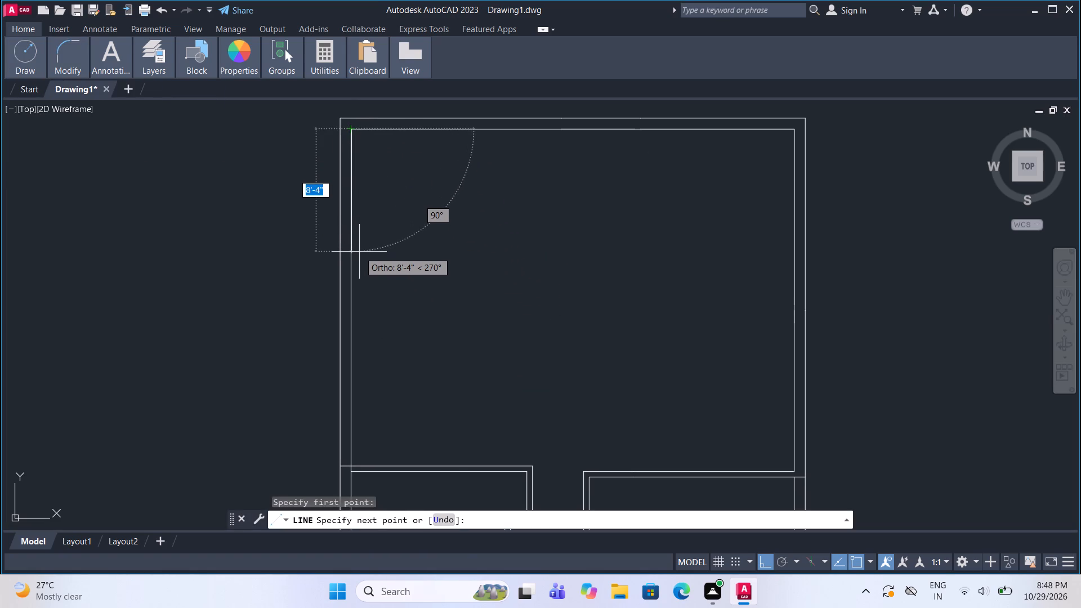
text(12')
key(Return)
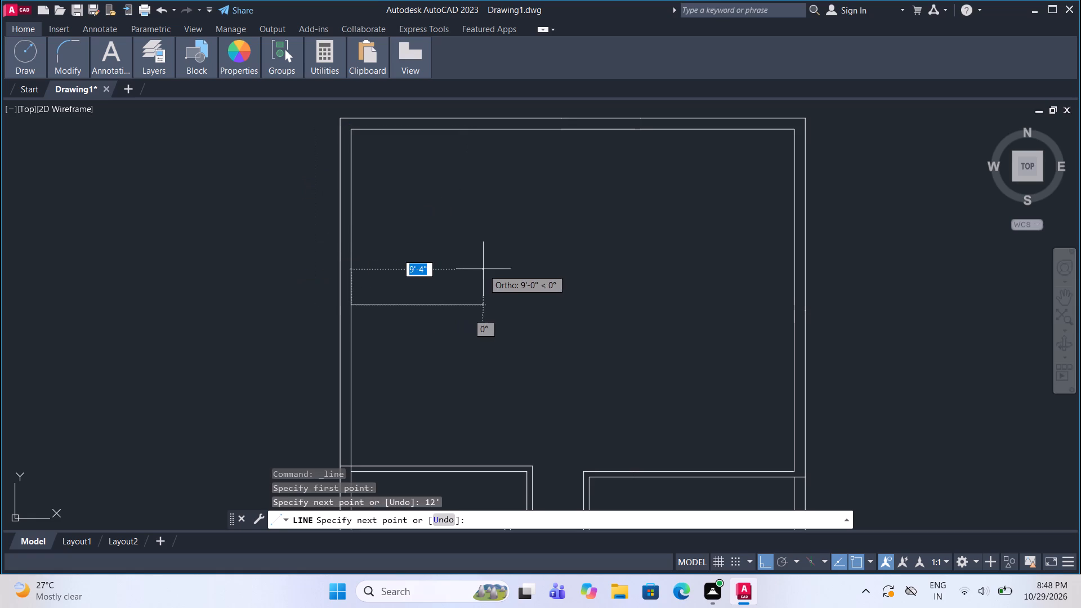
middle_drag(494, 273, 456, 272)
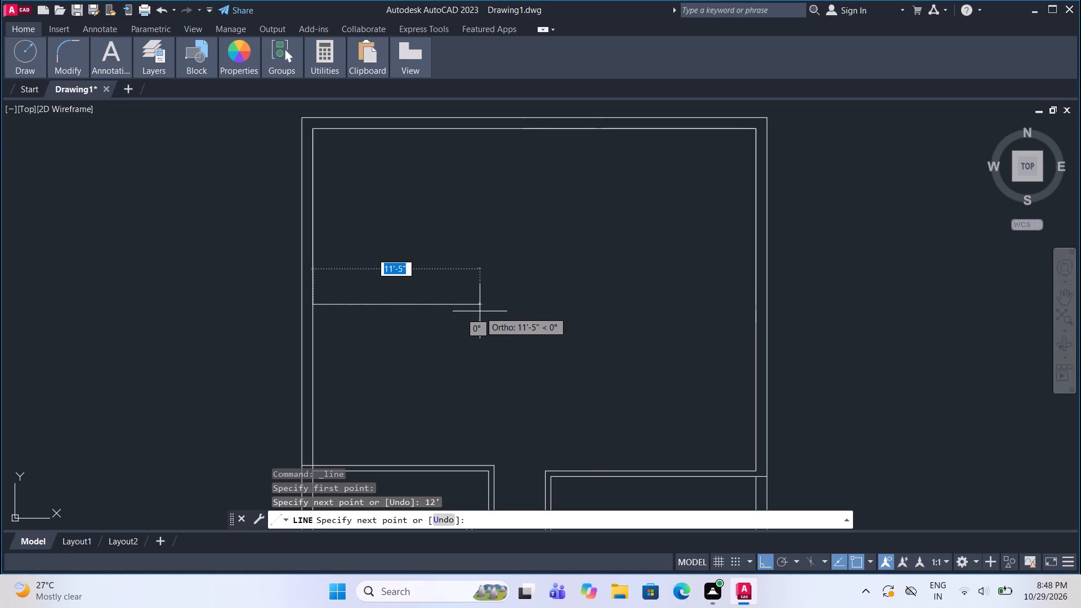
click(757, 307)
key(Escape)
Offset the new horizontal line 4.5" downward to give the cross wall its thickness.
scroll(517, 294, down, 3)
scroll(522, 304, up, 2)
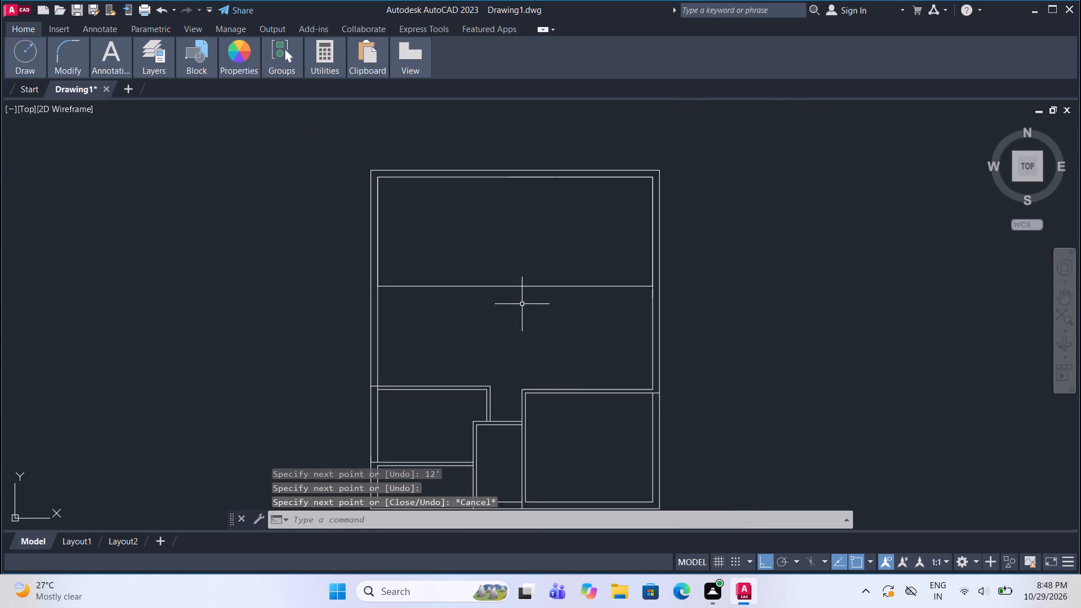
middle_click(522, 301)
click(487, 285)
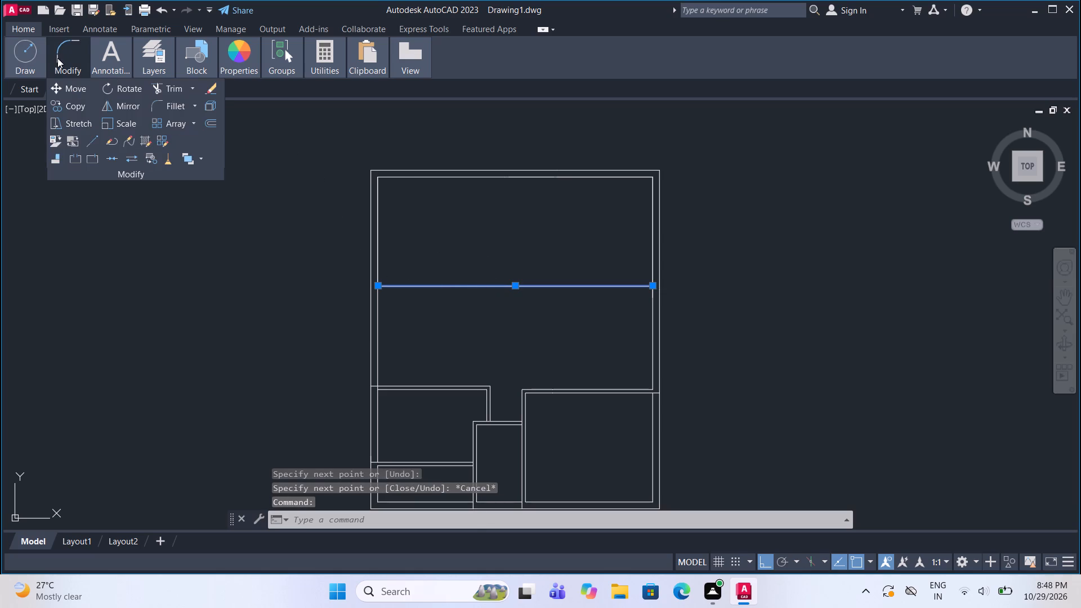
click(57, 58)
click(213, 119)
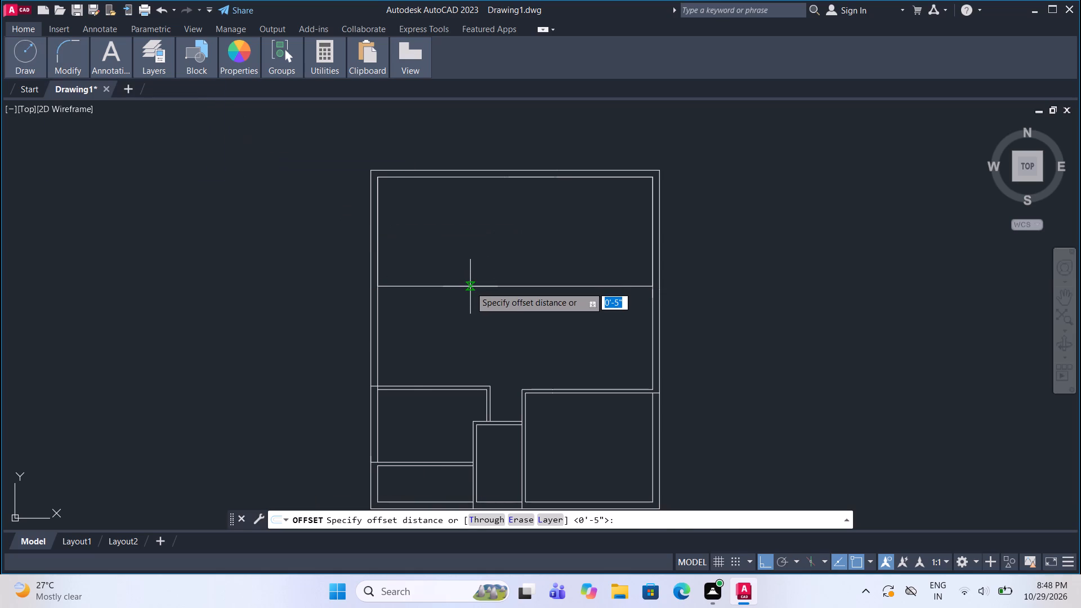
click(470, 287)
text(4.5")
key(Return)
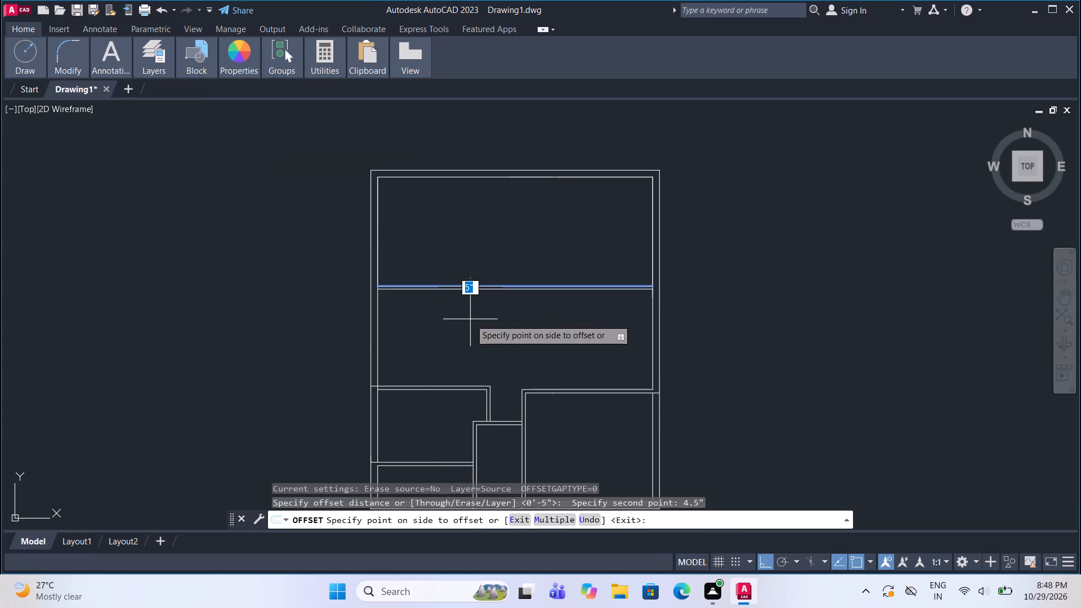
click(471, 324)
key(Escape)
Draw a line from the inner top-left corner 10' along the inner top wall, continuing straight down to the cross wall's upper line.
middle_drag(535, 291, 520, 300)
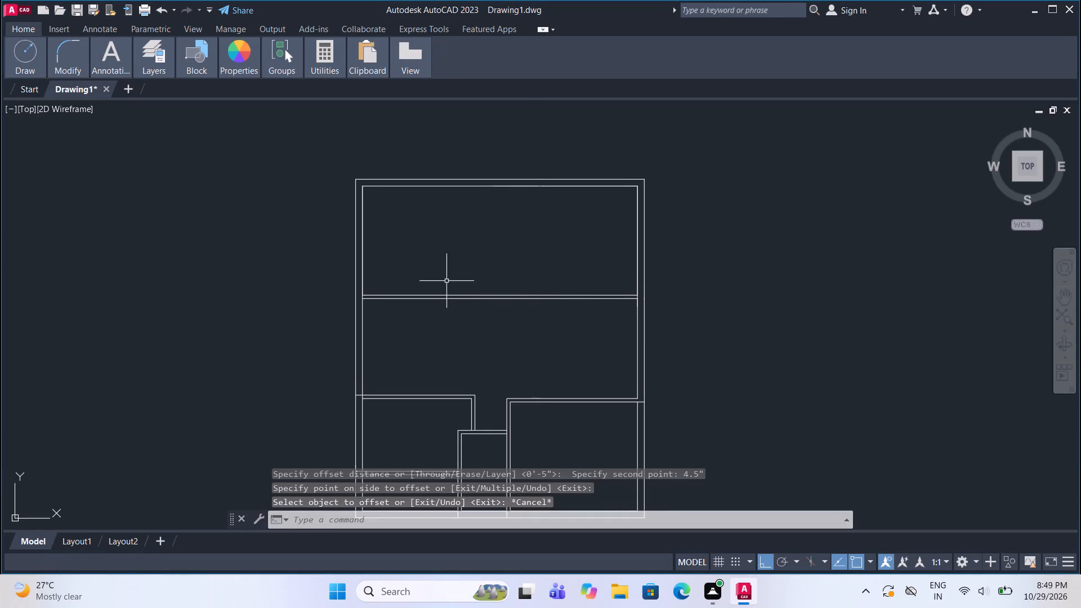
click(24, 84)
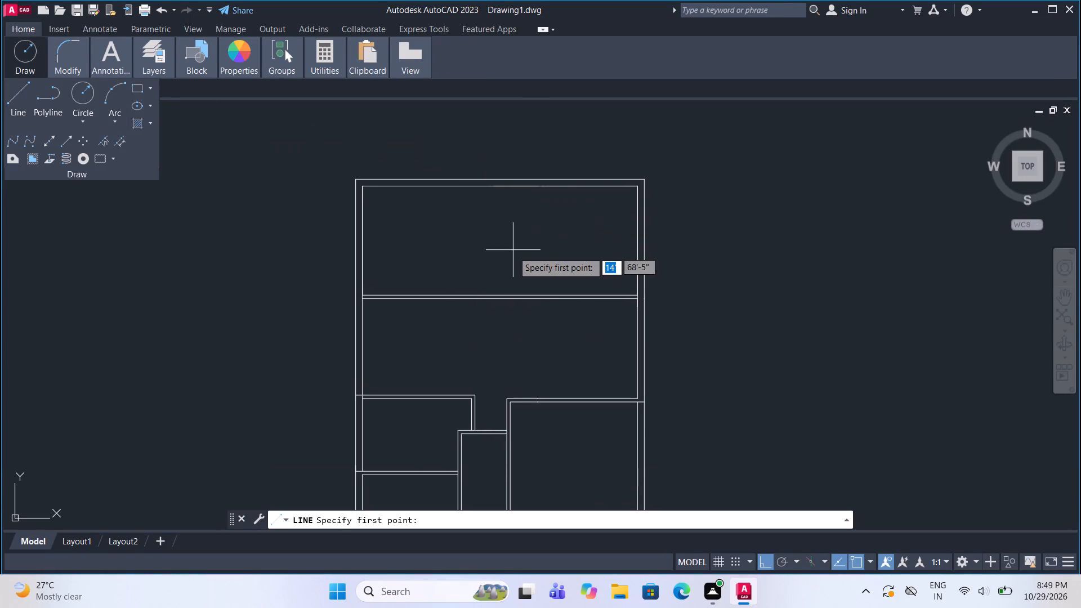
middle_drag(507, 255, 508, 293)
scroll(508, 294, up, 1)
middle_drag(428, 259, 432, 261)
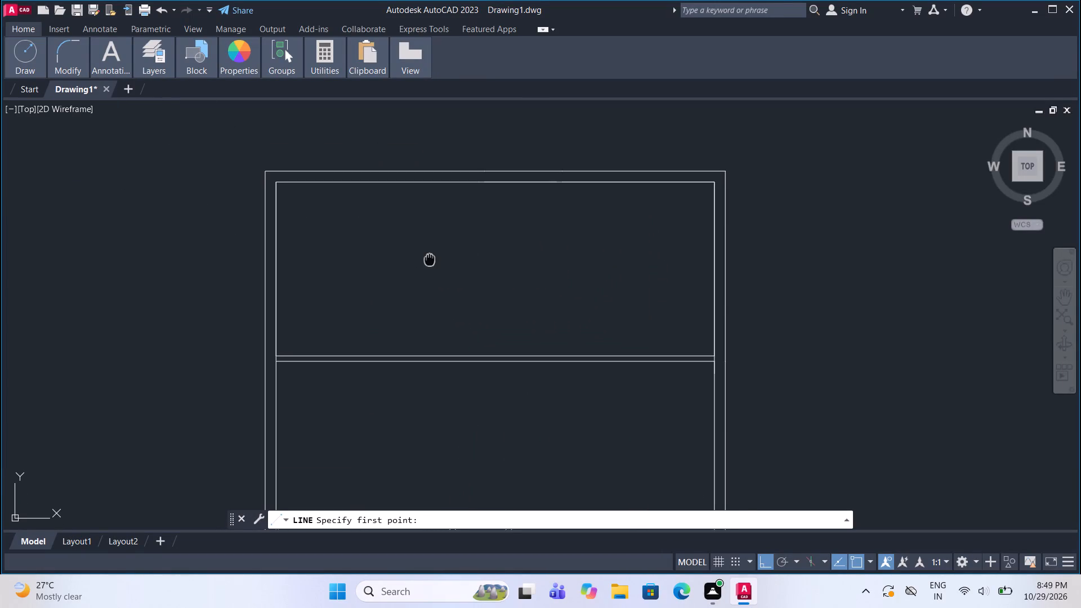
middle_drag(432, 261, 452, 274)
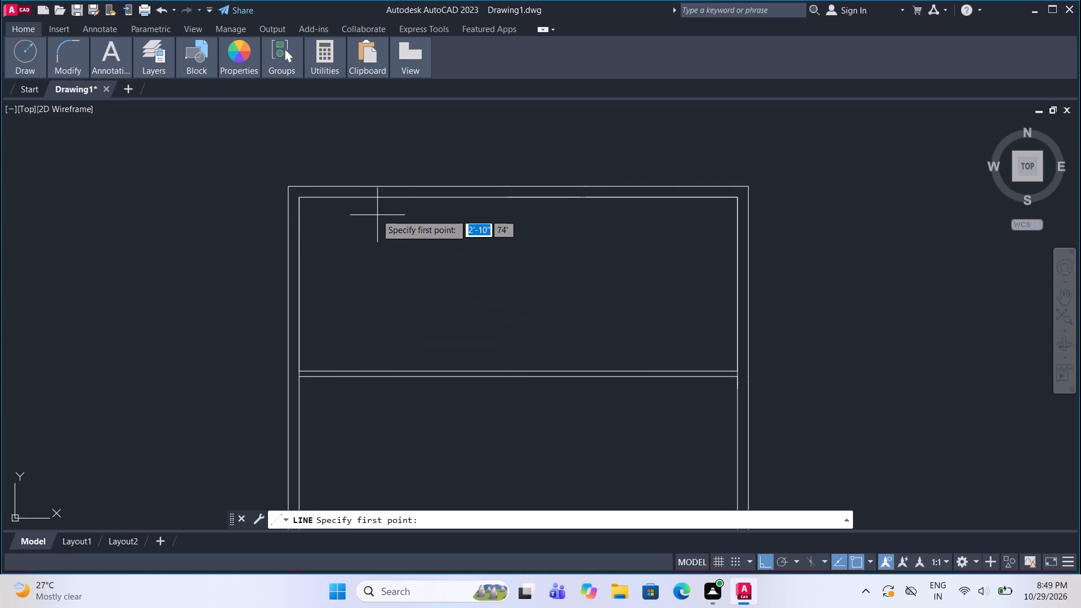
click(300, 201)
text(10')
key(Return)
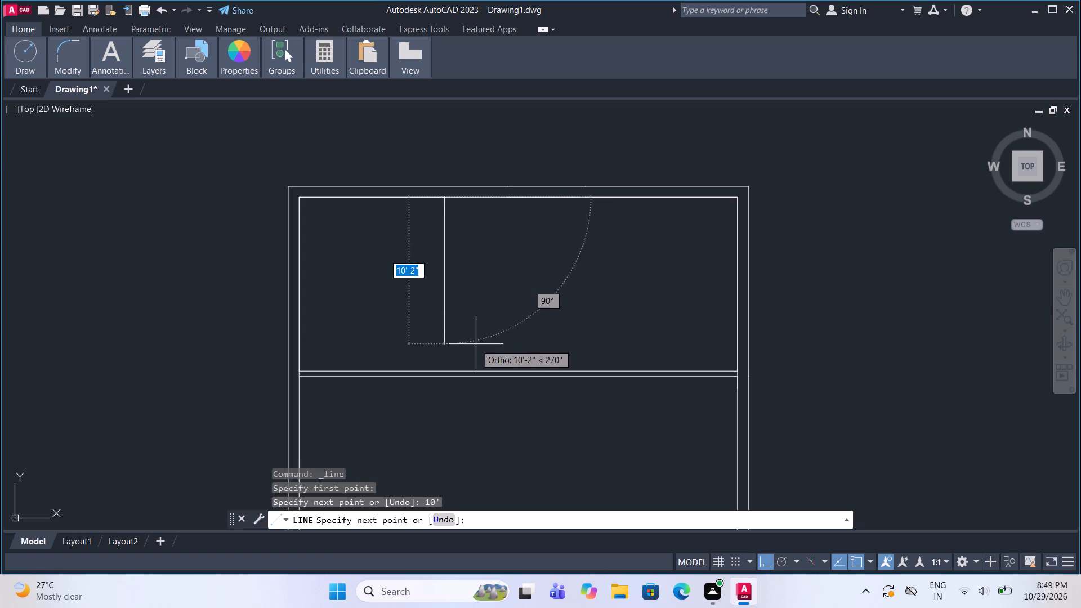
click(444, 372)
key(Escape)
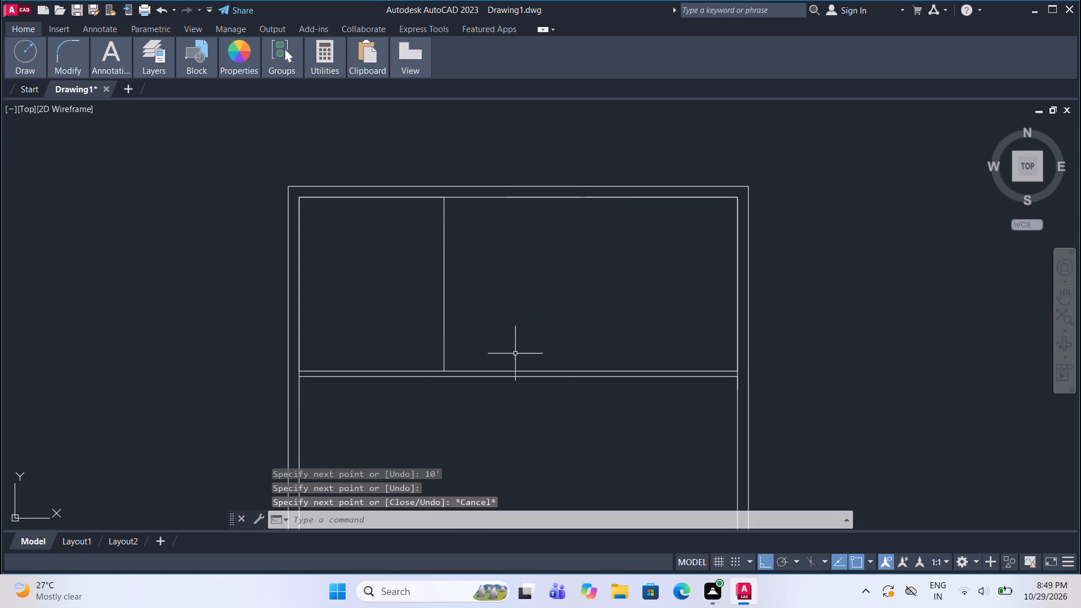
Draw a line from the inner top-right corner 10' left along the inner top wall, continuing straight down to the cross wall's upper line.
click(21, 97)
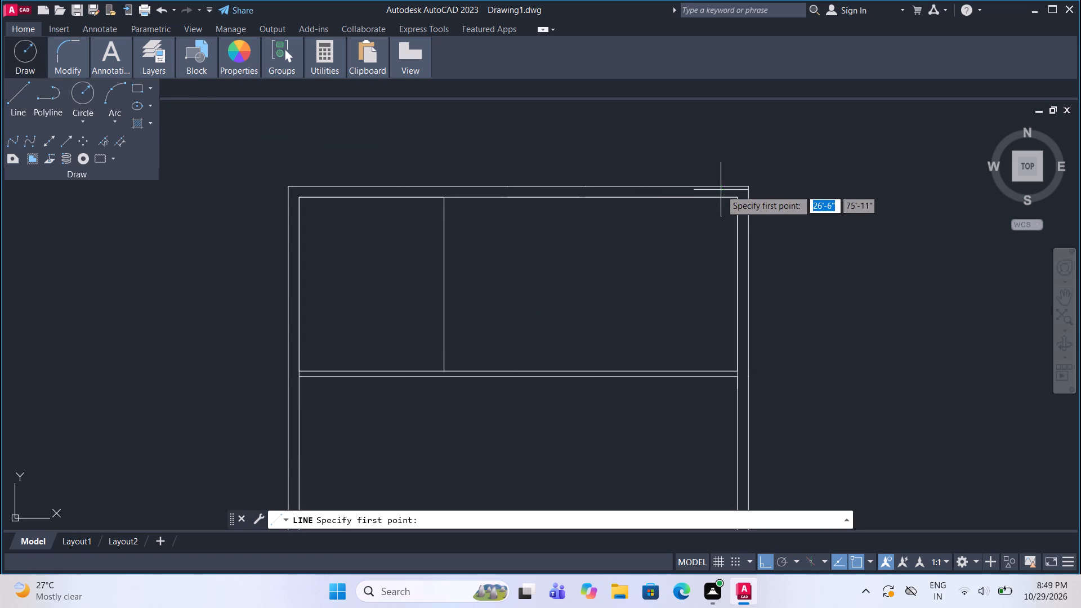
click(735, 199)
key(1)
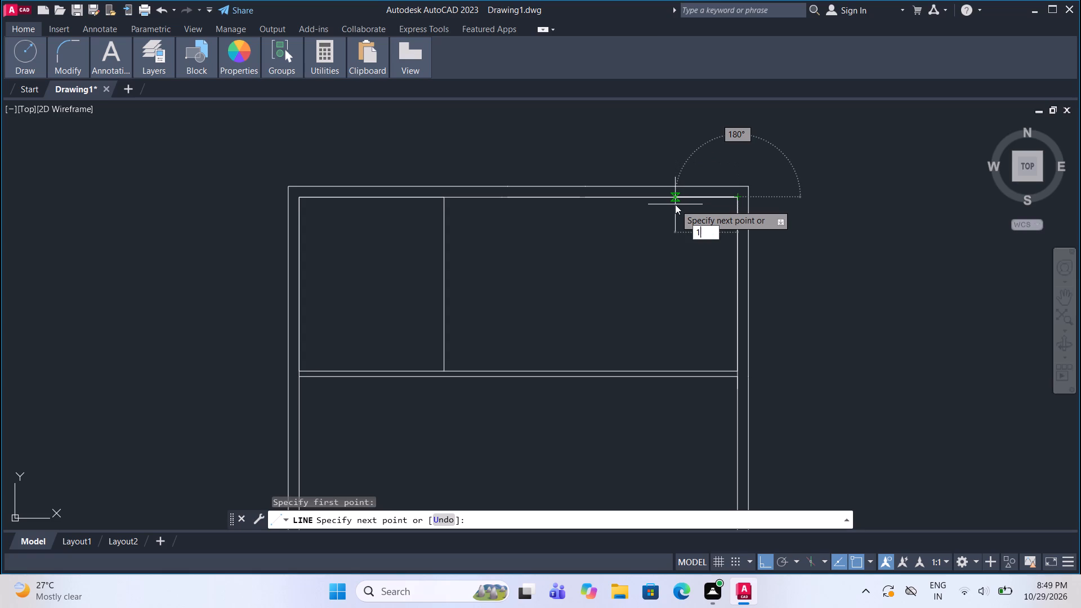
key(0)
key(apostrophe)
key(Return)
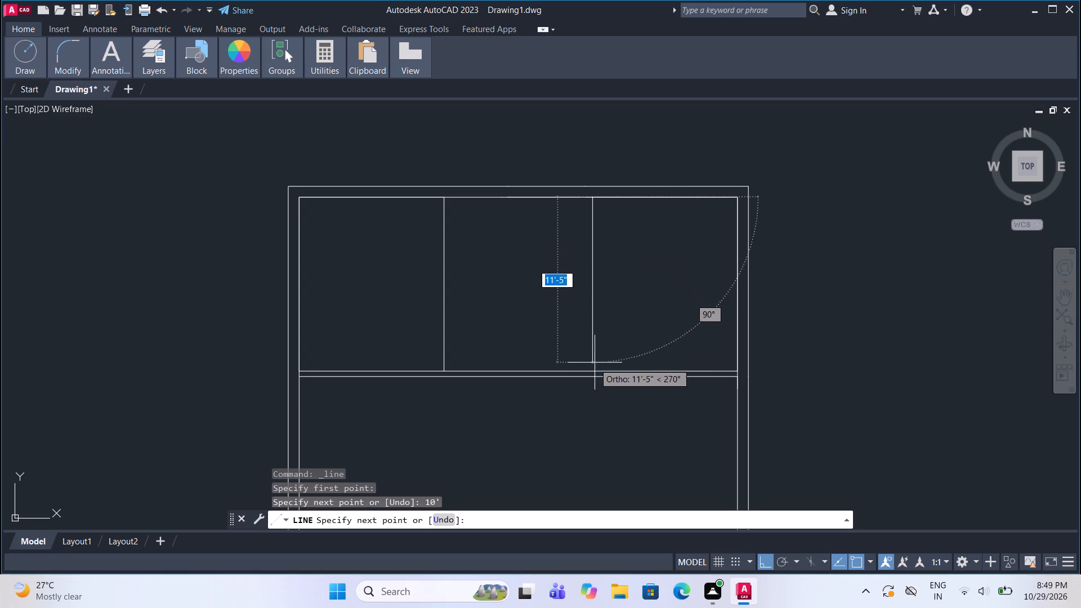
click(593, 368)
middle_drag(599, 303, 579, 311)
key(Escape)
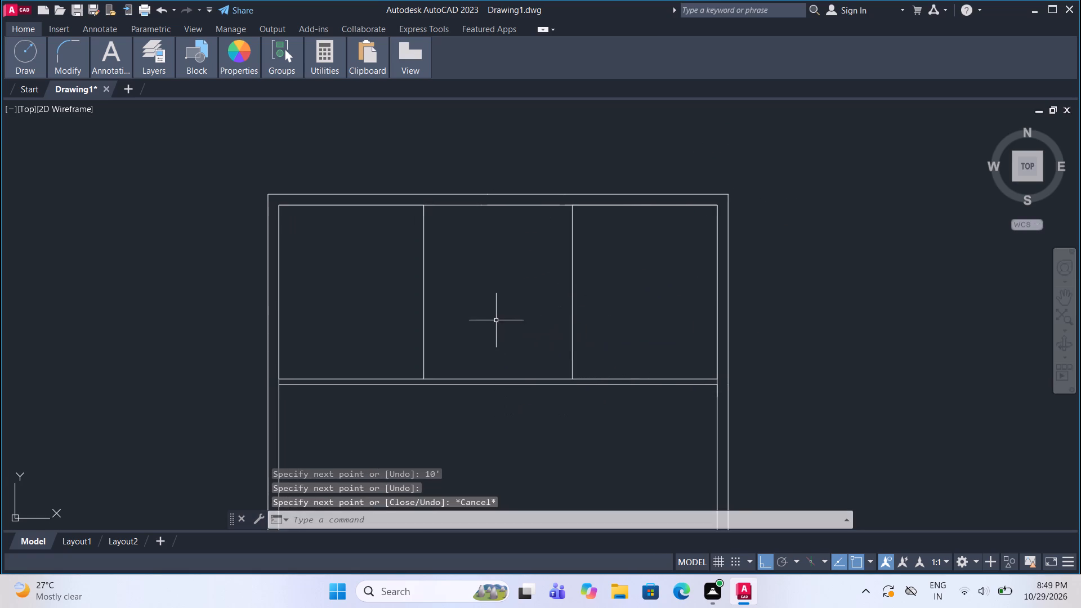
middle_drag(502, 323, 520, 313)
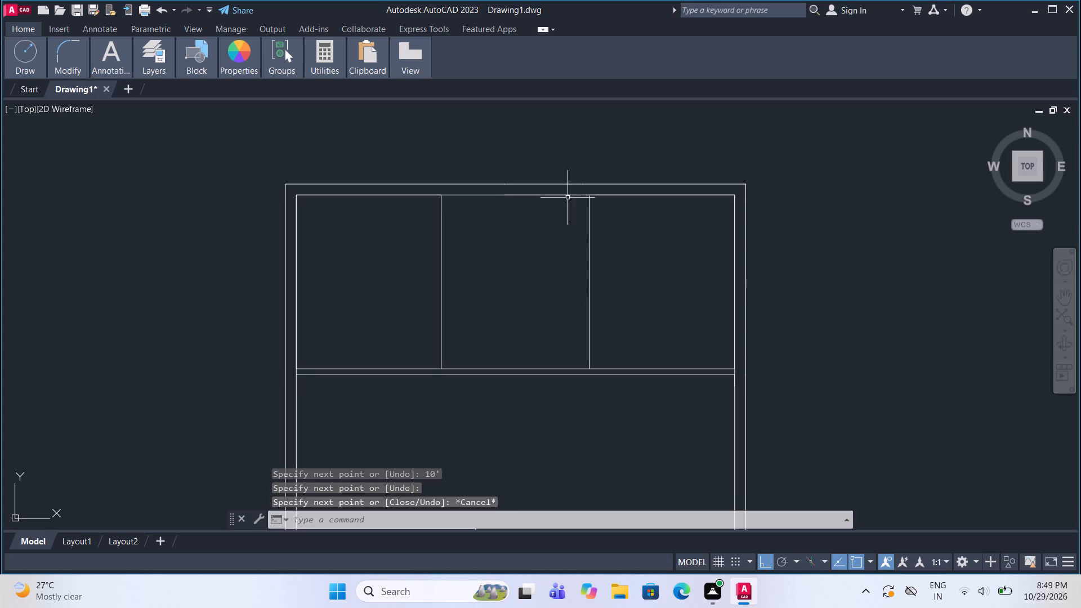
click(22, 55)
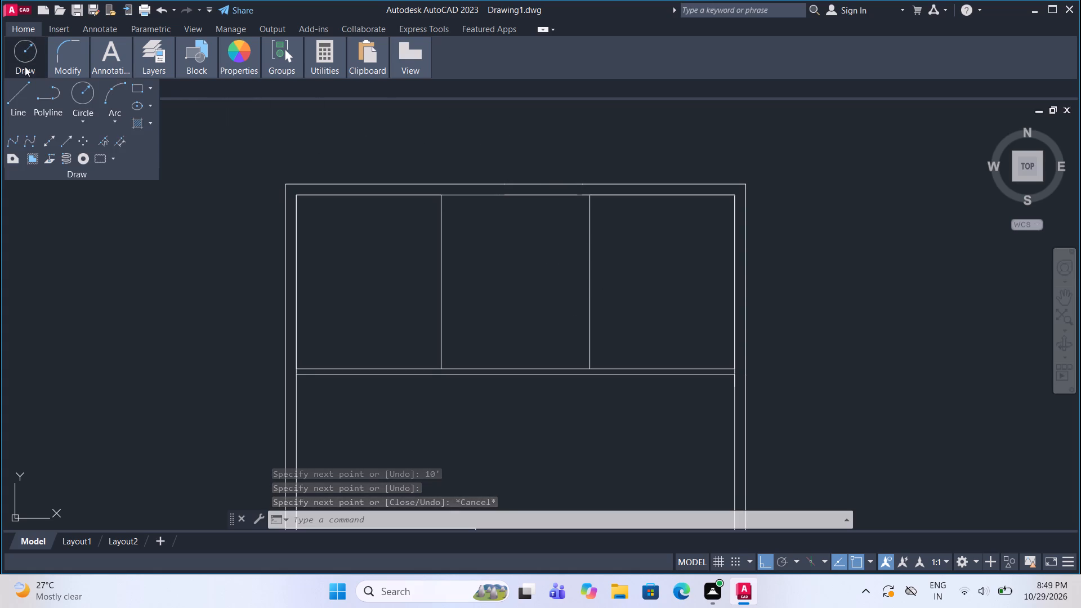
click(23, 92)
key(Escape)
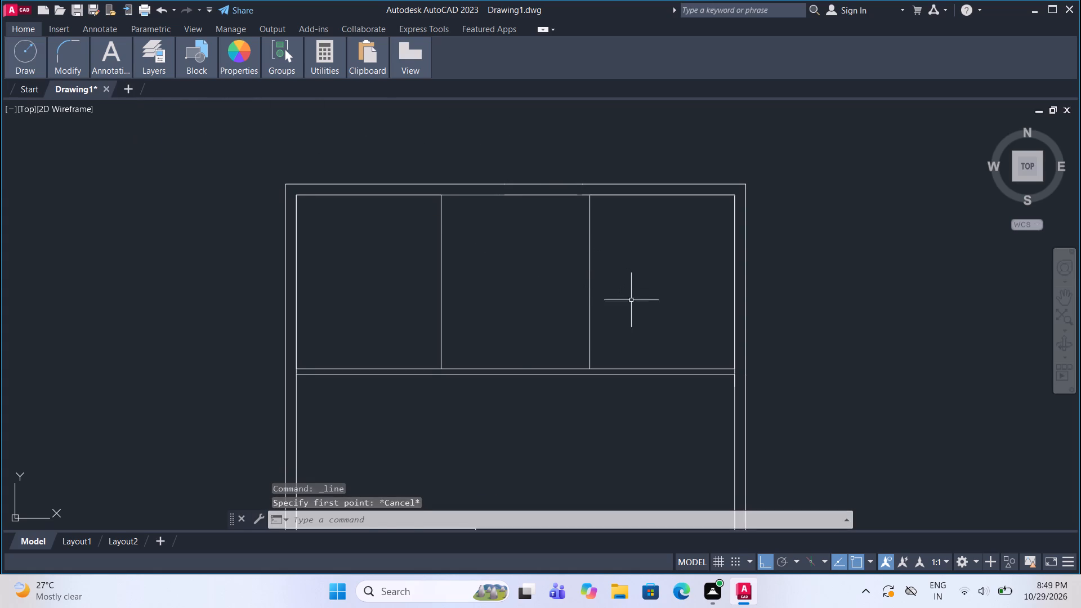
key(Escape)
Offset both vertical partition lines 4.5" toward the middle room to give the two partitions their thickness.
click(638, 309)
click(571, 271)
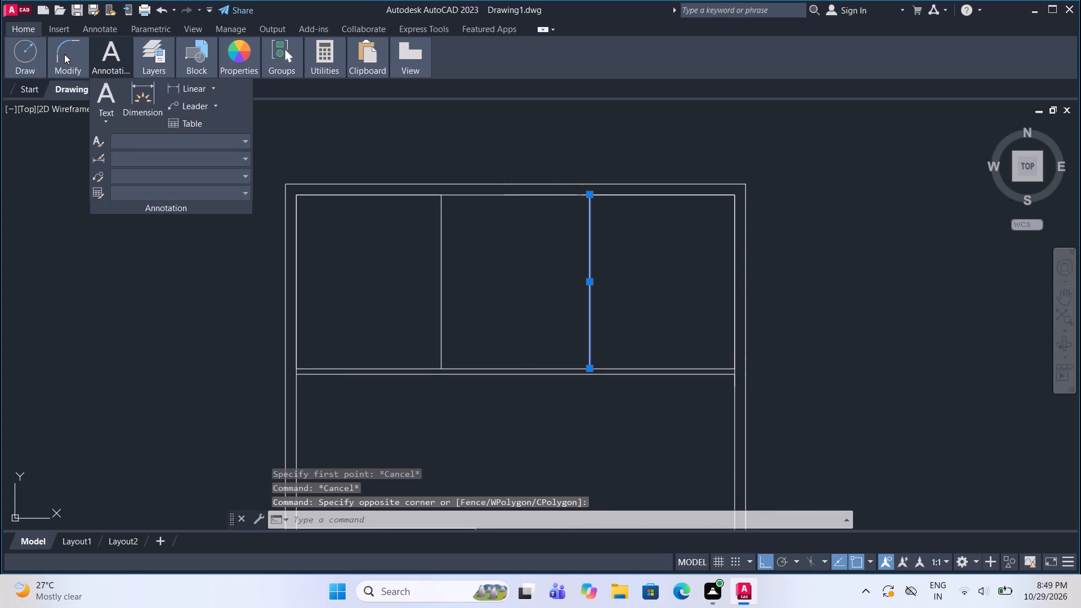
click(64, 54)
click(202, 121)
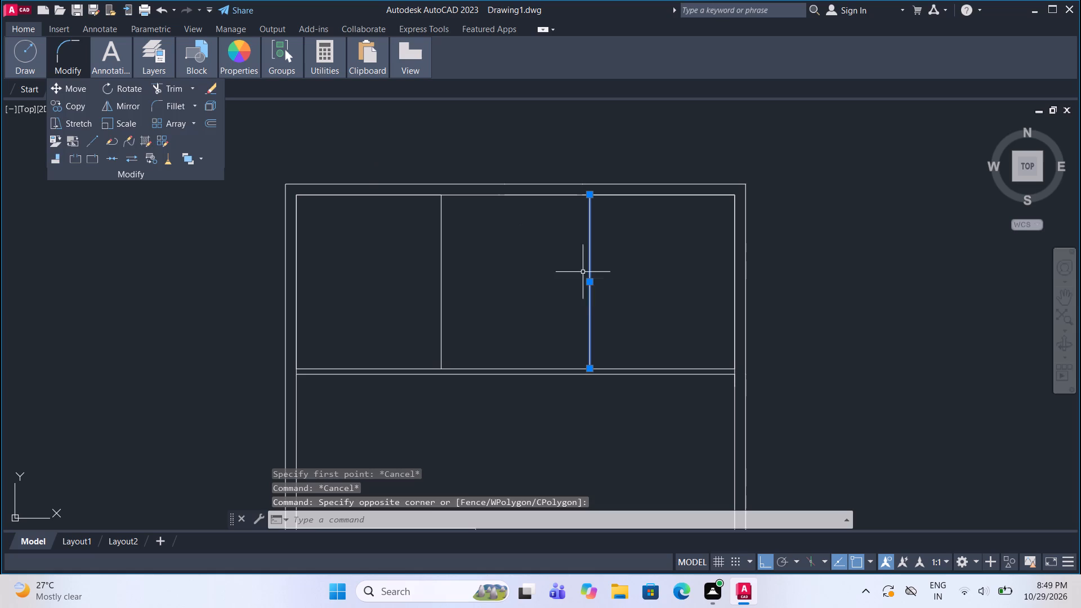
click(62, 52)
click(68, 51)
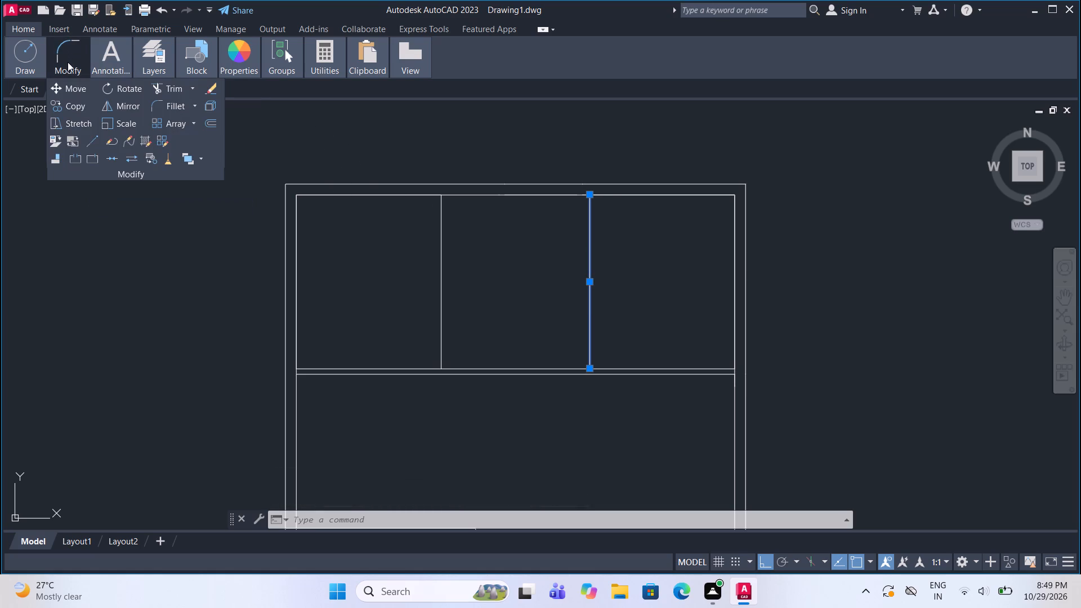
click(207, 119)
click(591, 281)
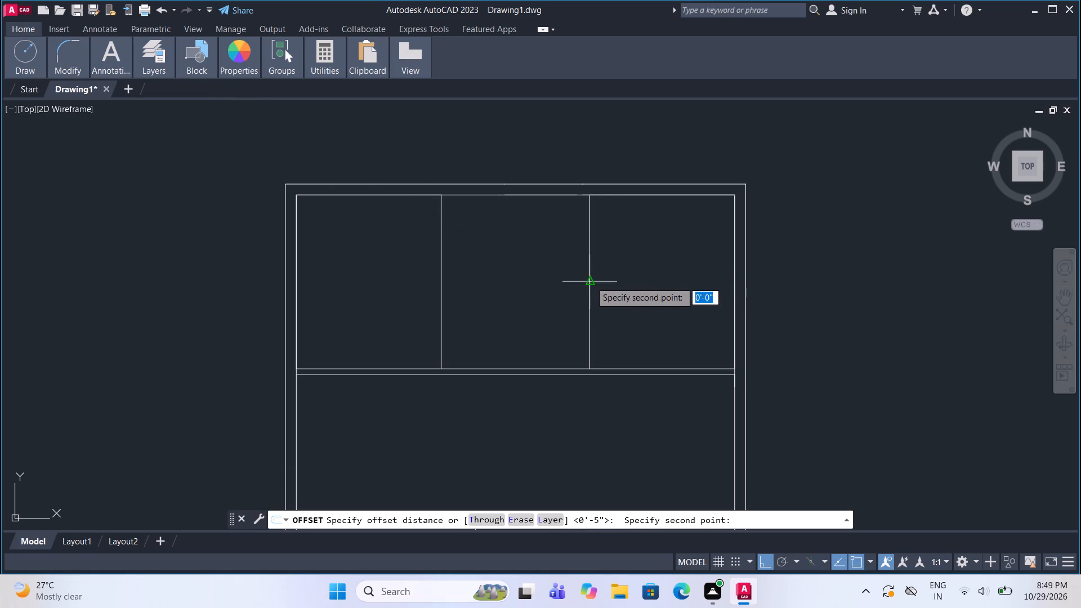
text(4.5)
key(shift+quotedbl)
key(Return)
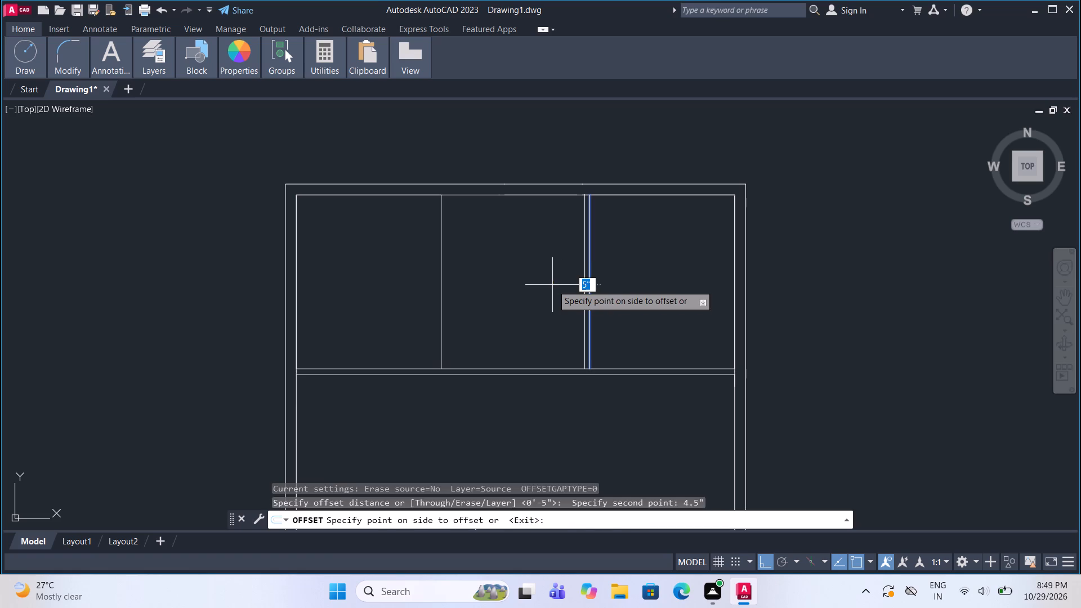
drag(545, 276, 539, 276)
click(439, 287)
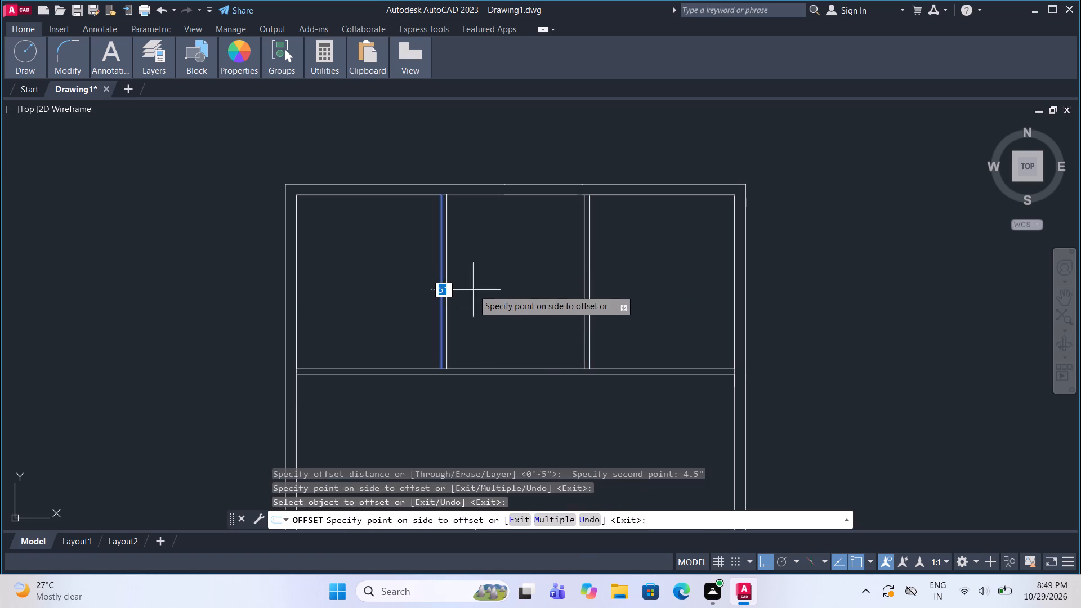
click(473, 290)
key(Escape)
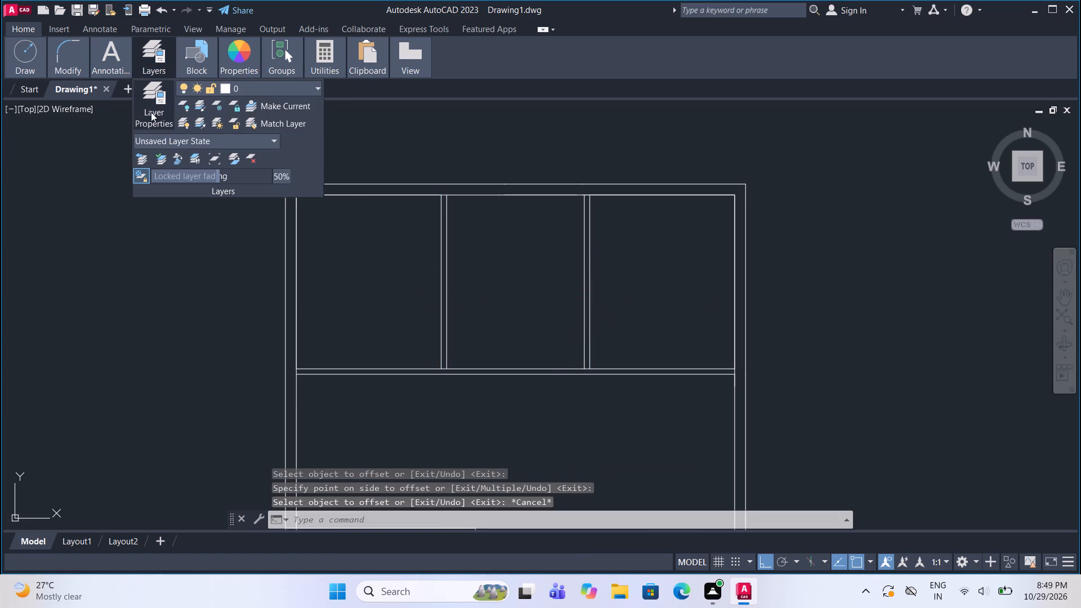
Draw a 5' line along the inner top wall from the middle room's top-left corner toward the right.
click(23, 52)
double_click(28, 92)
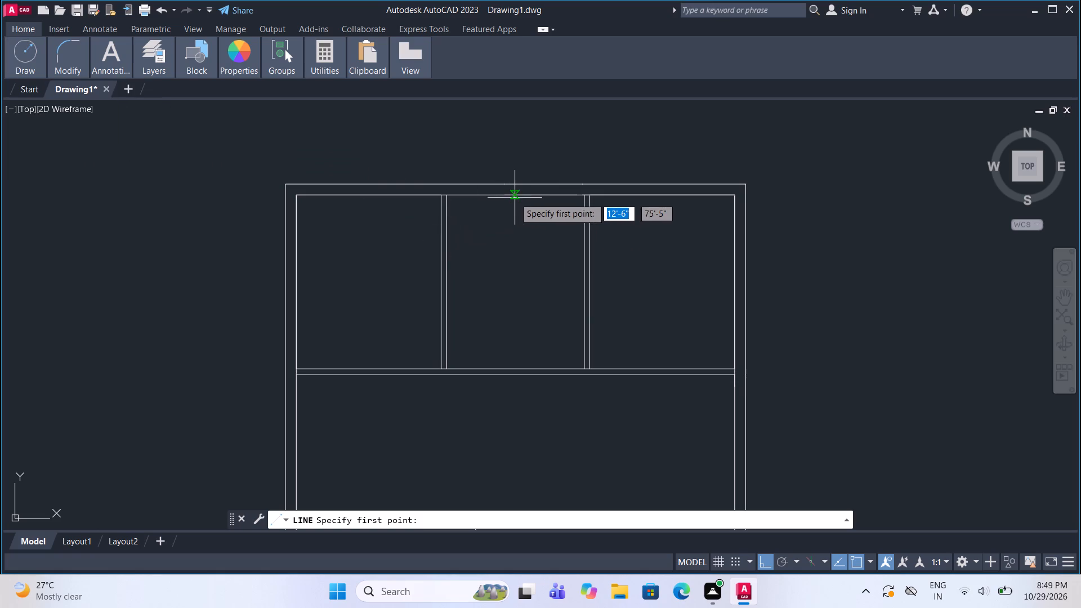
click(450, 198)
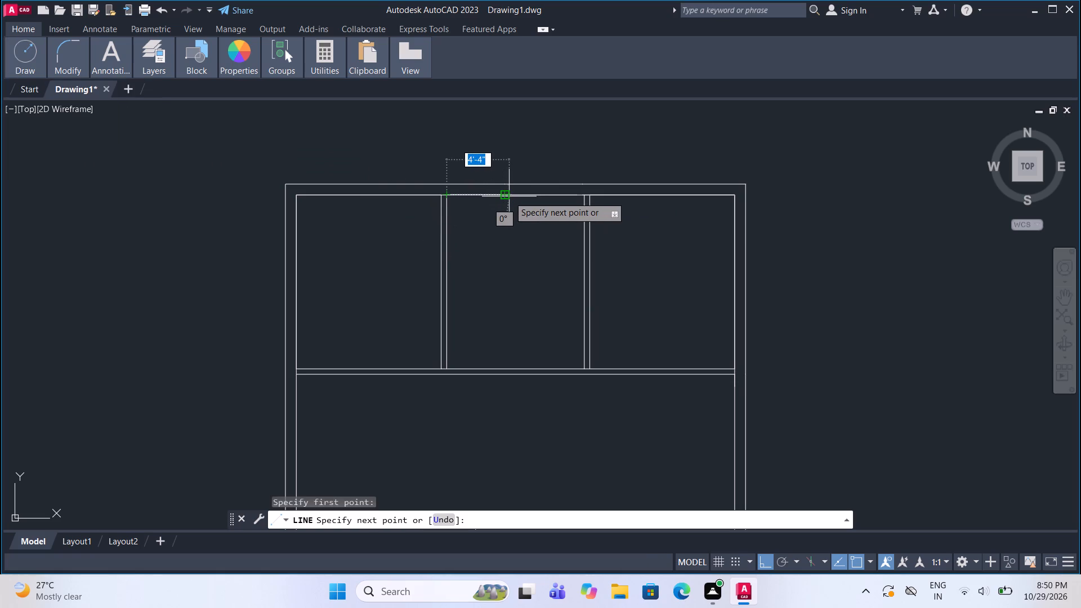
text(5')
key(Return)
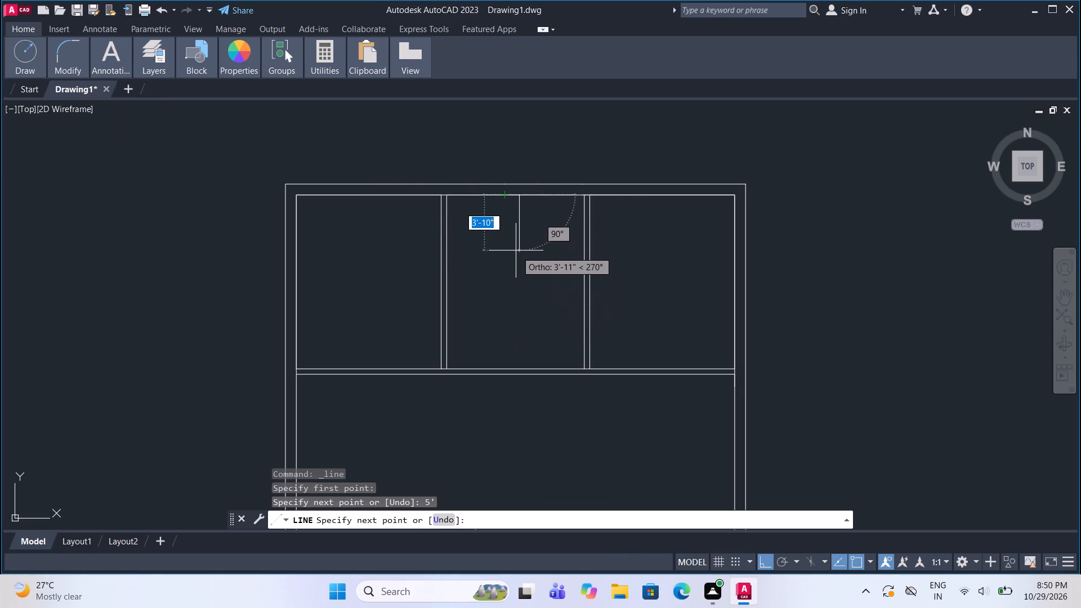
key(Escape)
Draw a line along the inner top wall across the middle room's full width, from its top-left to its top-right corner.
scroll(504, 190, up, 1)
click(28, 57)
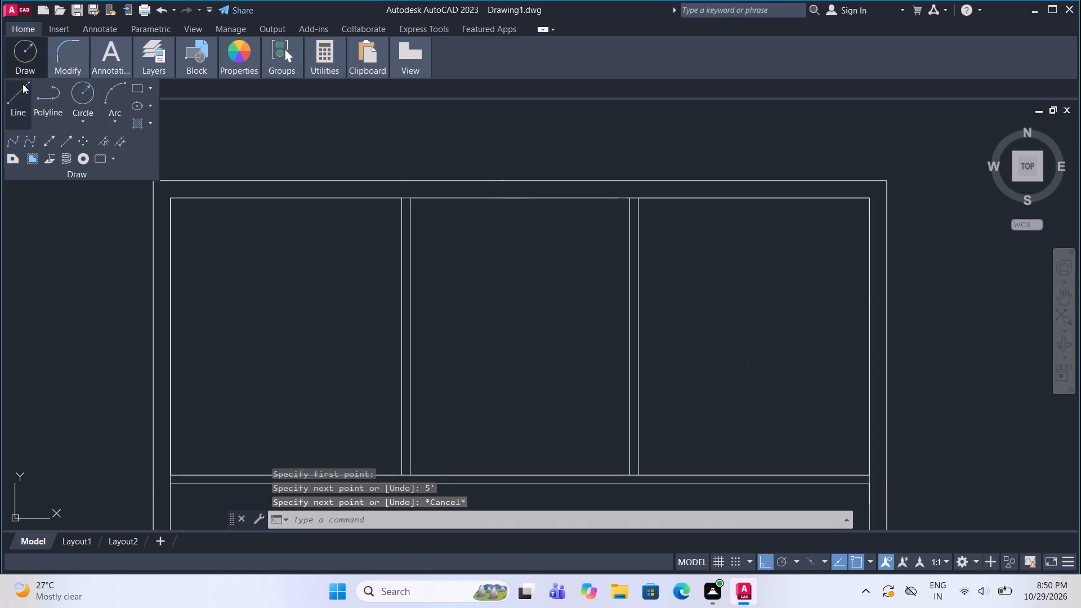
click(23, 84)
click(407, 195)
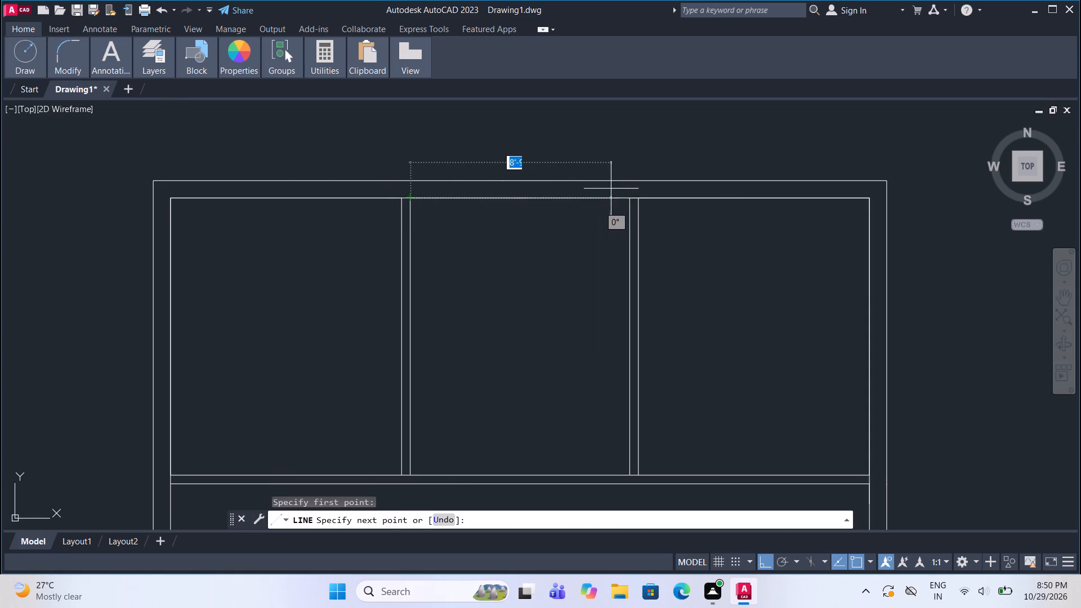
click(633, 200)
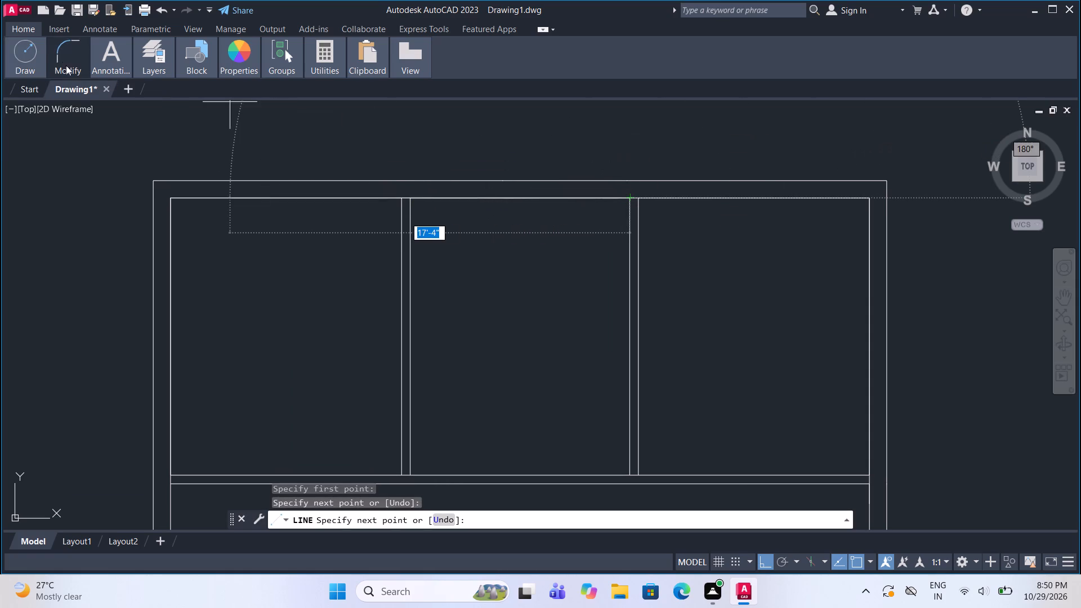
Draw a line 8' down from the middle room's top-wall midpoint, continuing left to the left partition's far line and back across to the right partition's far line.
click(24, 52)
click(15, 86)
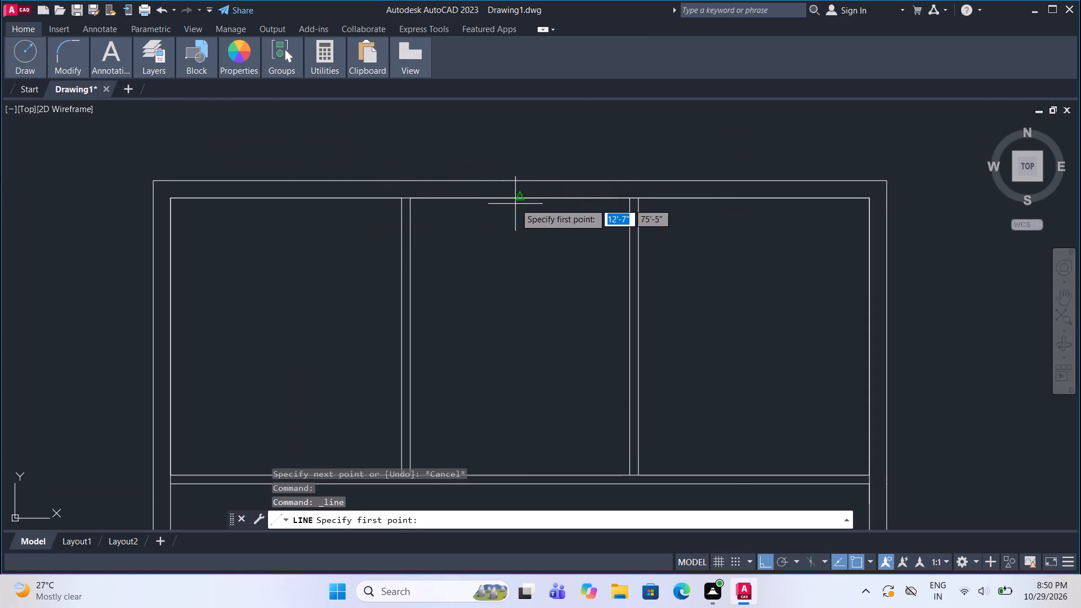
click(519, 202)
middle_drag(547, 342, 546, 329)
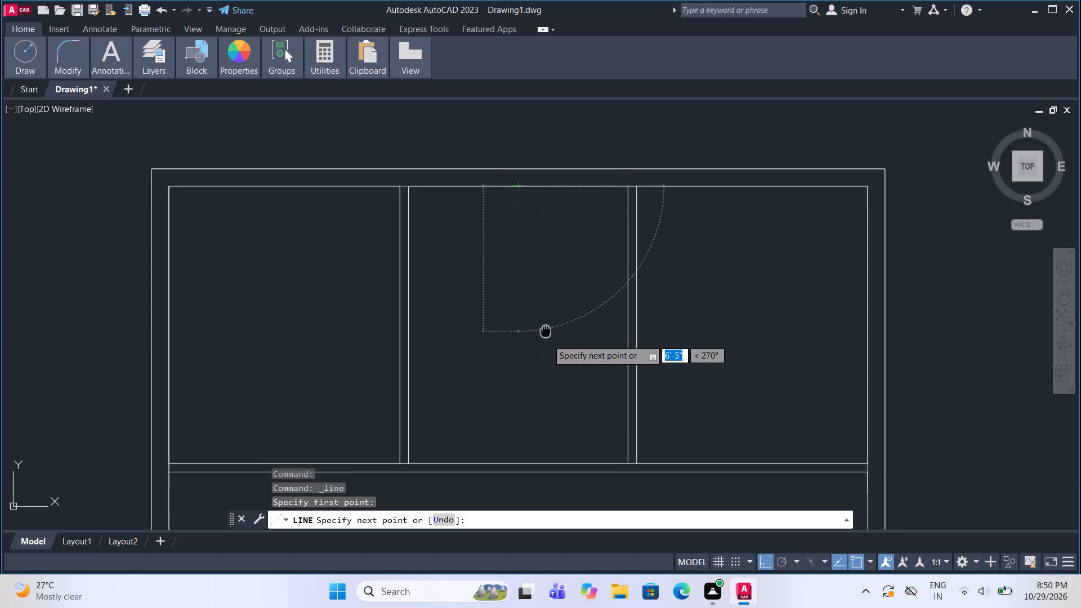
middle_drag(546, 329, 544, 313)
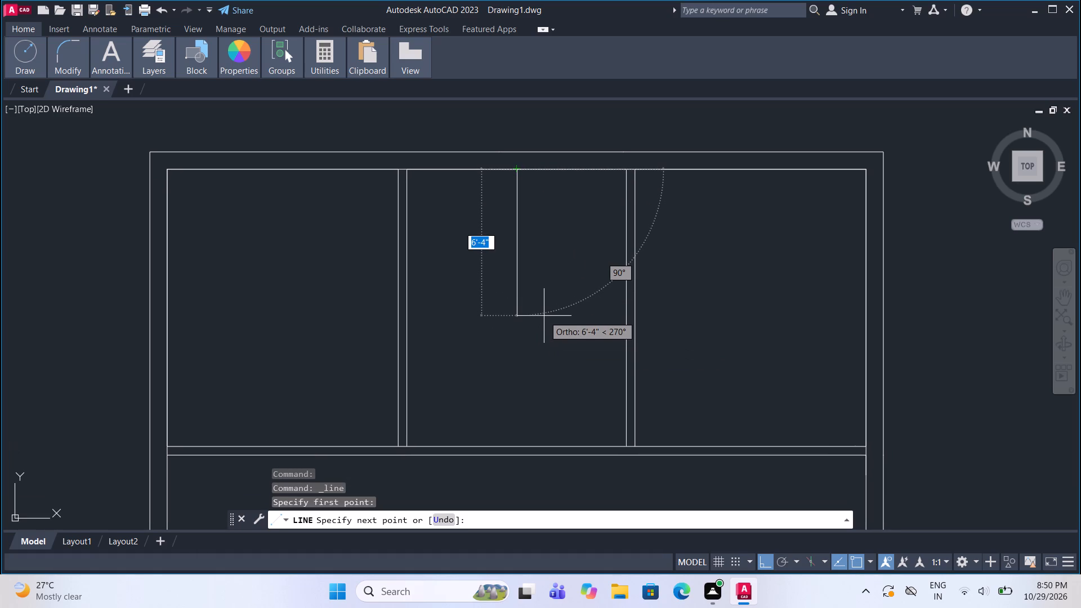
text(8')
key(Return)
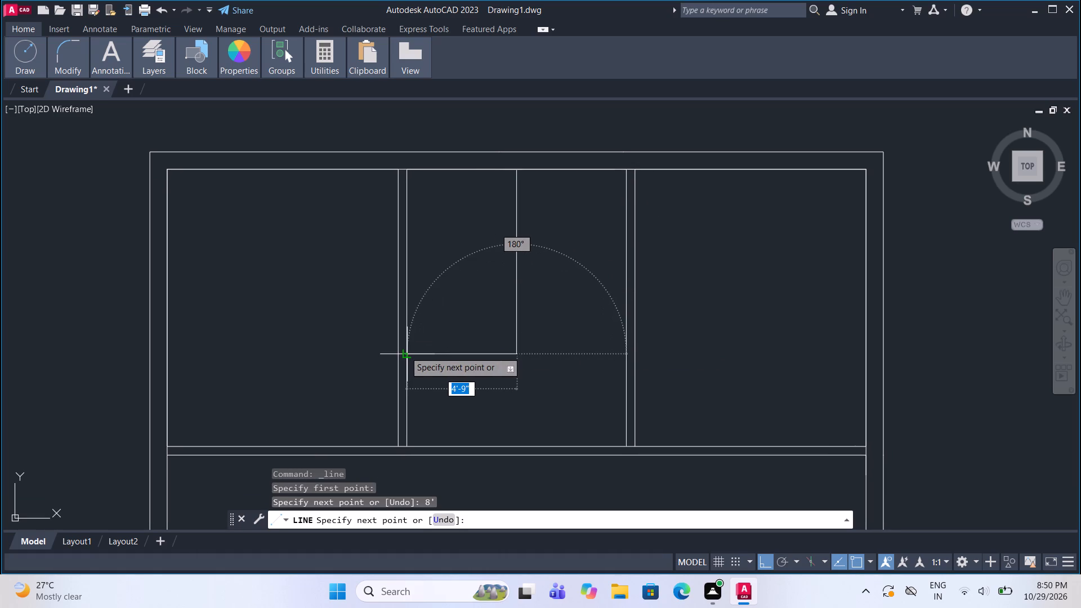
click(405, 351)
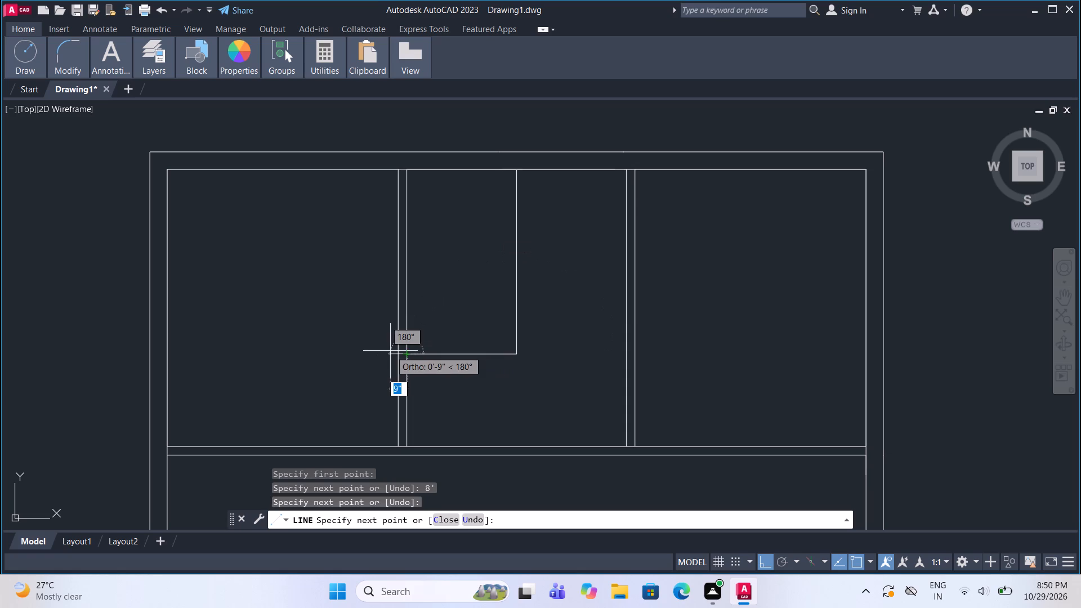
click(396, 351)
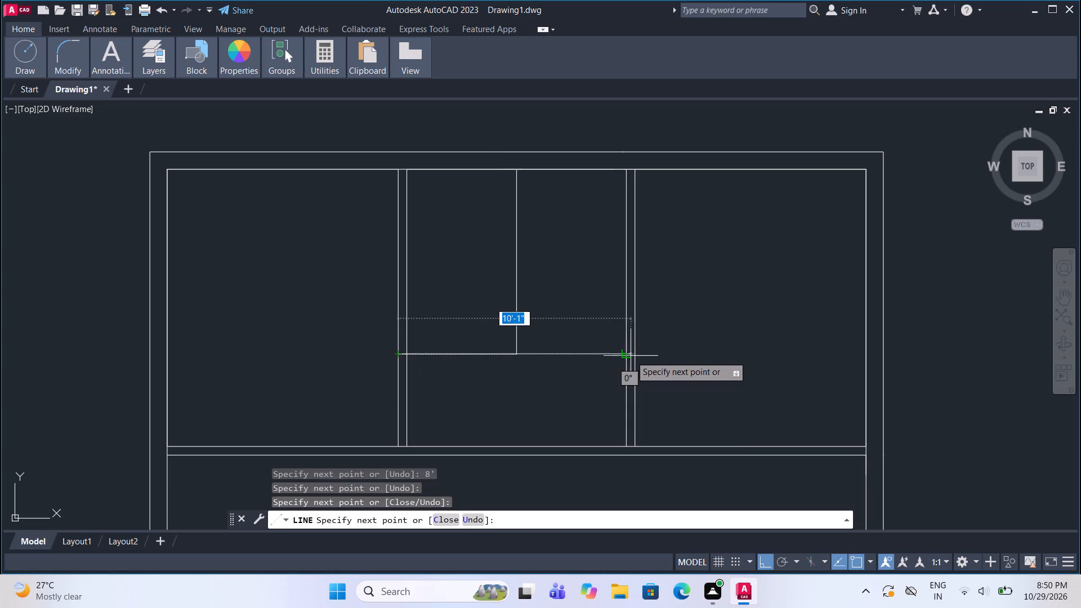
click(636, 357)
middle_drag(548, 328, 533, 314)
key(Escape)
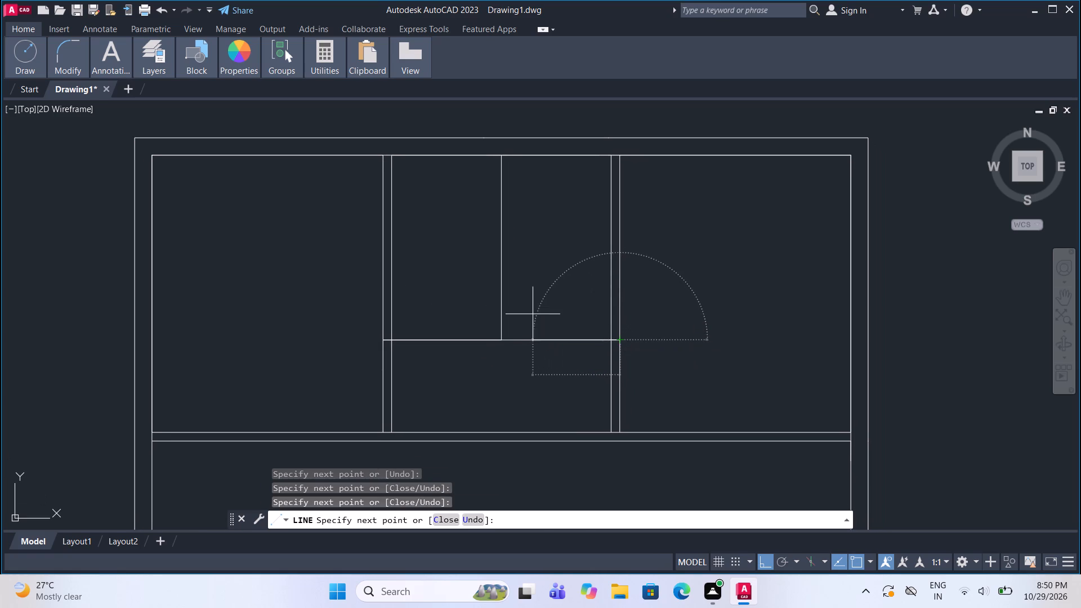
Offset the middle room's vertical centre line 2" to the right and 2.5" to the left.
click(516, 358)
click(494, 347)
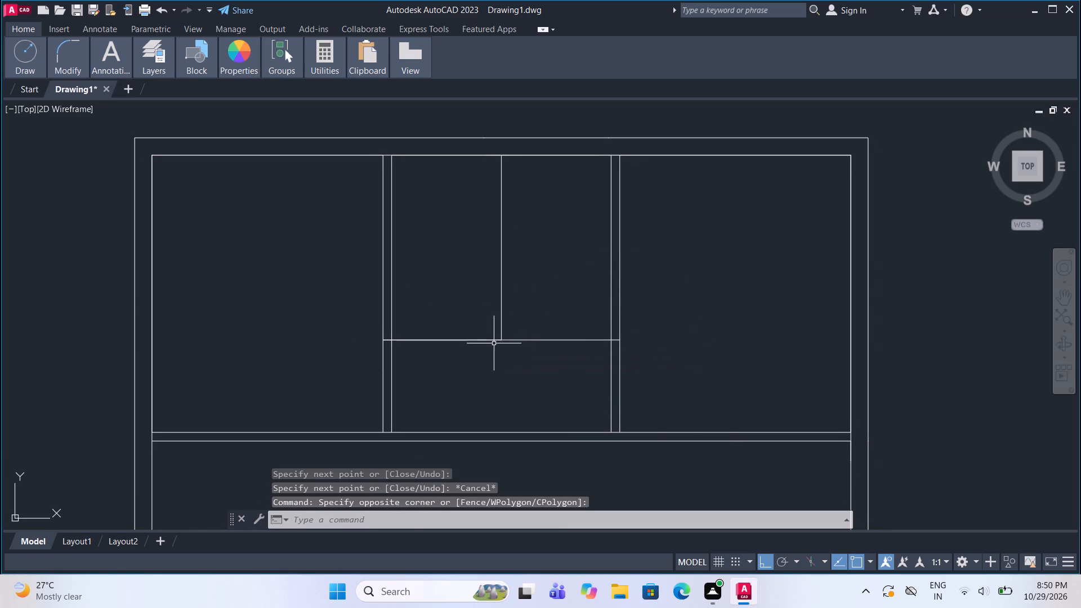
click(519, 281)
click(484, 261)
click(57, 59)
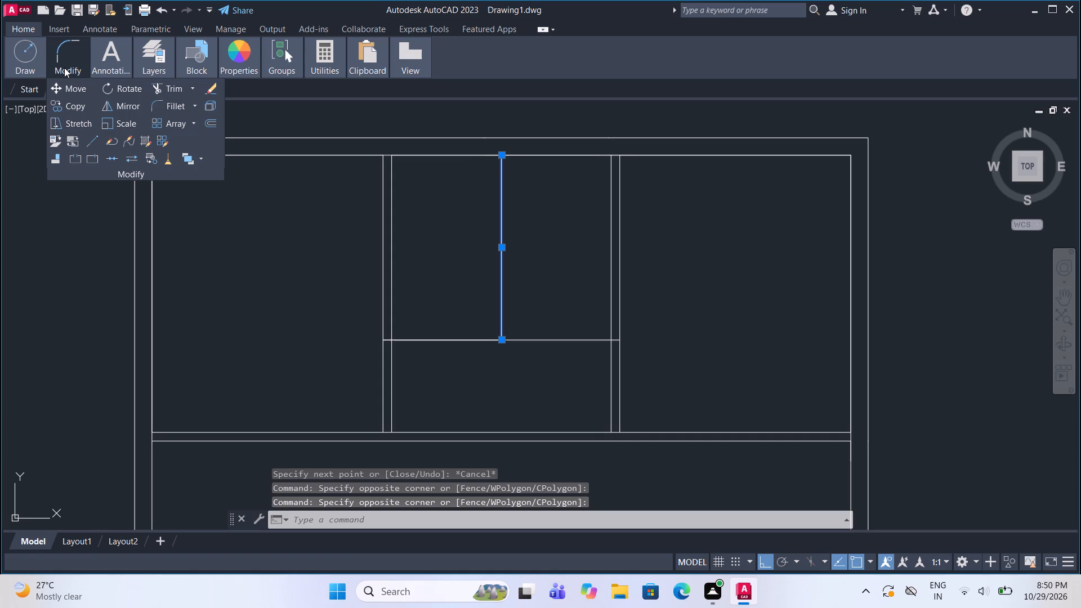
click(209, 119)
click(499, 248)
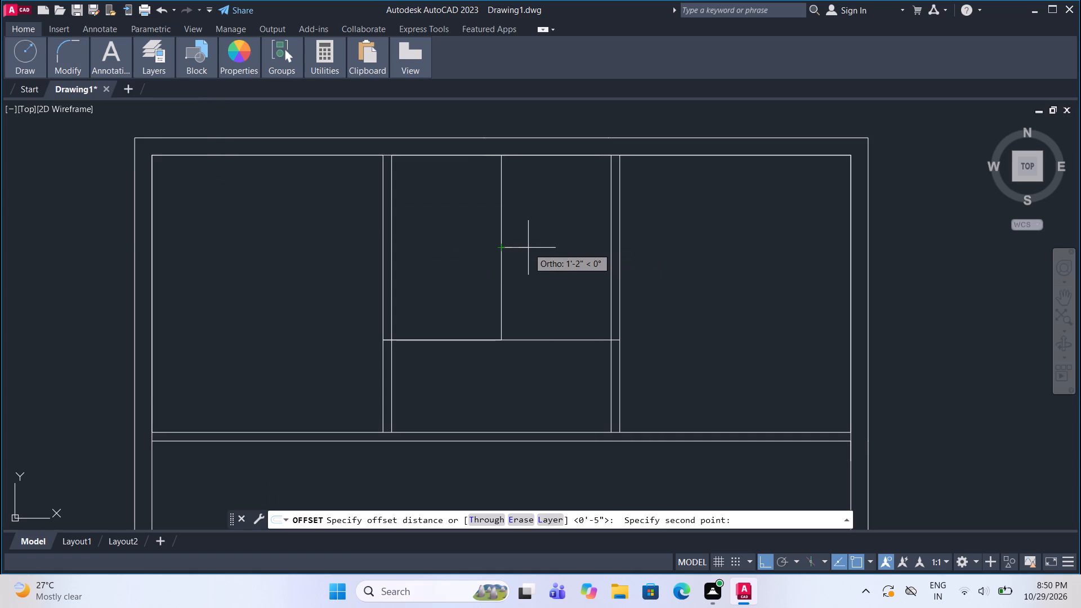
key(2)
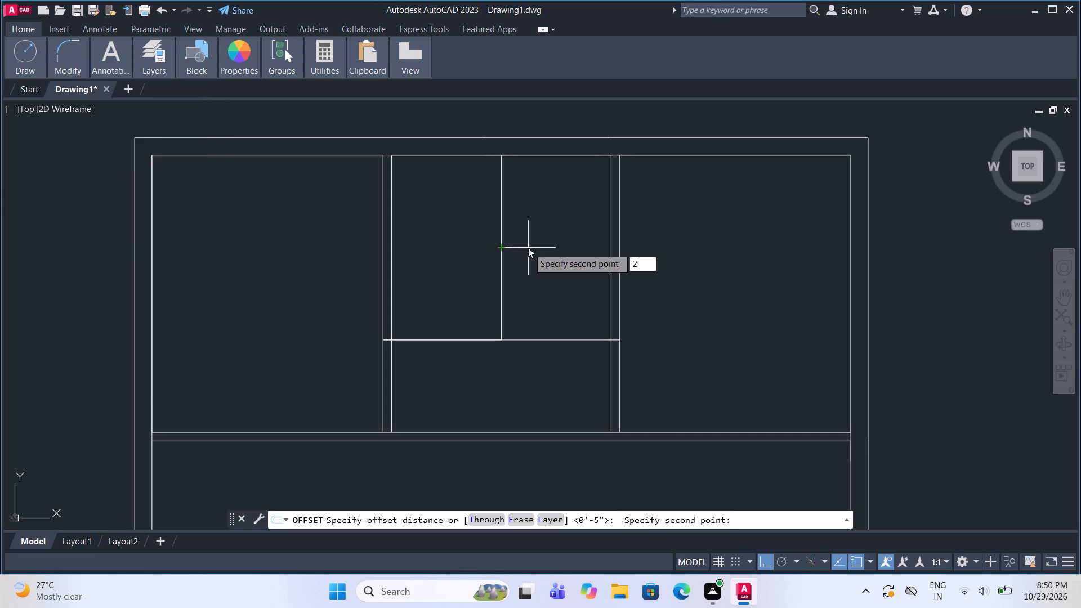
key(shift+quotedbl)
key(Return)
click(545, 261)
click(501, 254)
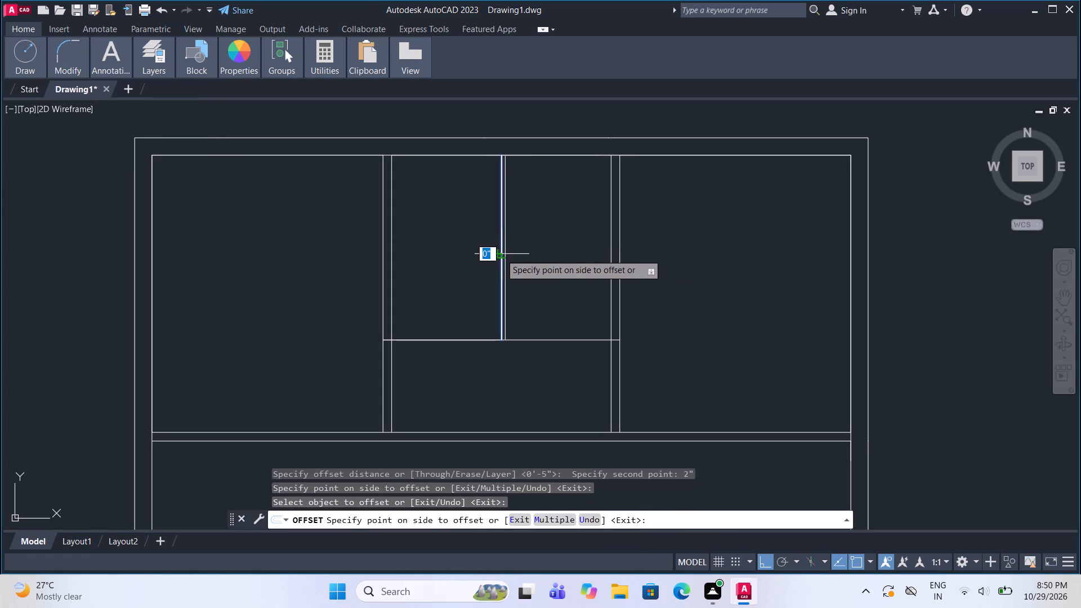
text(2.5)
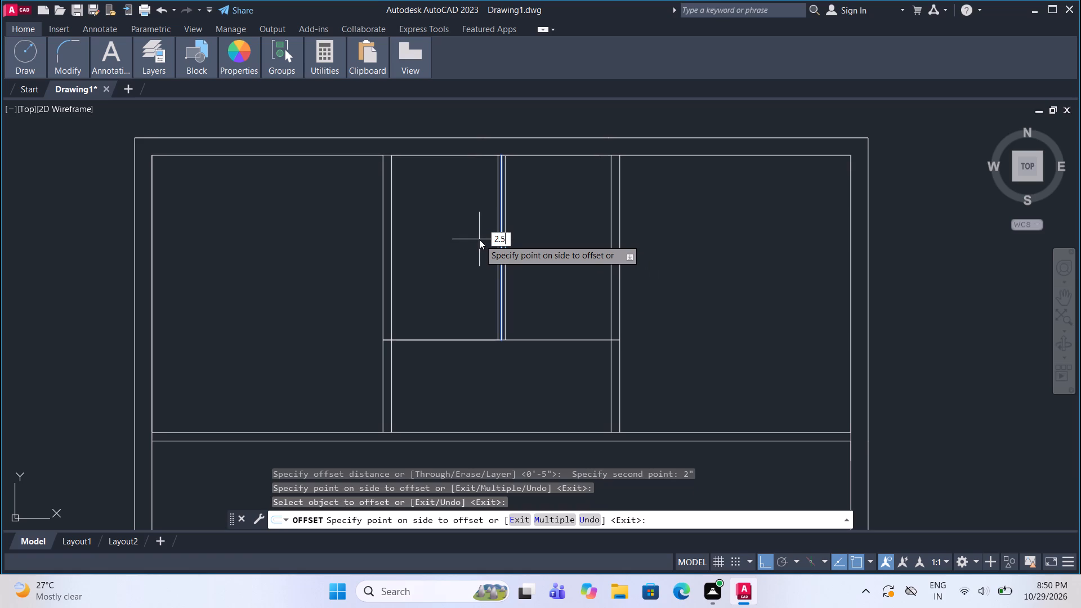
key(shift+quotedbl)
key(Return)
key(Escape)
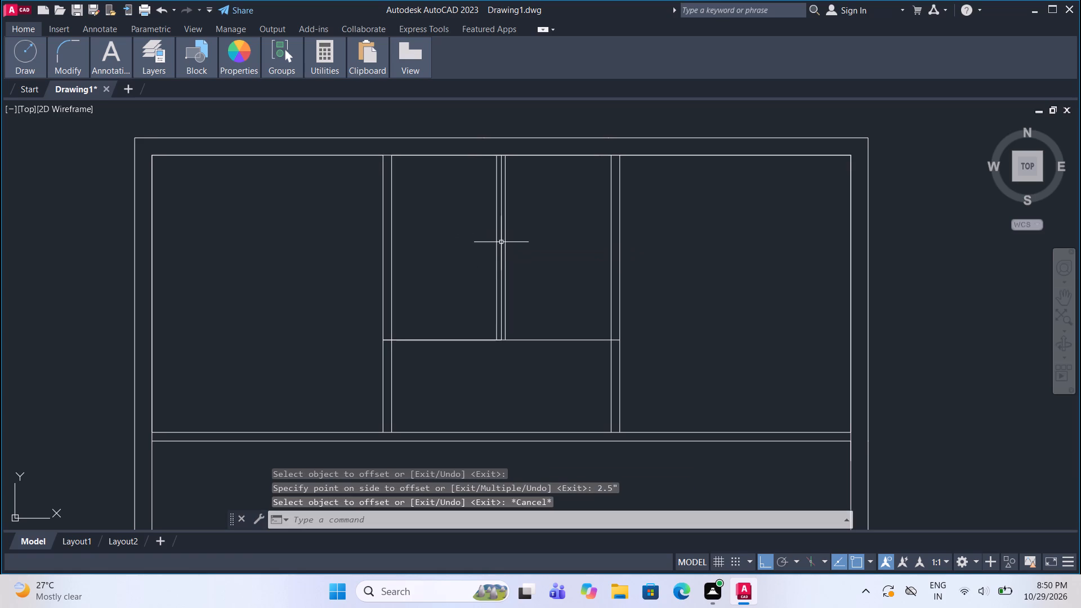
Delete the original centre line between the two offset lines in the middle room.
click(501, 242)
key(Delete)
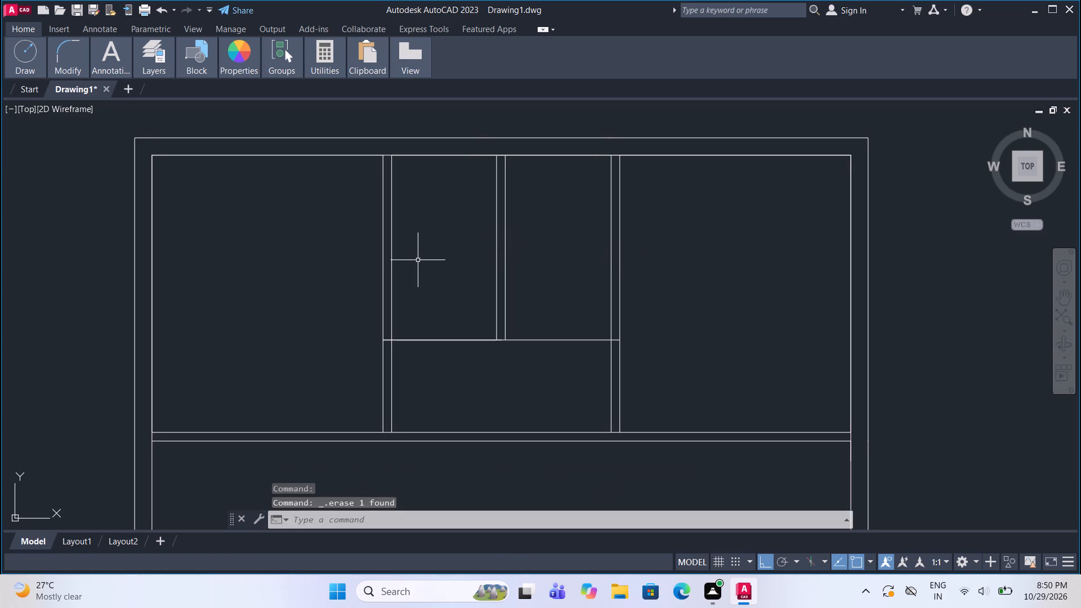
Offset the middle room's horizontal dividing line 4.5" downward to give that wall its thickness.
scroll(441, 281, down, 1)
middle_drag(474, 290, 467, 274)
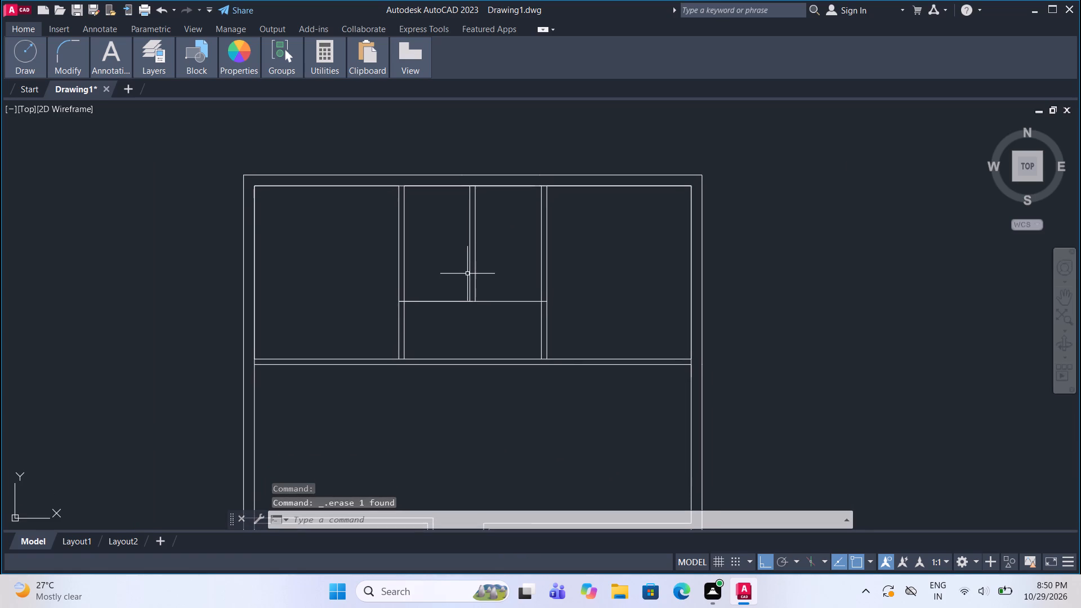
scroll(469, 301, up, 2)
click(448, 303)
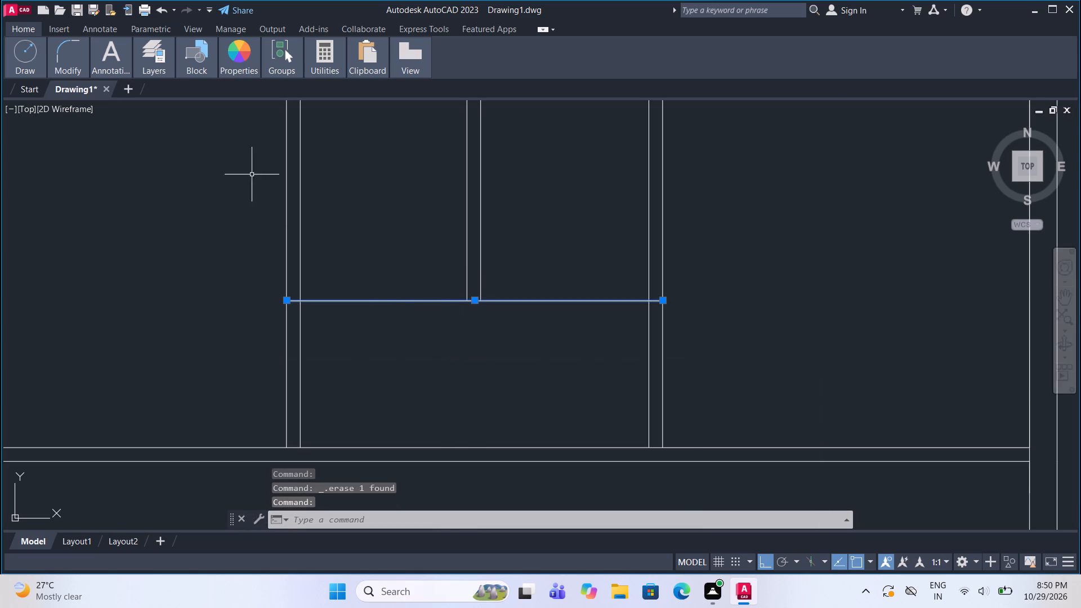
click(206, 125)
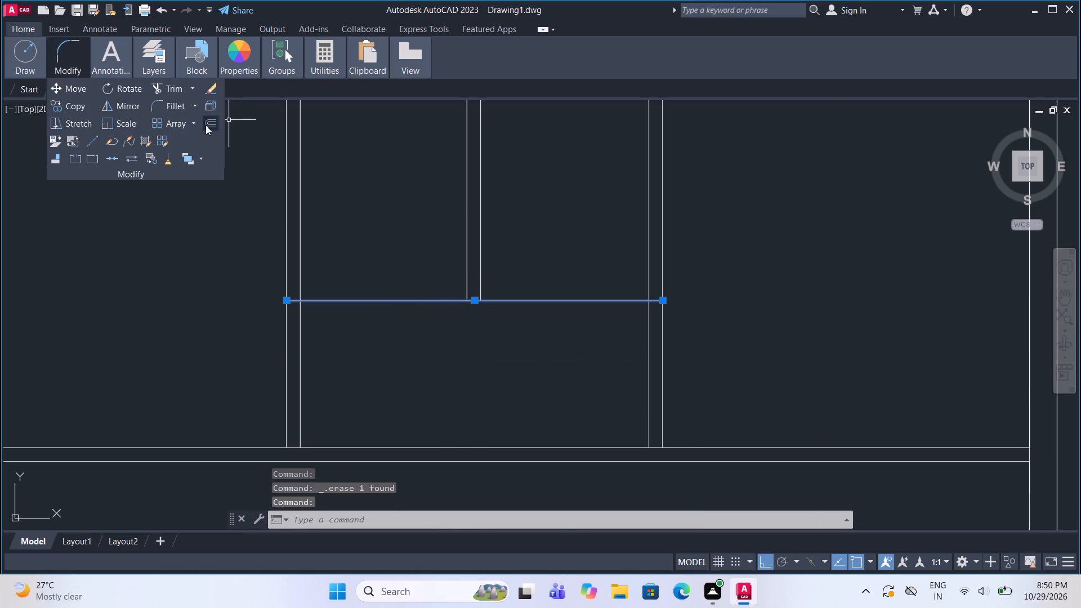
click(418, 302)
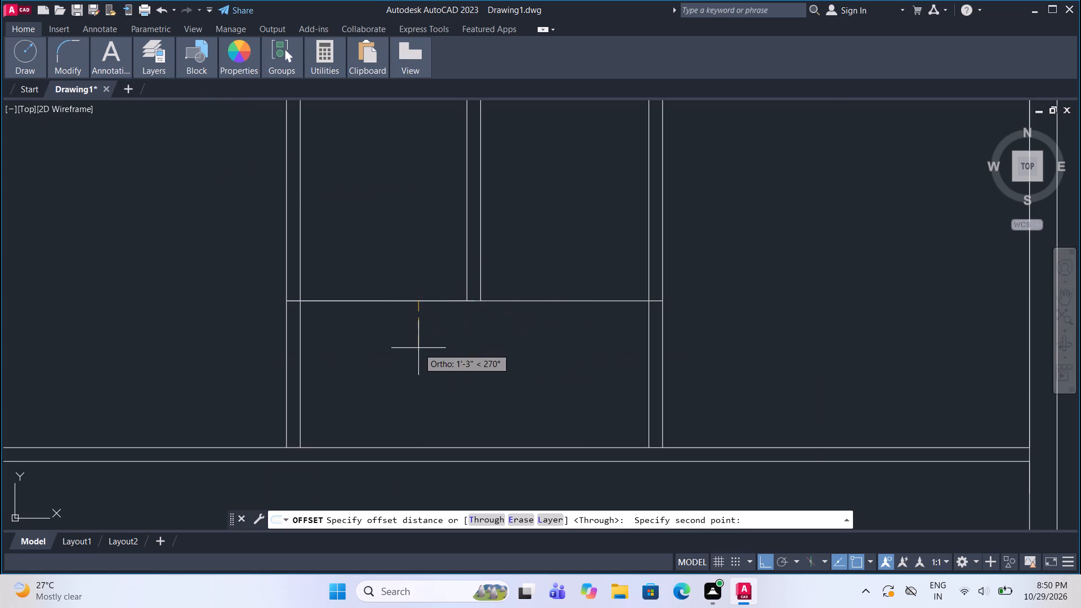
text(4.5)
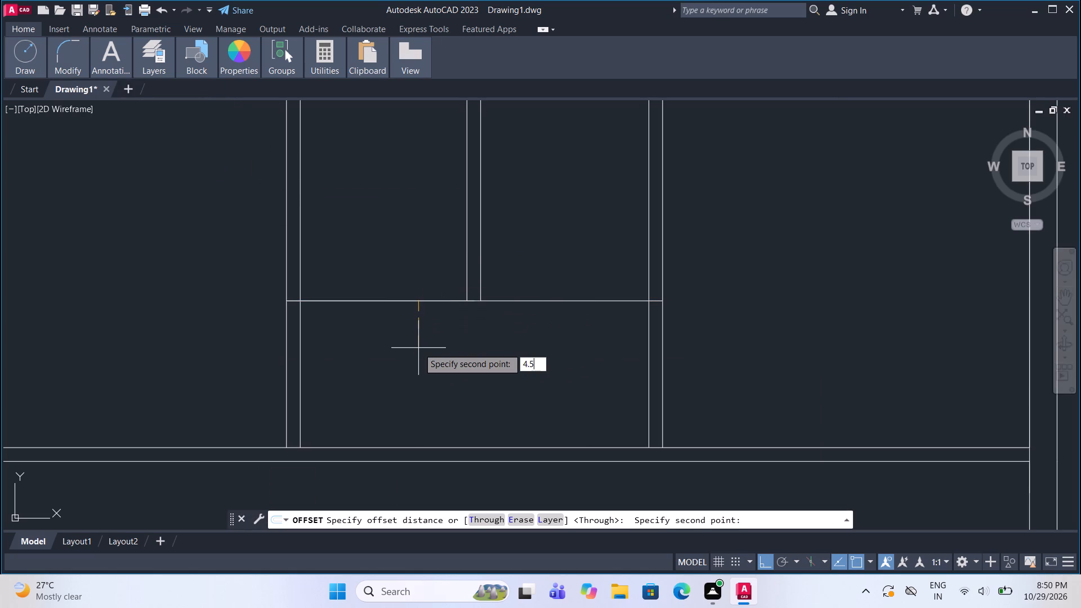
key(shift+quotedbl)
key(Return)
click(417, 356)
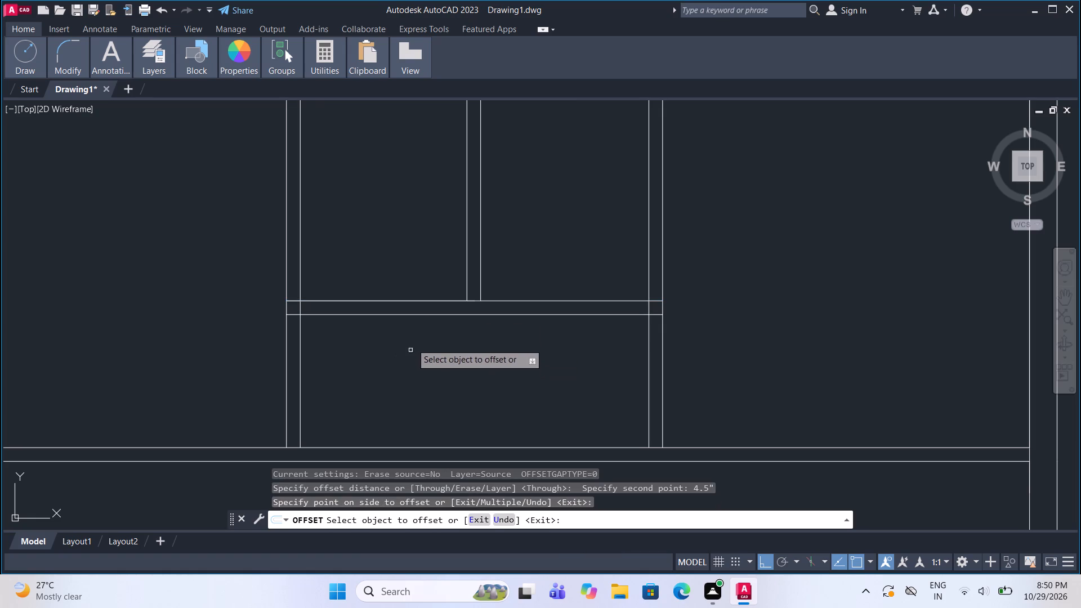
Fillet the left partition's inner line with the upper line of the middle room's horizontal wall into a square corner.
scroll(430, 306, down, 2)
scroll(411, 320, up, 1)
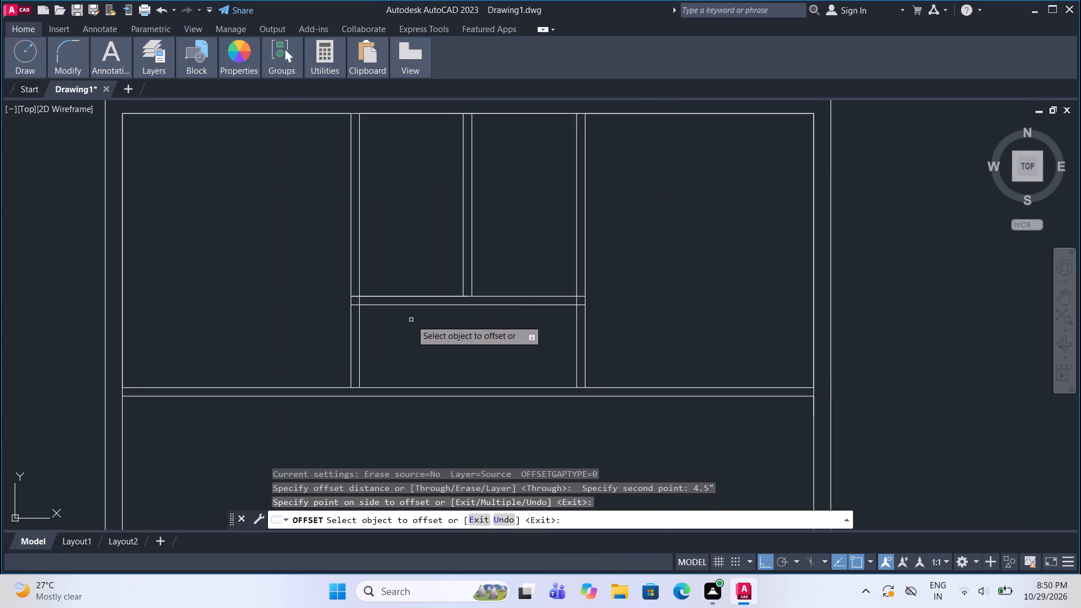
key(Escape)
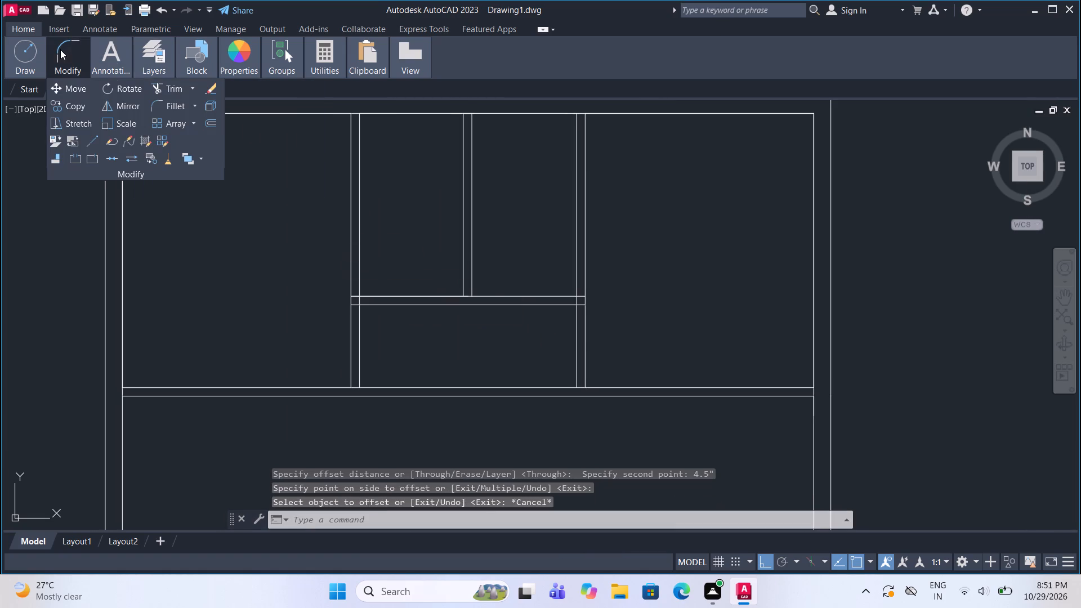
click(177, 104)
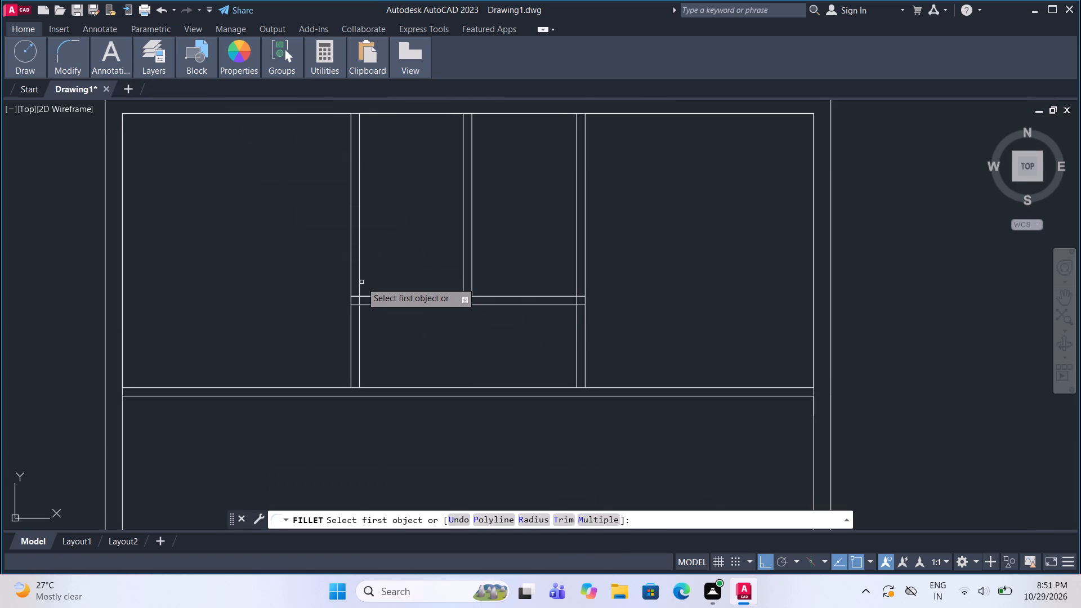
click(361, 282)
click(377, 296)
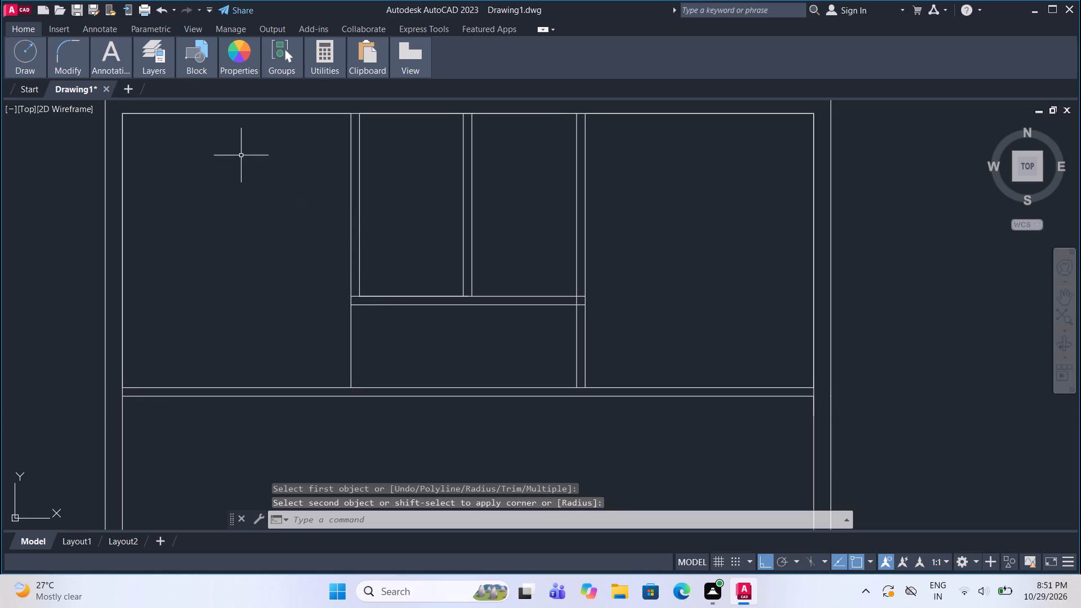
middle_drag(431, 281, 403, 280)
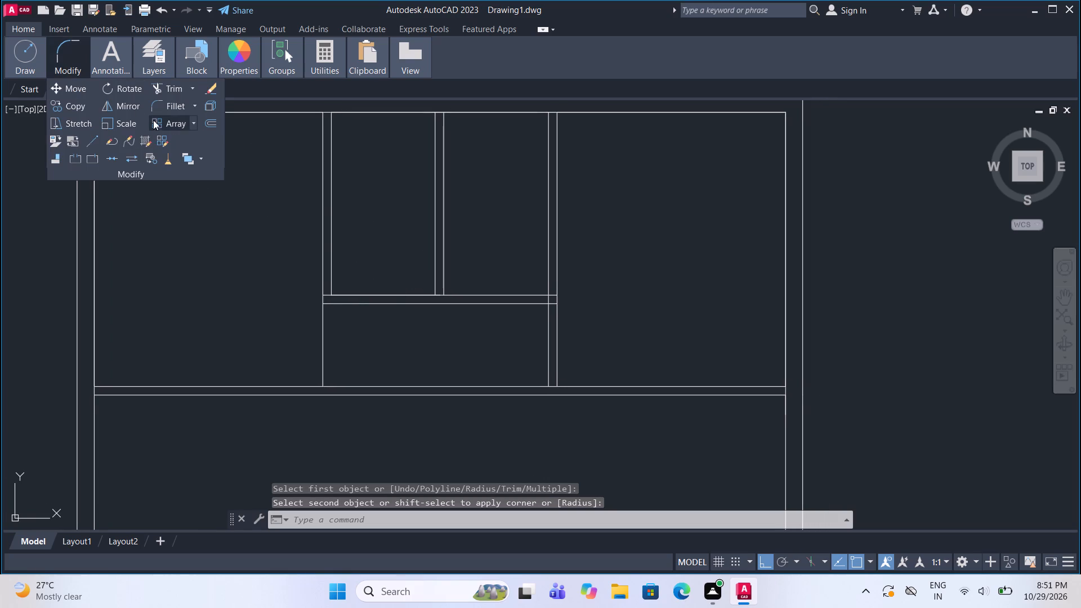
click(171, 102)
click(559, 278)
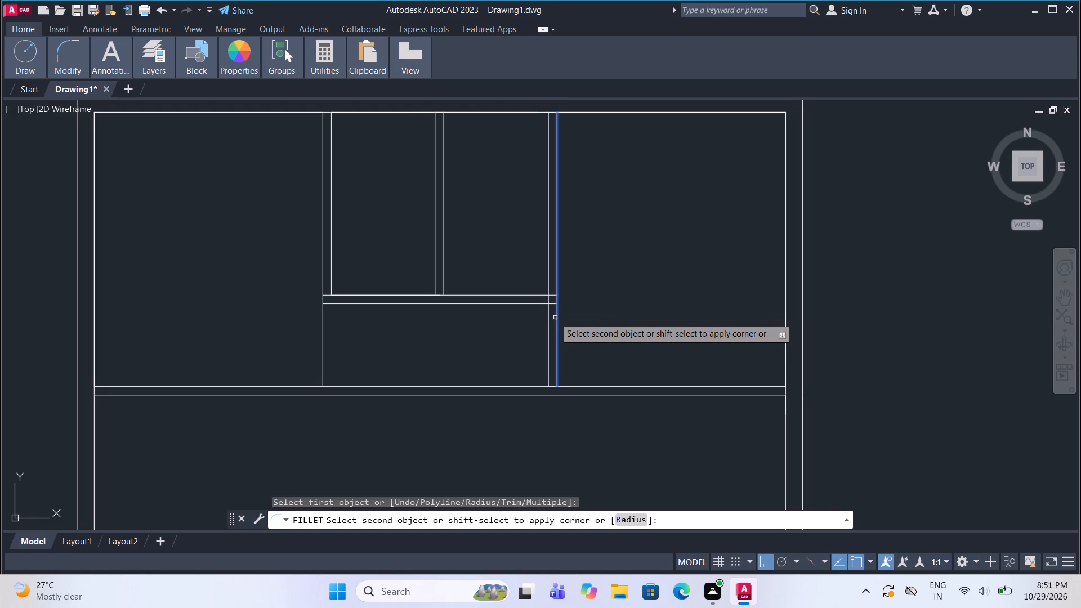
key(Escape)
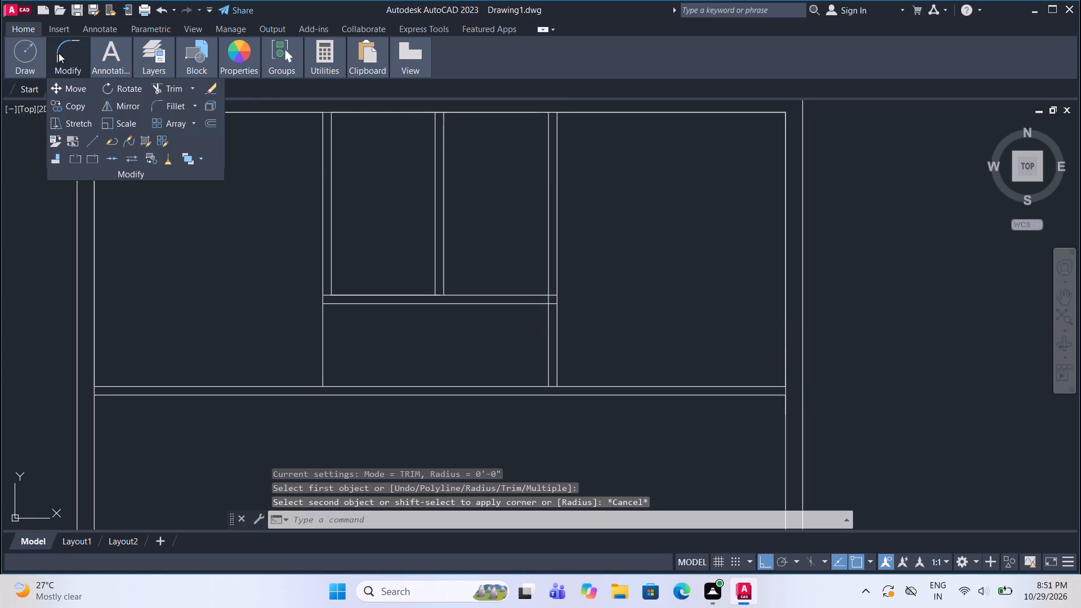
Fillet the upper line of the middle room's horizontal wall with the right partition's inner line into a square corner.
click(59, 53)
click(173, 104)
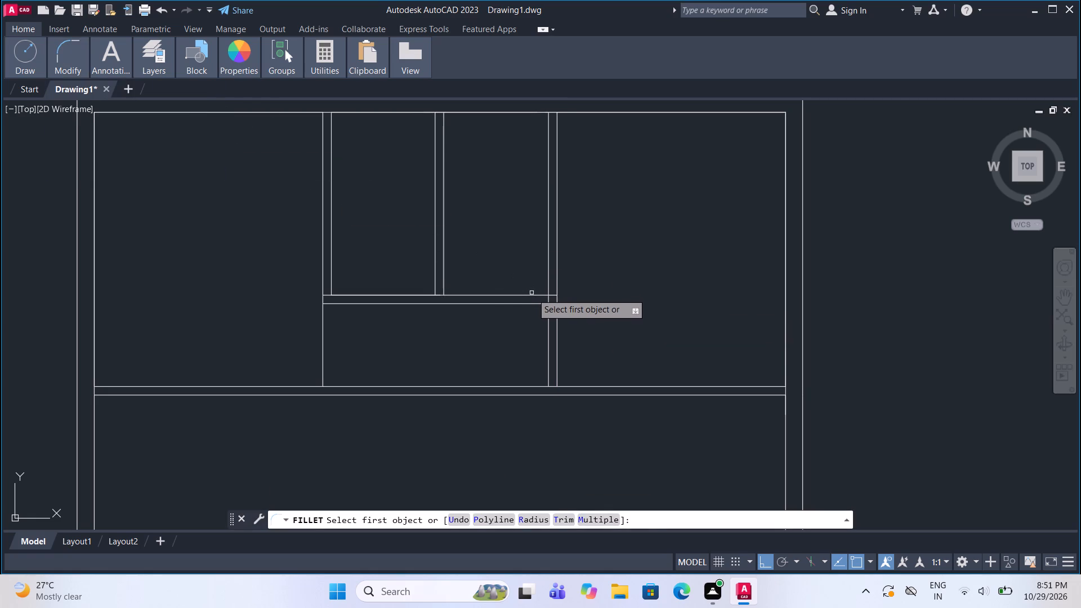
click(532, 293)
click(550, 285)
Trim the short upper-line stub crossing the left partition where the compartments' bottom wall meets it.
middle_drag(498, 281, 483, 280)
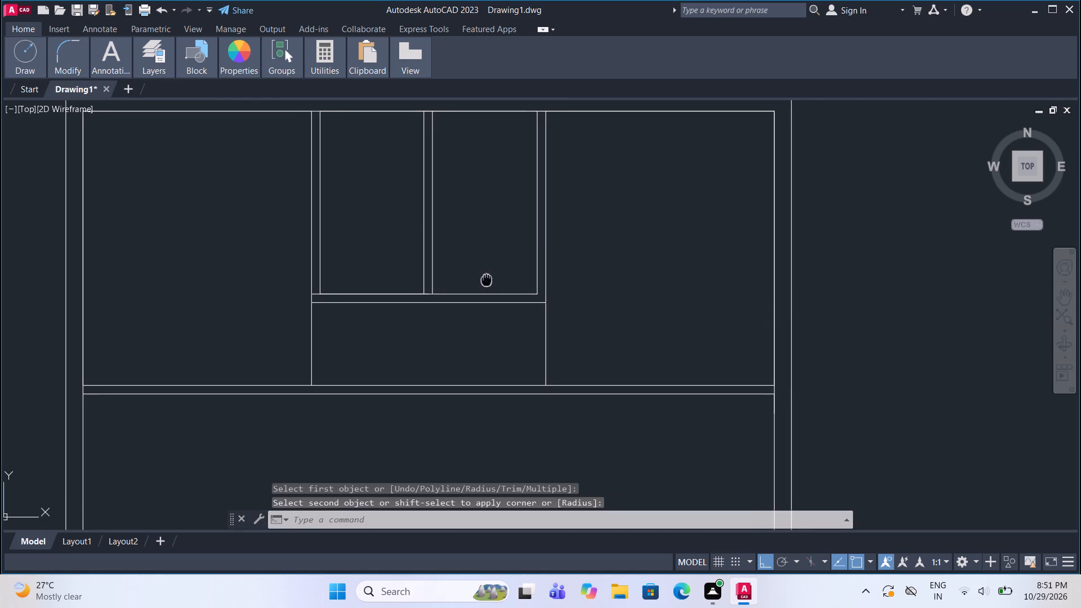
middle_drag(483, 280, 474, 280)
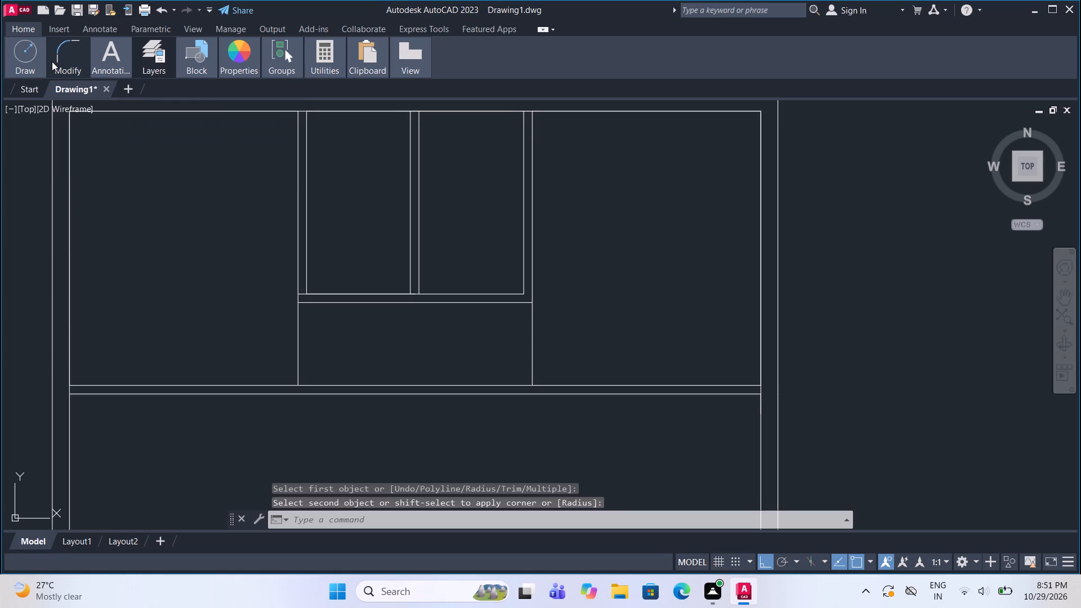
click(58, 57)
click(178, 91)
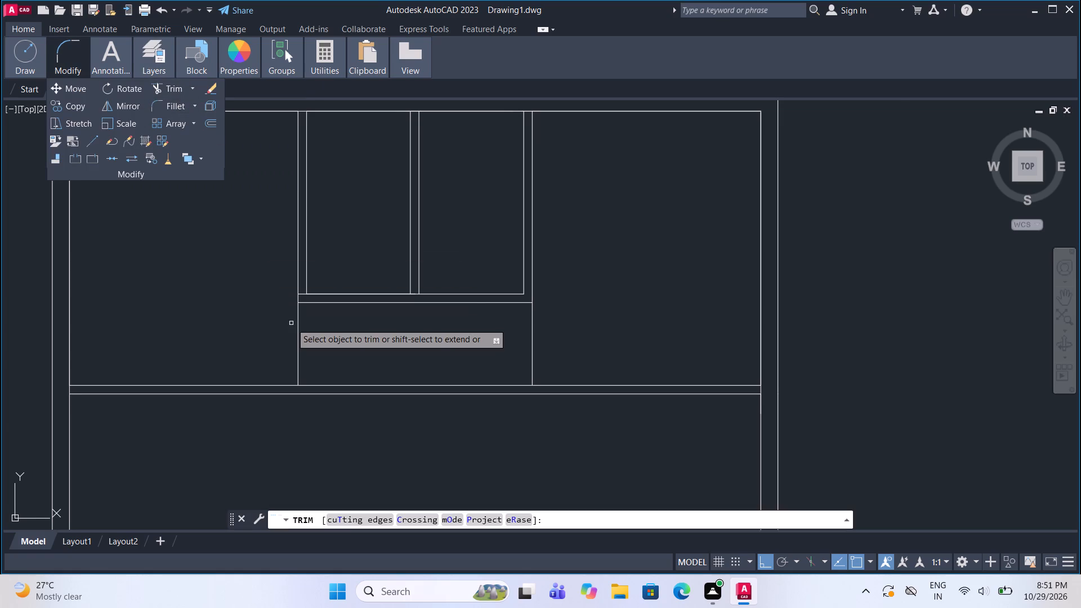
scroll(291, 323, up, 2)
click(315, 249)
scroll(327, 298, down, 4)
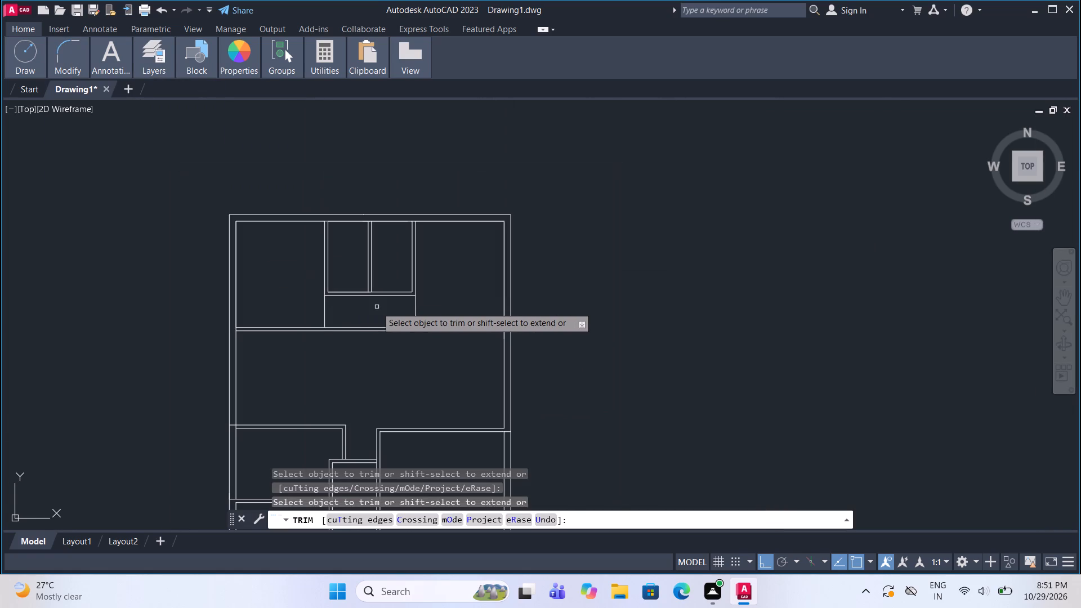
scroll(377, 307, down, 1)
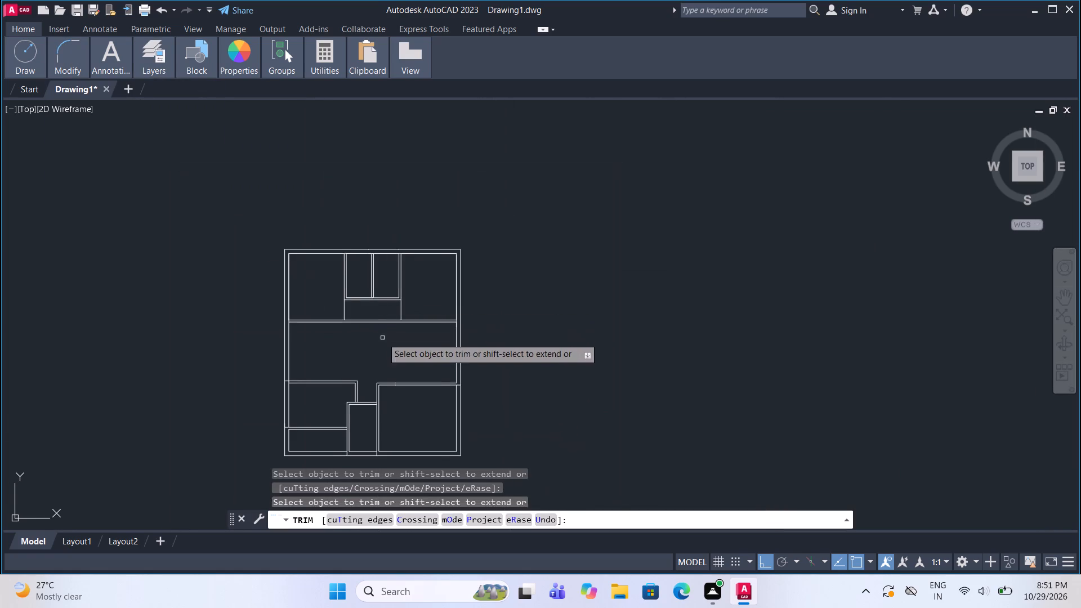
middle_drag(383, 338, 407, 335)
scroll(408, 345, up, 1)
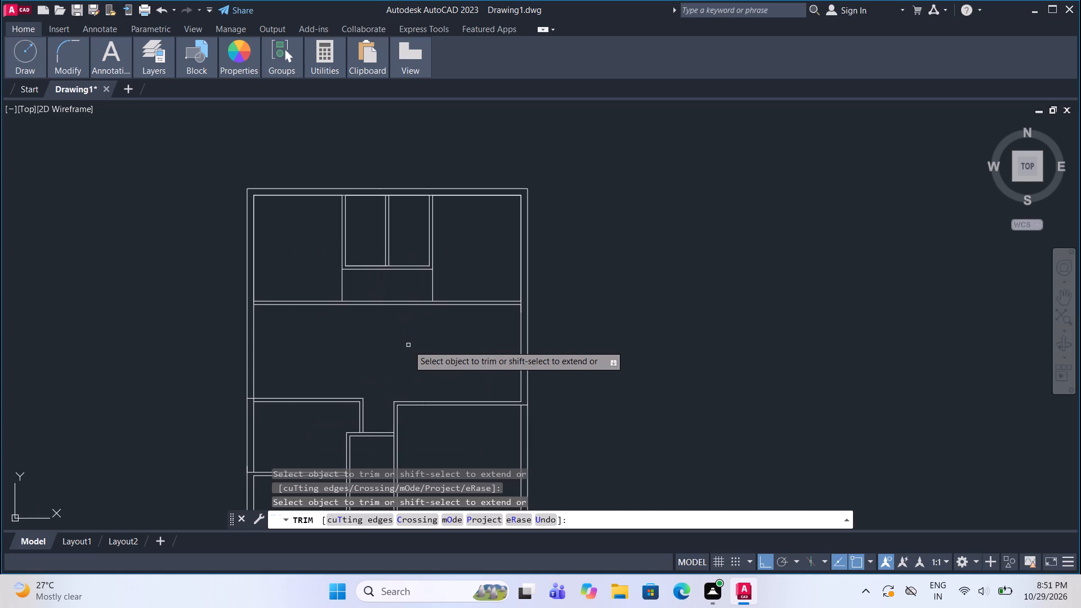
key(Escape)
scroll(388, 279, down, 1)
middle_drag(414, 332, 413, 323)
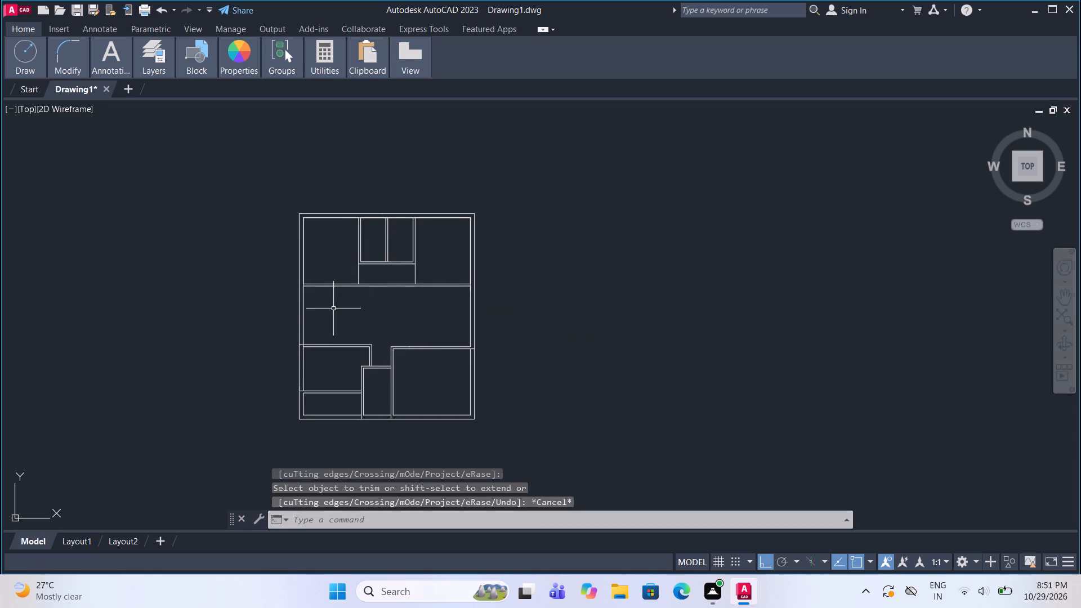
Draw a vertical line about 10'-8" long near the central hall's left wall, from the lower-left room's top wall to the upper cross wall.
scroll(327, 327, up, 2)
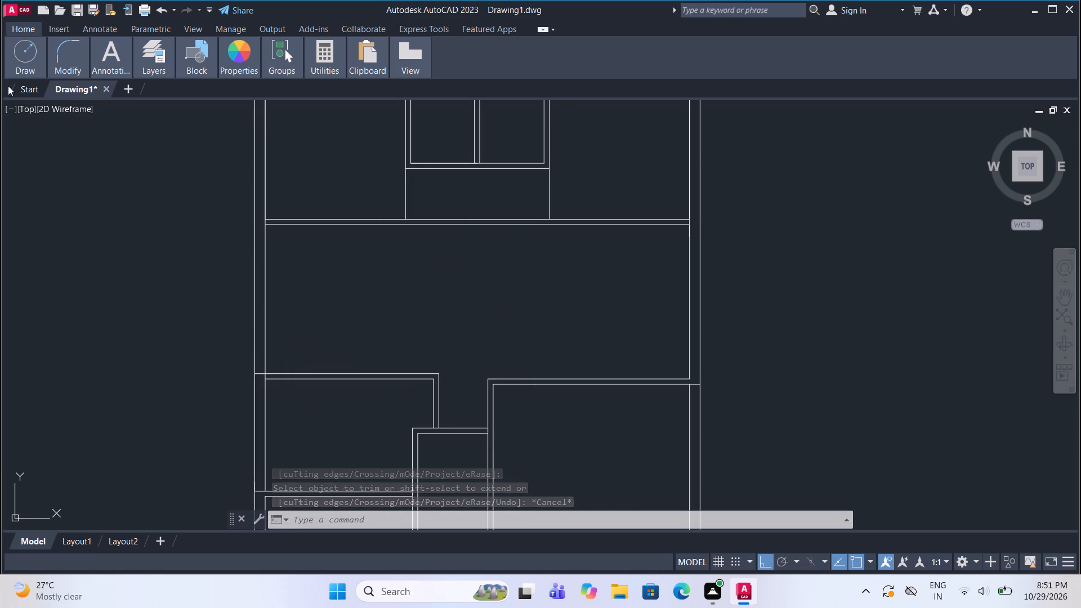
click(25, 53)
click(20, 92)
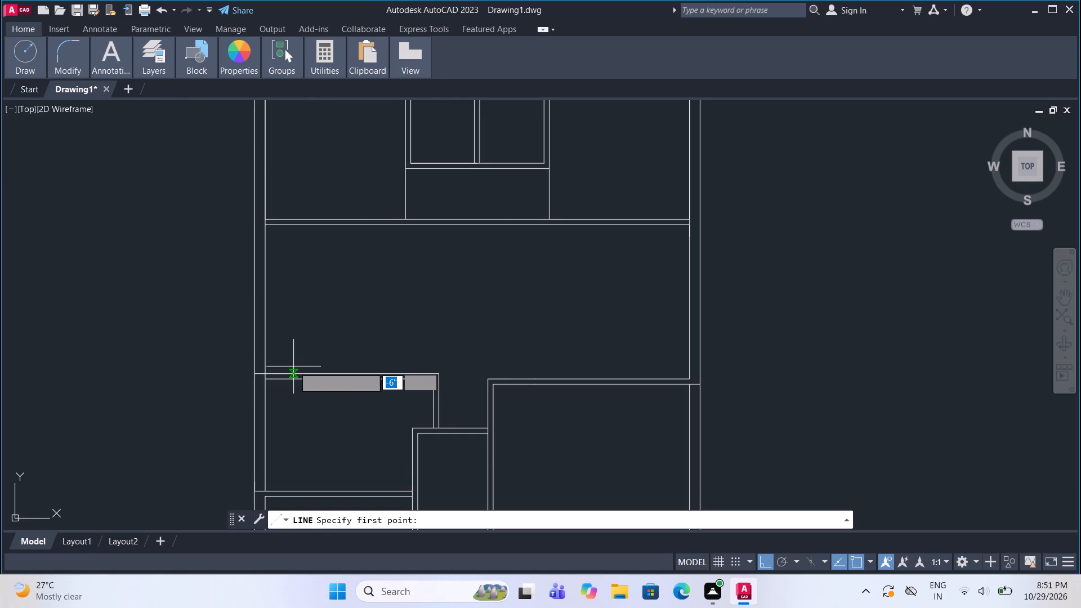
click(293, 367)
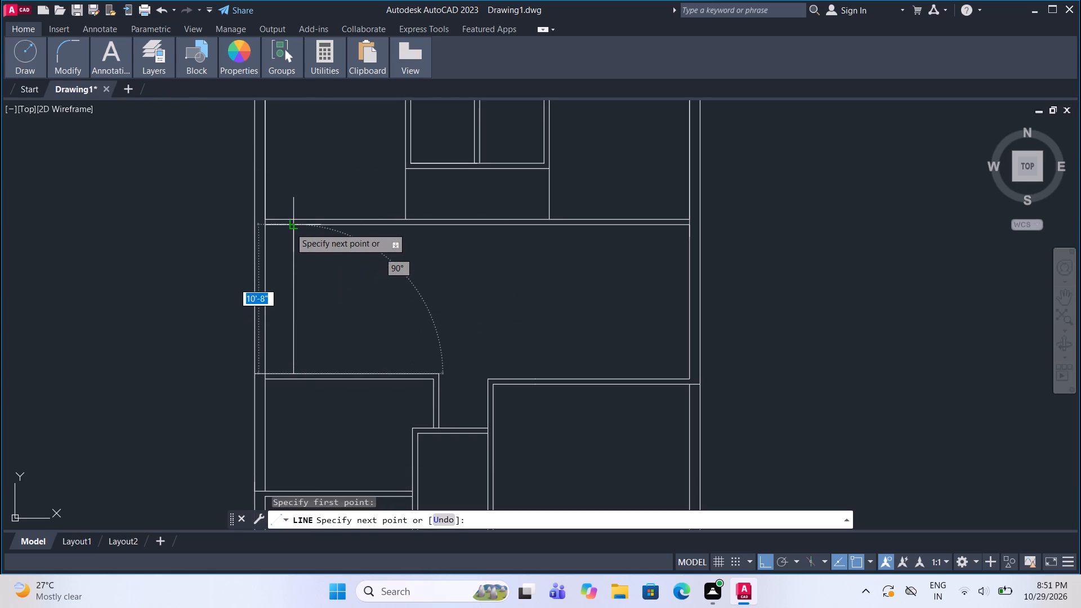
click(290, 227)
key(Escape)
Offset the new vertical line in the central hall 9" to the right to give the wall its thickness.
click(291, 277)
click(299, 295)
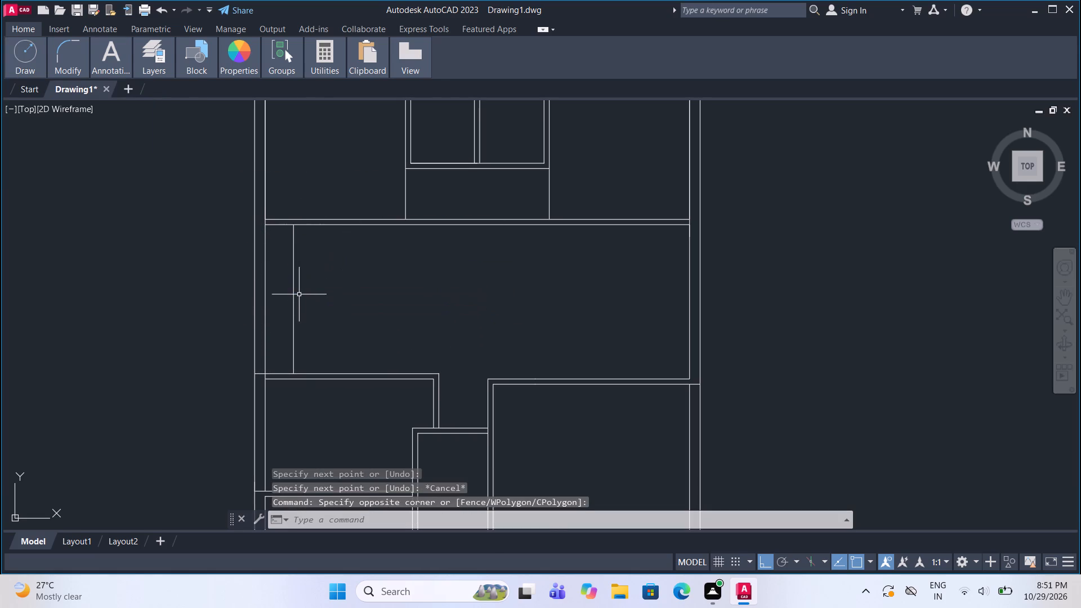
drag(298, 294, 291, 287)
drag(293, 289, 289, 284)
double_click(66, 79)
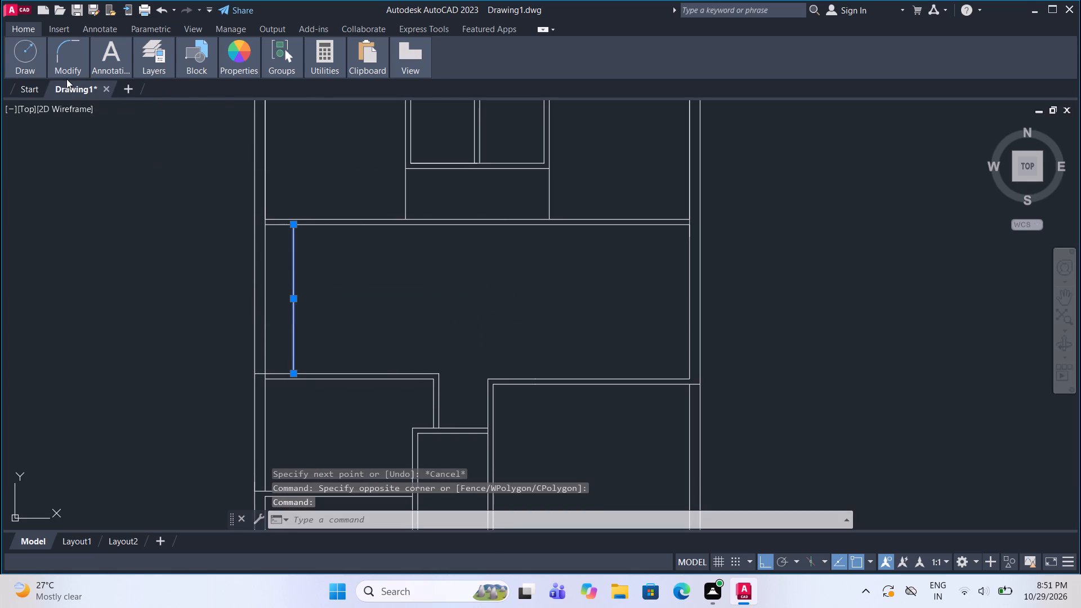
click(76, 59)
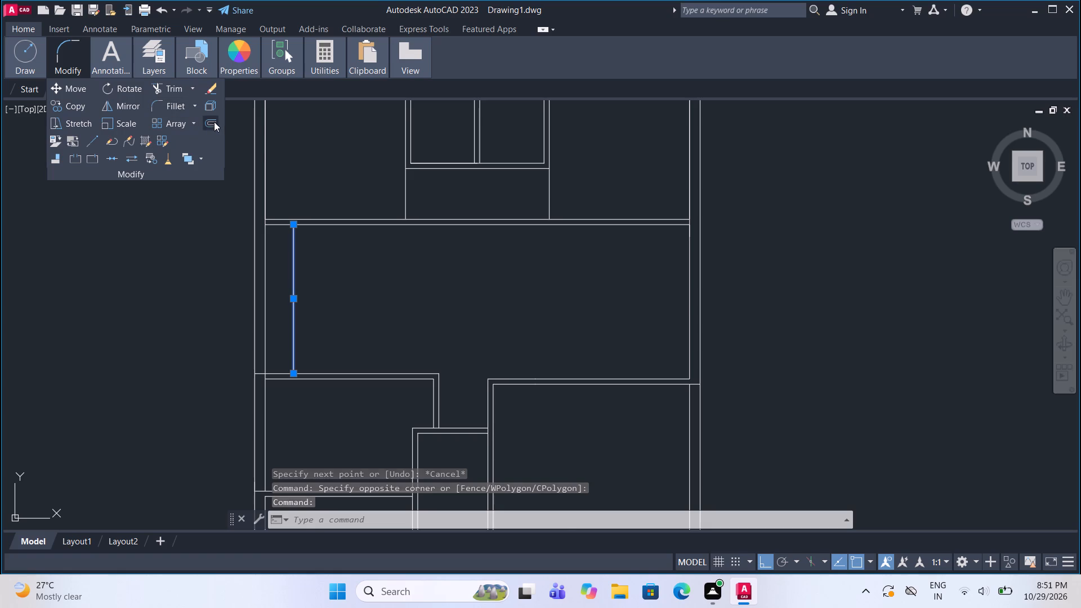
click(214, 122)
click(294, 280)
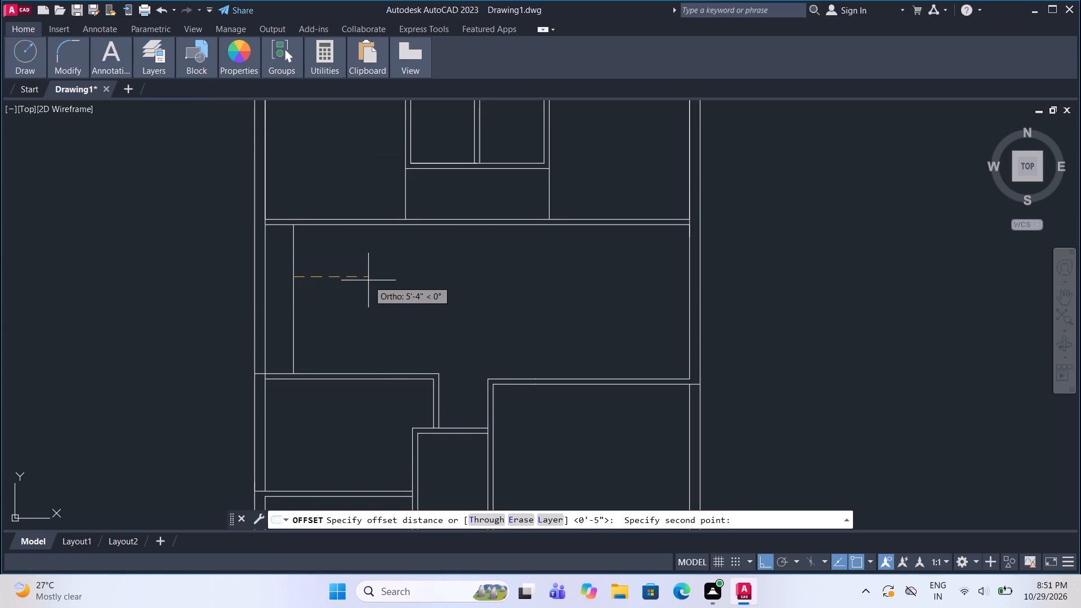
text(9")
key(Return)
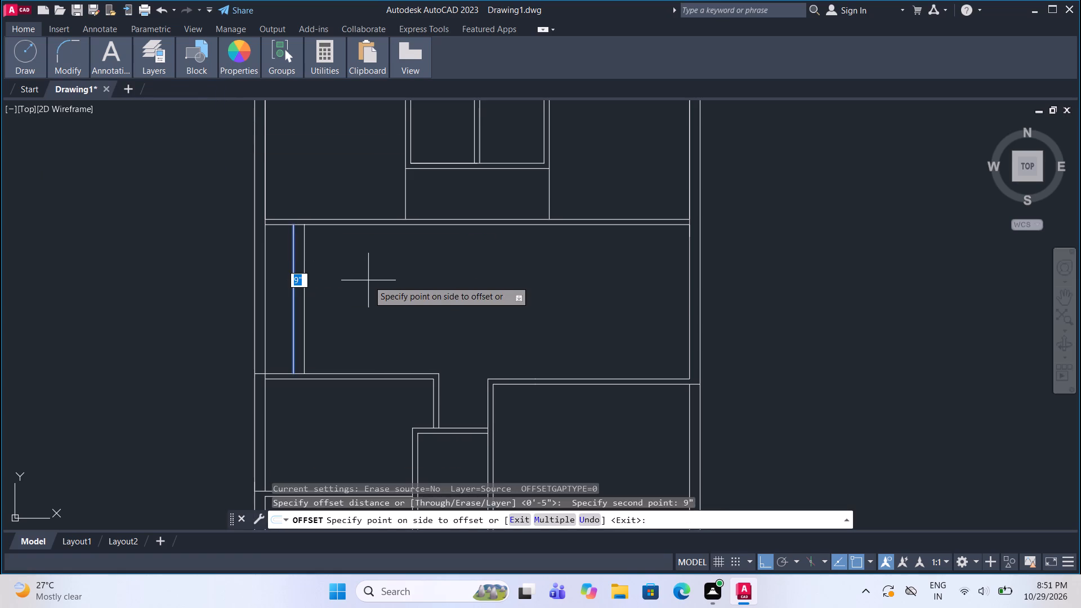
click(410, 288)
key(Escape)
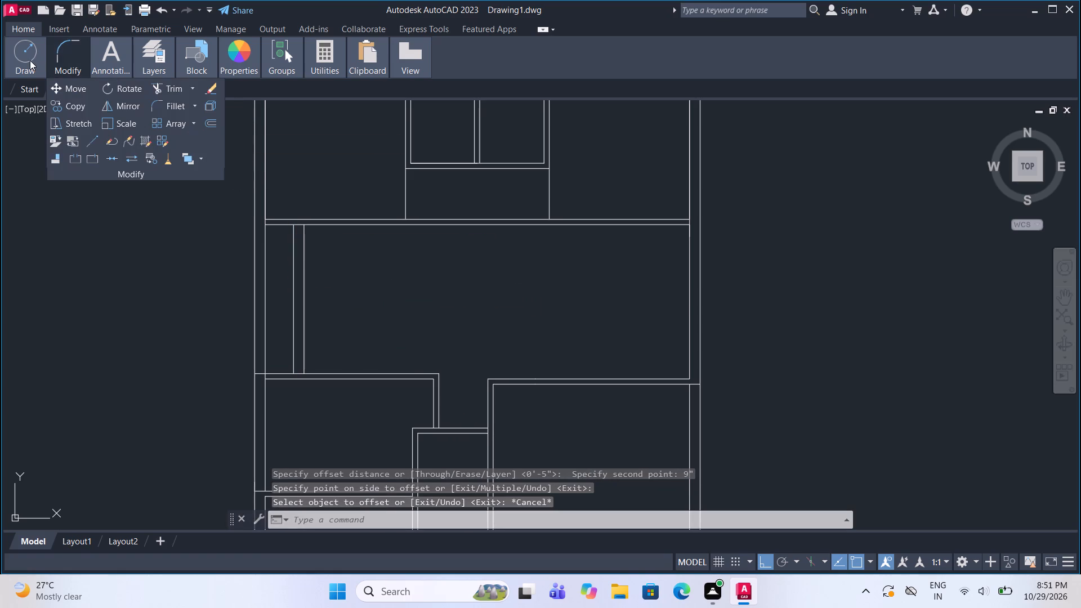
Draw a short line across the left exterior wall, from its inner to outer face, level with the upper cross wall's top line.
click(30, 61)
click(30, 90)
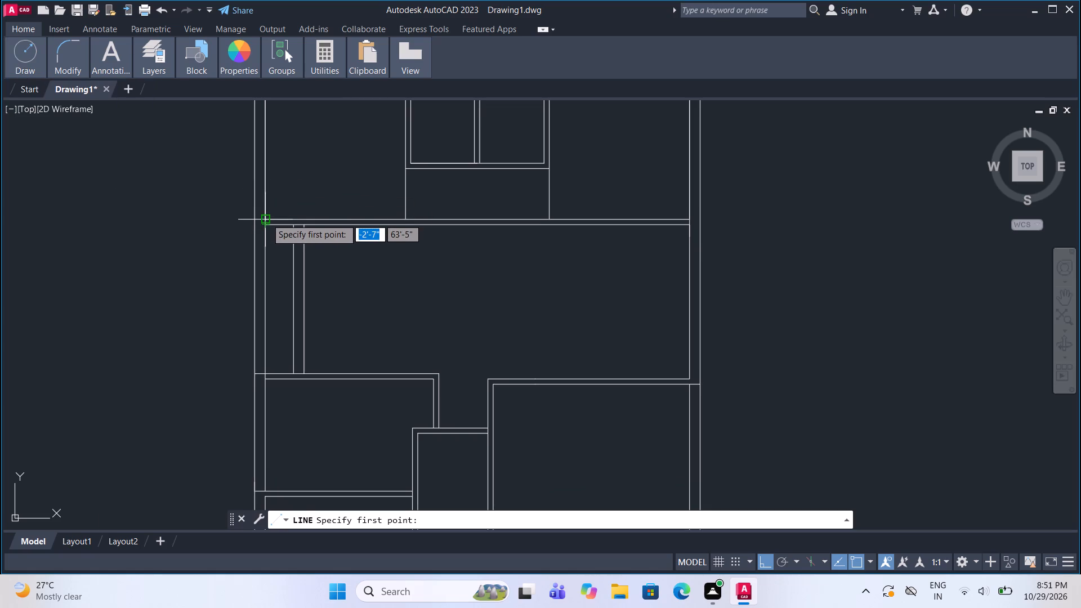
click(266, 218)
click(254, 219)
click(23, 47)
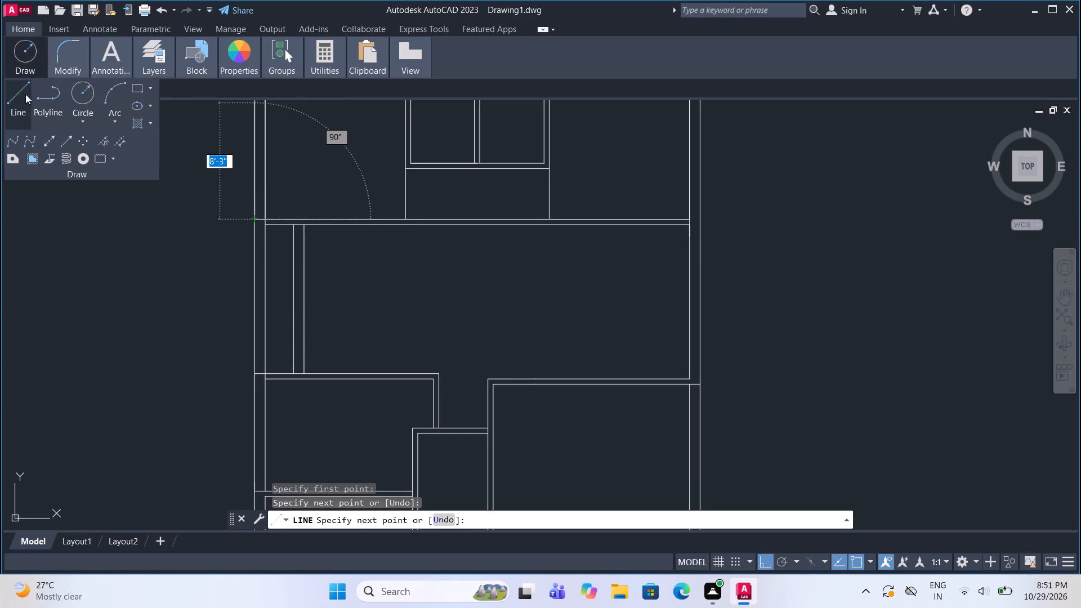
click(16, 101)
key(Escape)
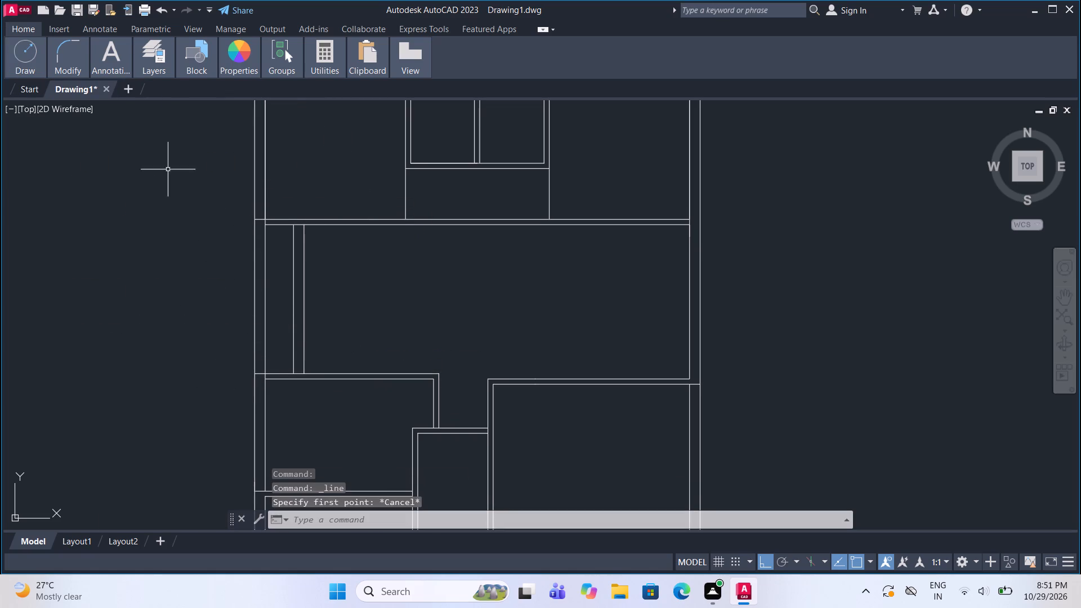
Trim away both lines of the left exterior wall between the upper cross wall and the lower-left room.
click(71, 43)
click(179, 88)
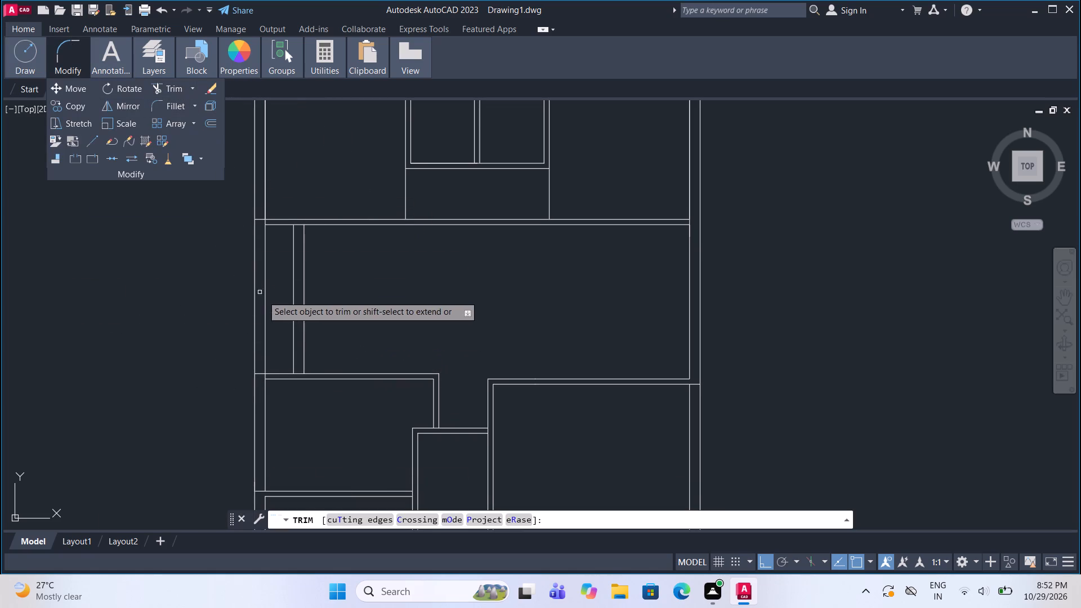
drag(273, 303, 238, 290)
key(Escape)
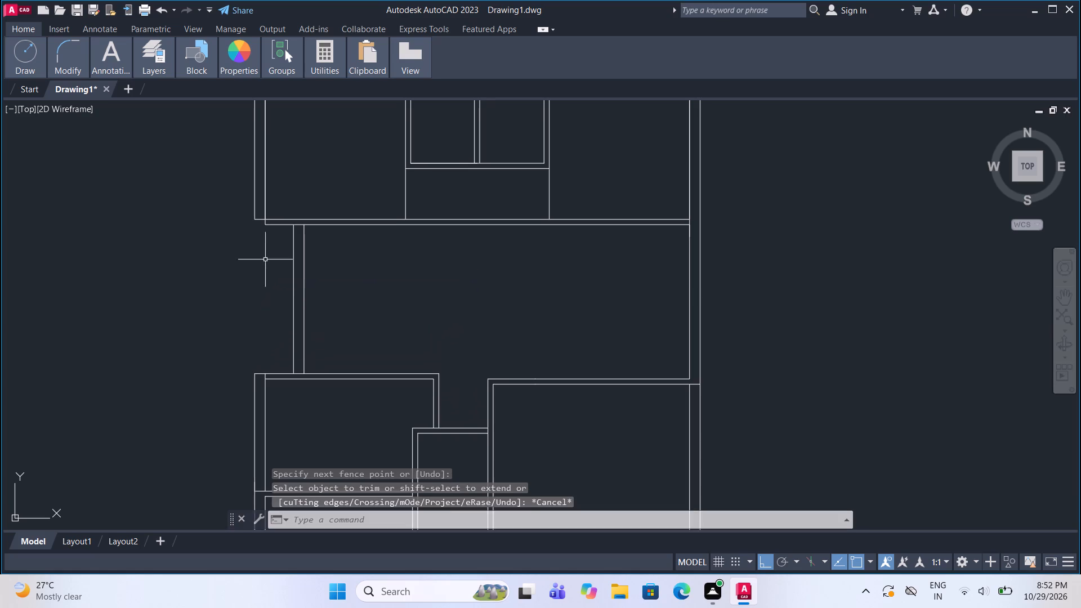
Fillet the left exterior wall's outer line with the upper cross wall's bottom line to close the corner.
scroll(268, 217, up, 1)
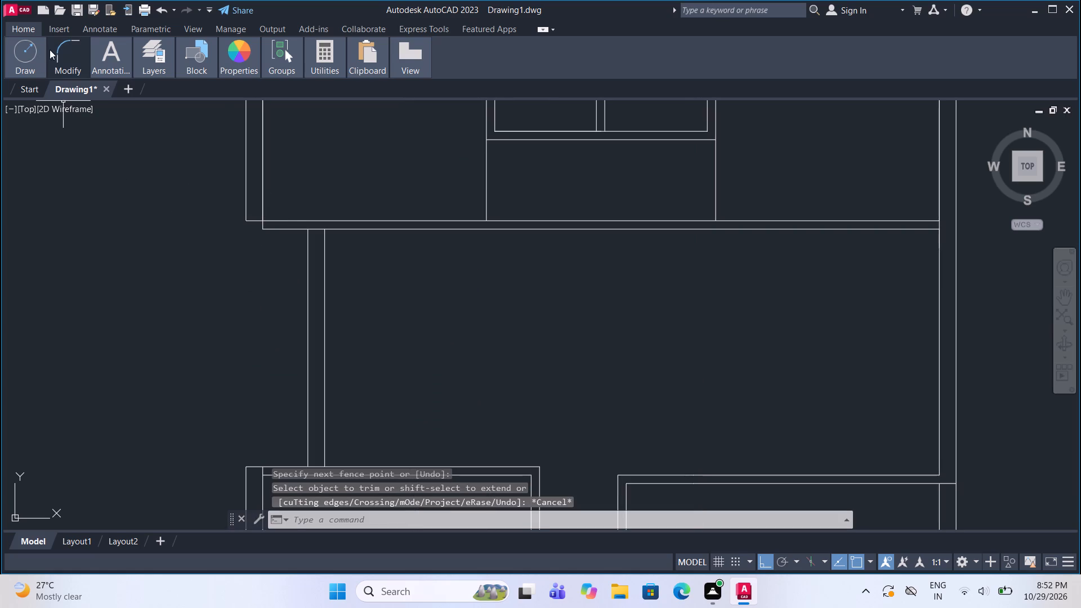
click(56, 52)
click(169, 113)
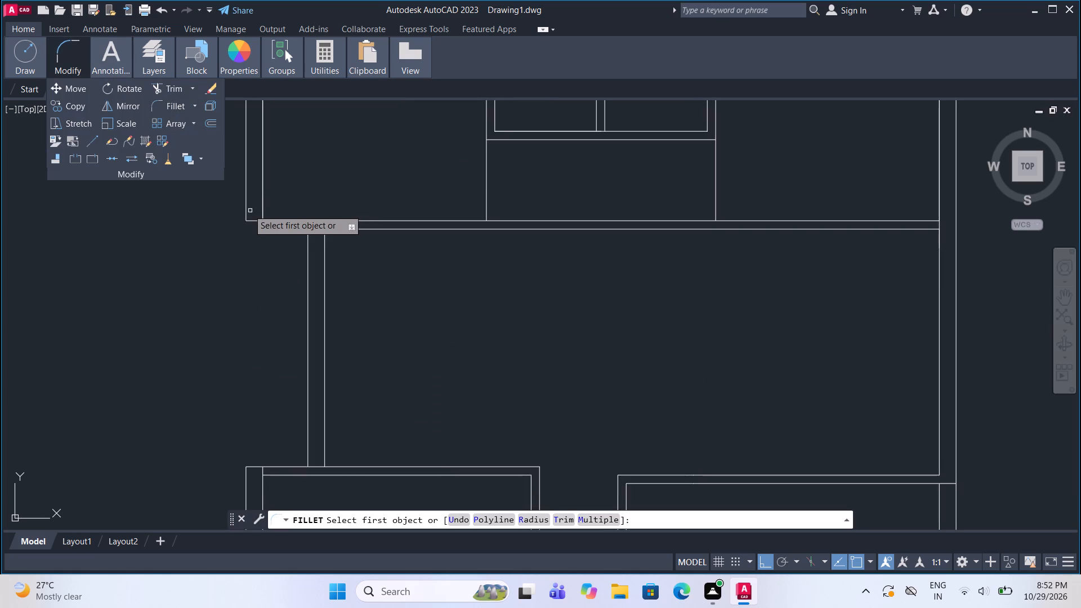
click(245, 207)
click(278, 230)
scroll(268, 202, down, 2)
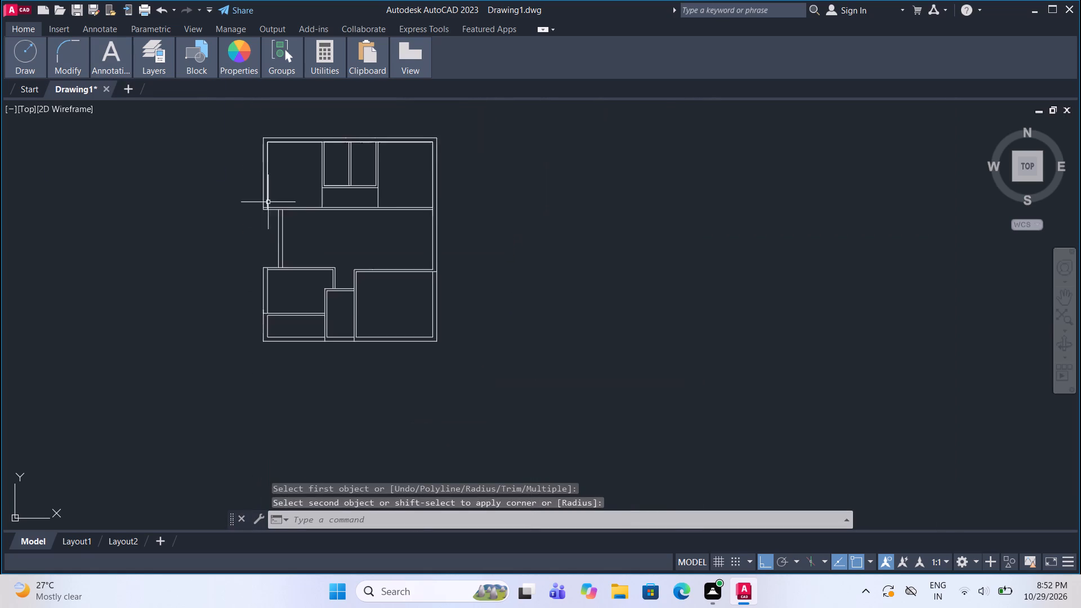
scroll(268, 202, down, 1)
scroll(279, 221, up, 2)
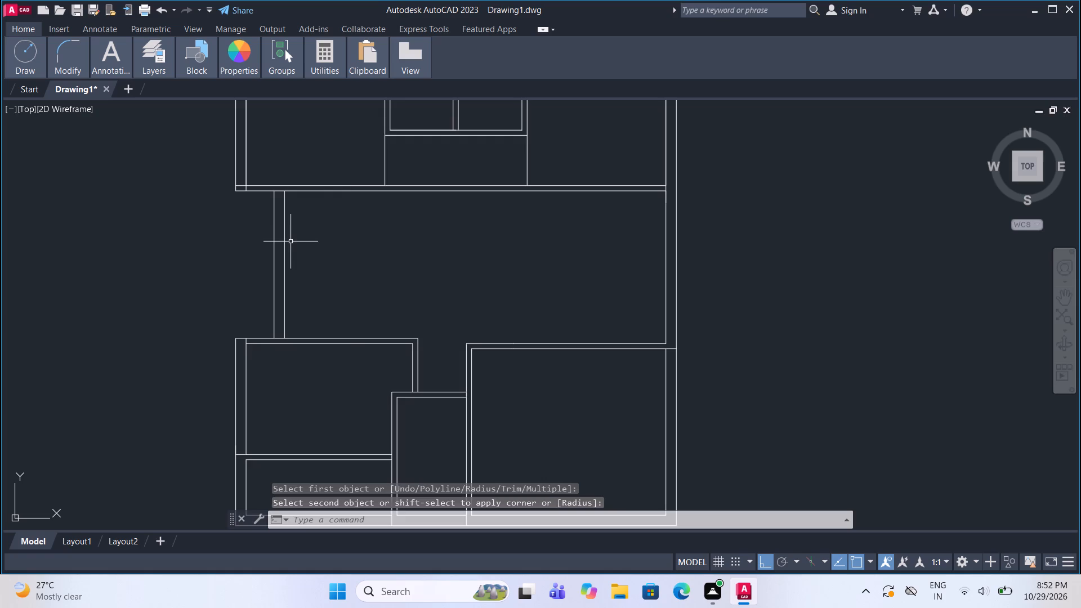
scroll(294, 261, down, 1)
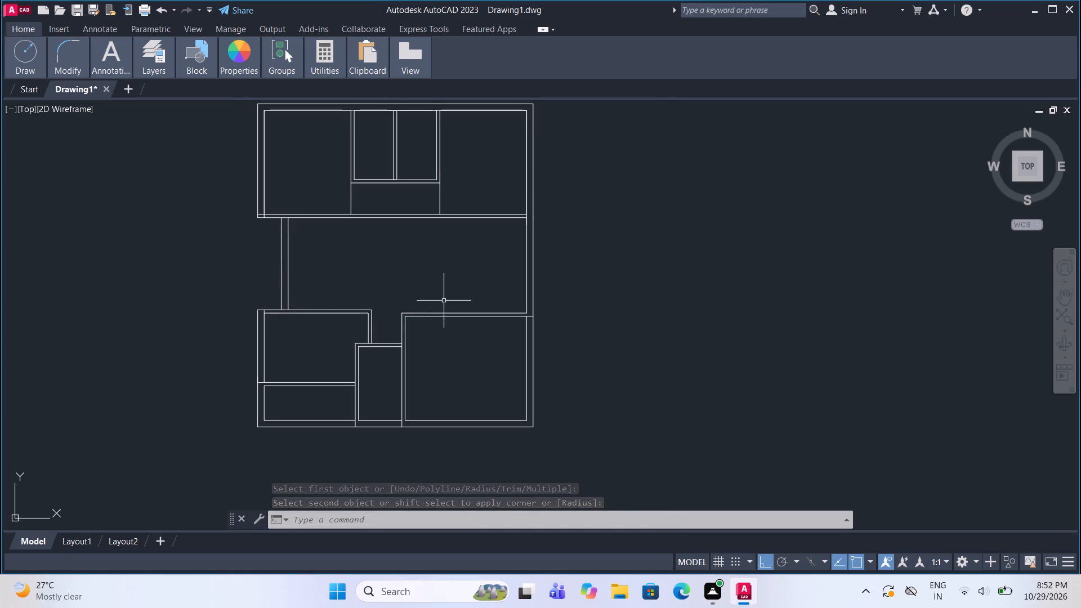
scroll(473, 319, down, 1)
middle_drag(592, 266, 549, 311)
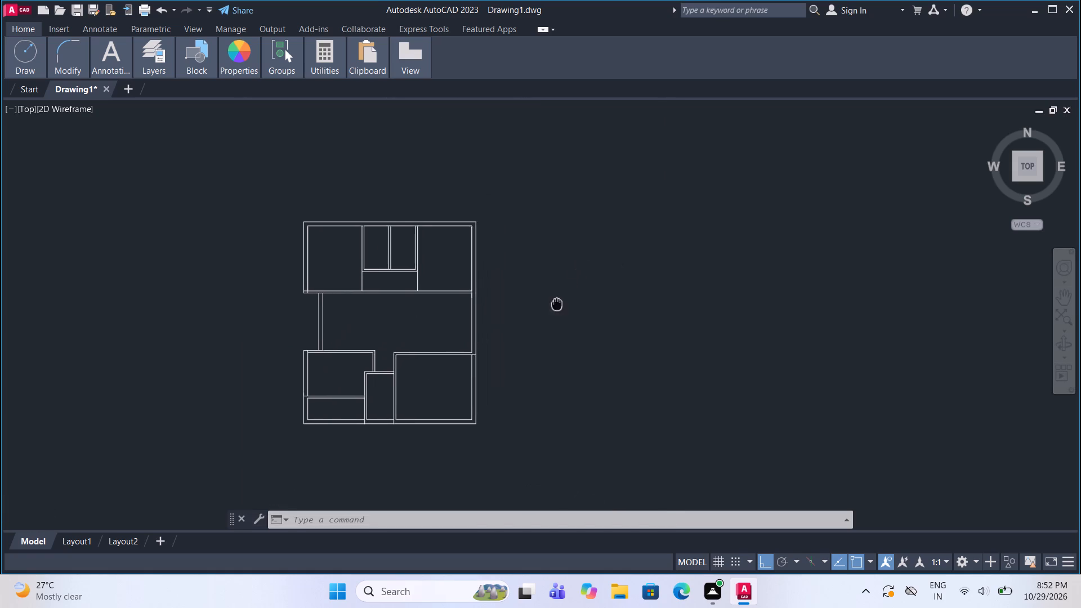
Insert the imperial door block from the architectural tool palette into the empty space left of the floor plan.
middle_drag(549, 311, 546, 314)
text(tool)
click(619, 309)
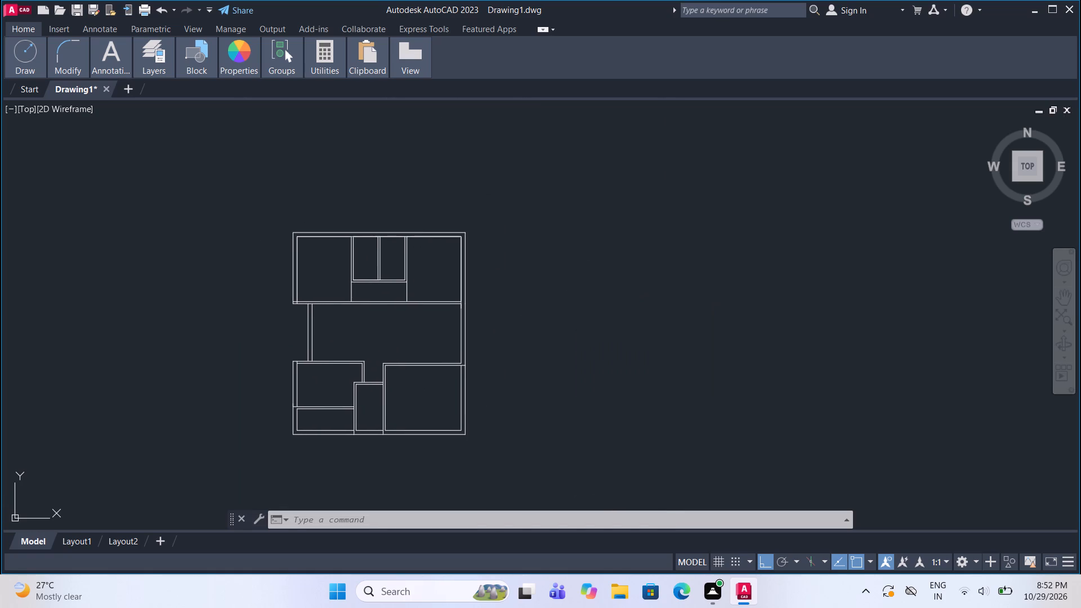
click(622, 121)
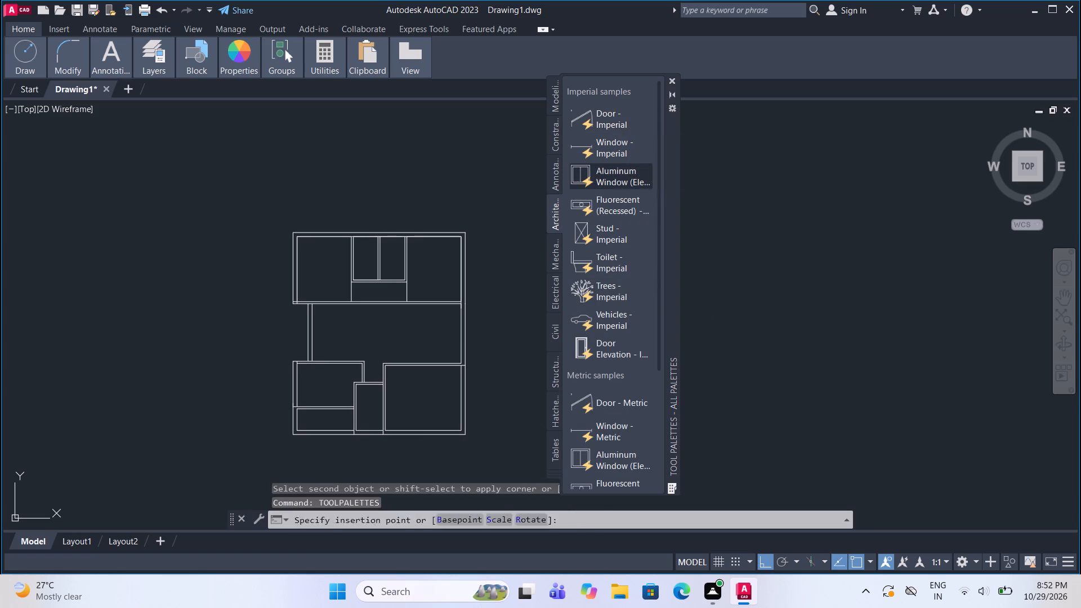
click(99, 289)
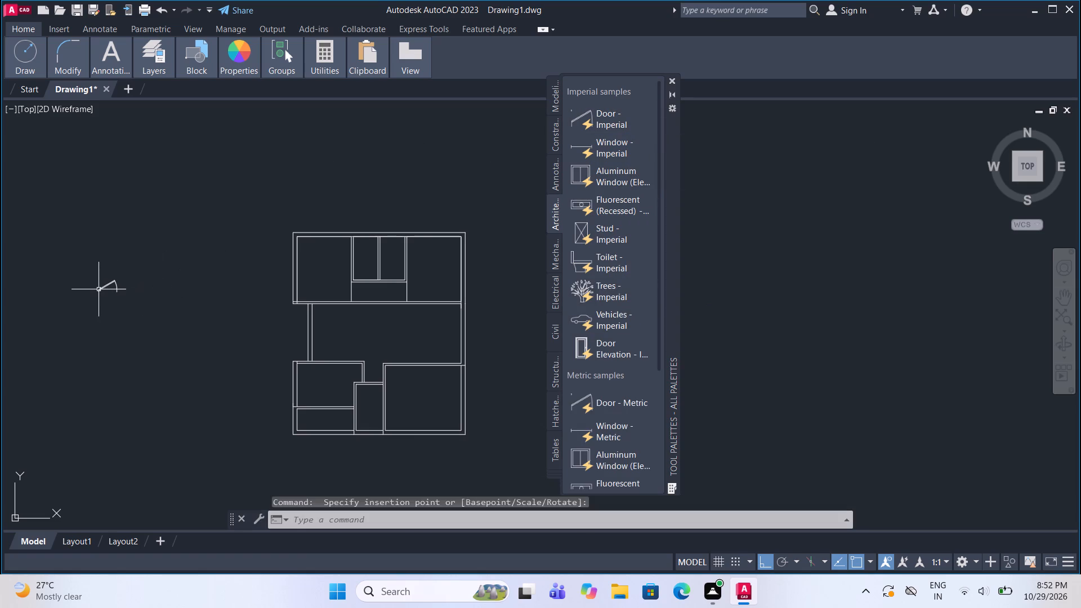
Insert the imperial toilet block above the placed door, and close the tool palettes.
click(612, 265)
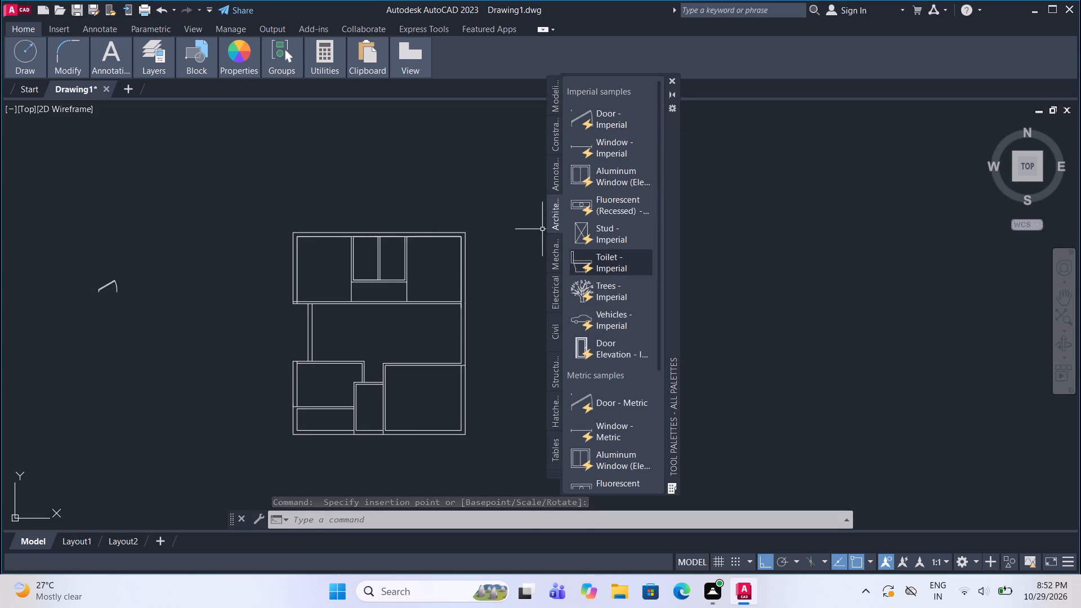
click(116, 206)
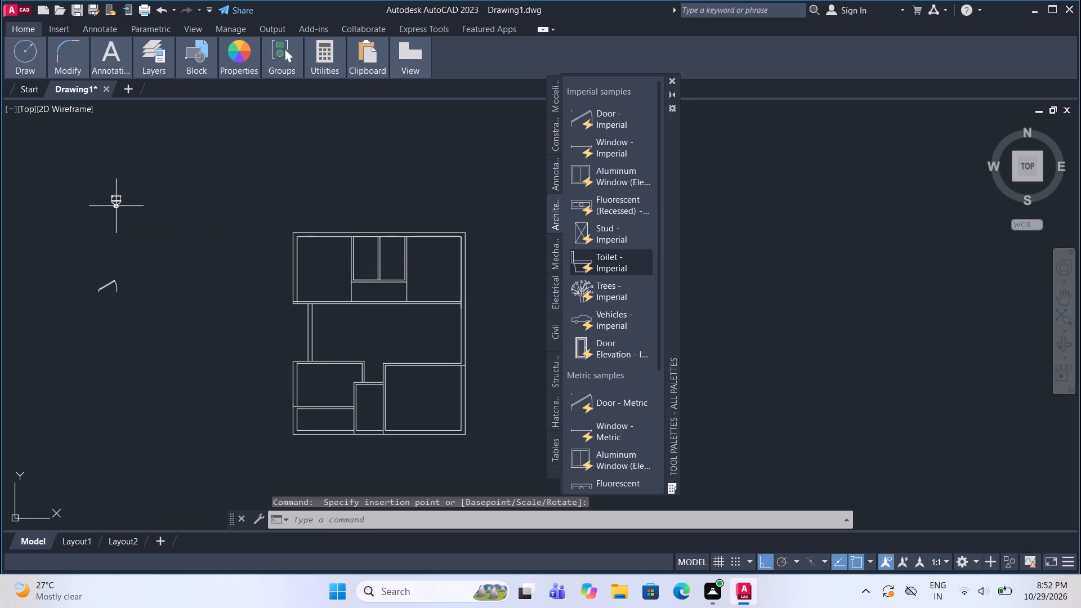
middle_drag(151, 249, 175, 263)
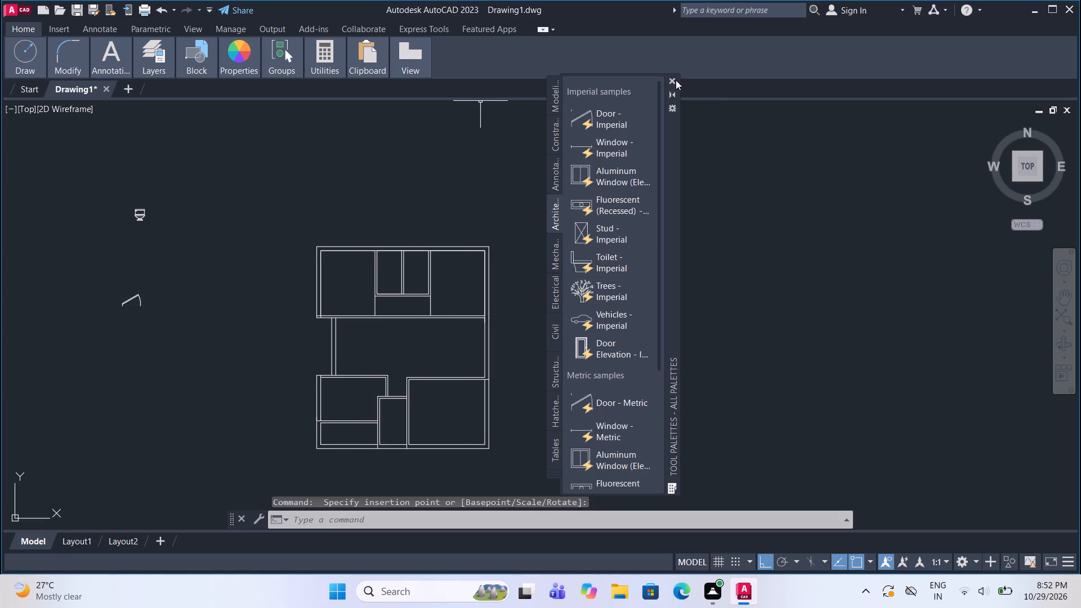
click(669, 80)
Switch the inserted toilet block from its elevation view to its plan view.
scroll(134, 226, up, 2)
middle_drag(142, 206, 146, 208)
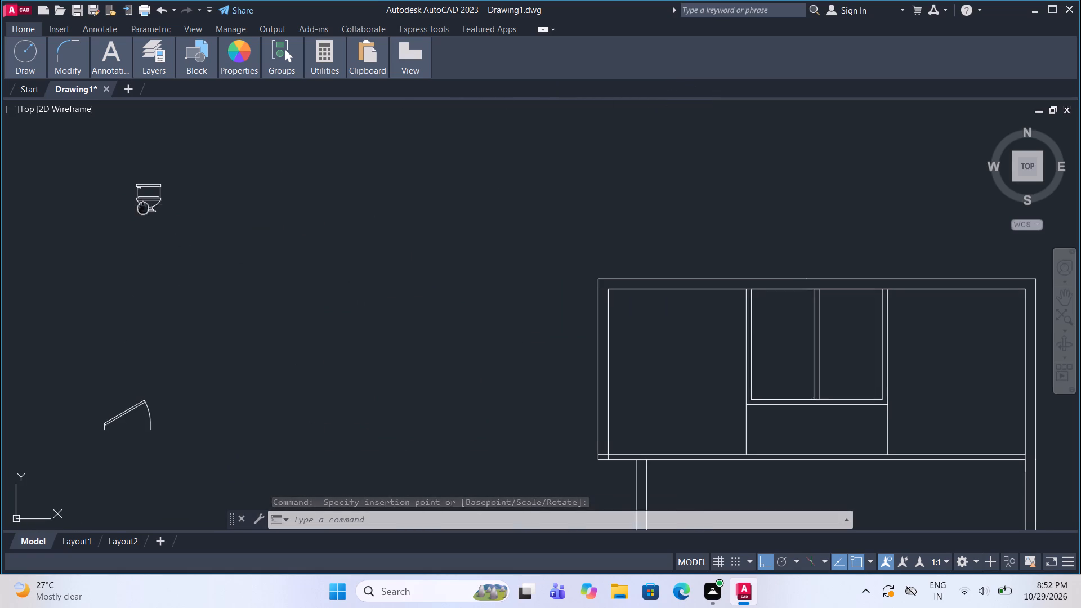
middle_drag(146, 208, 232, 219)
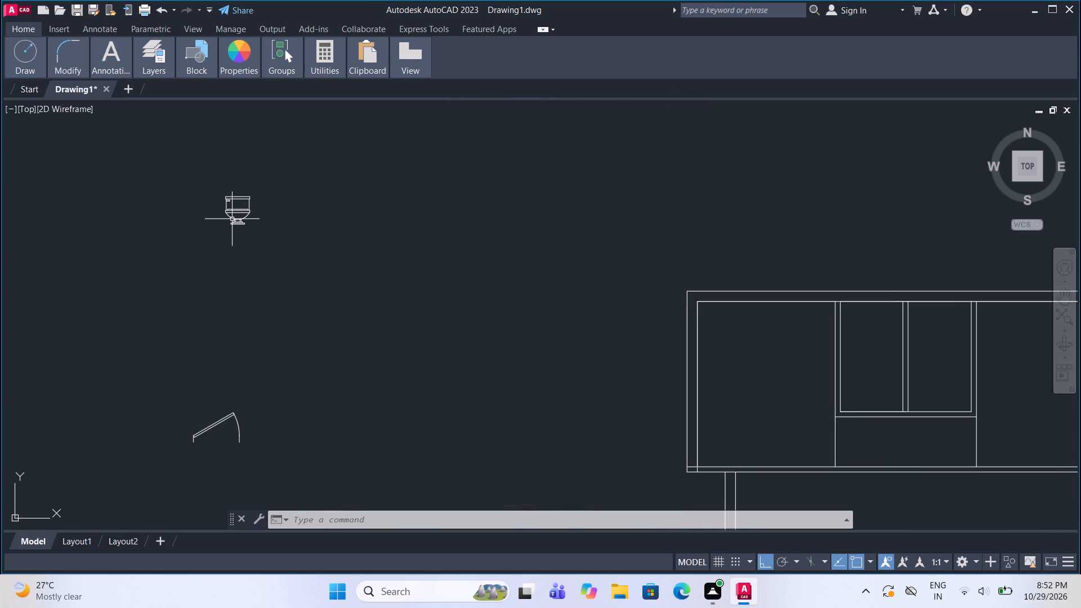
click(234, 196)
click(220, 231)
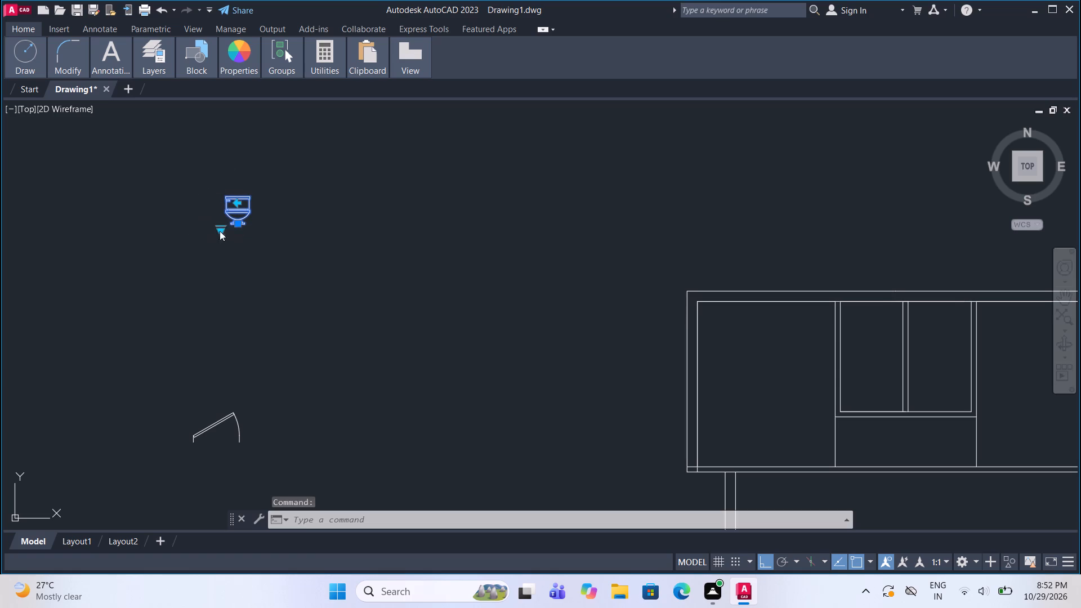
click(271, 252)
Mirror the toilet across a horizontal line just above it, keeping the original.
click(68, 57)
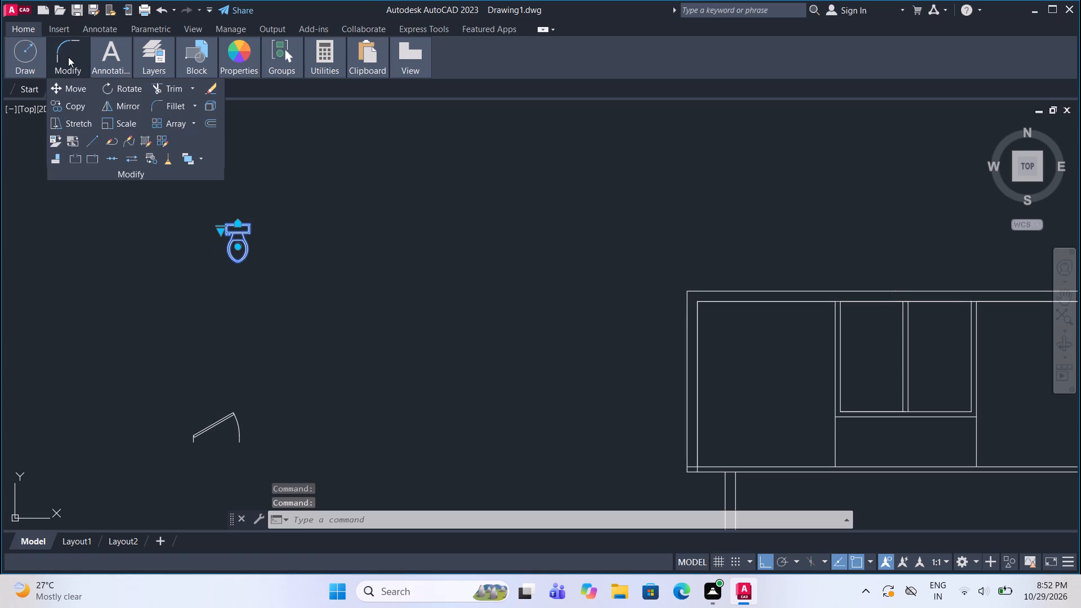
click(131, 105)
click(231, 214)
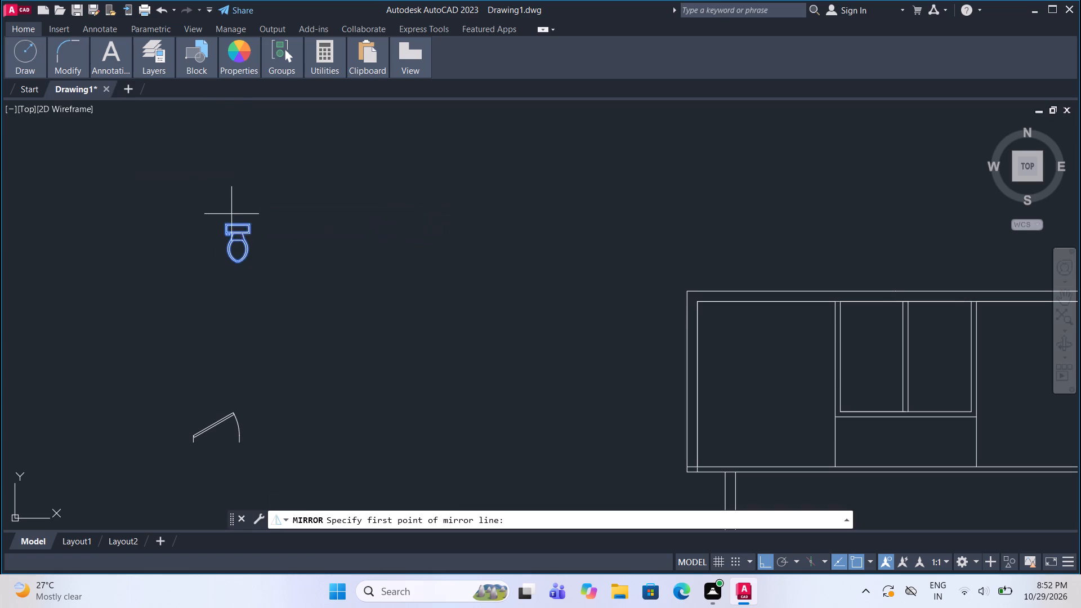
click(214, 196)
drag(250, 243, 214, 196)
Copy the upper, mirrored toilet once, horizontally to the right of the original pair.
click(235, 180)
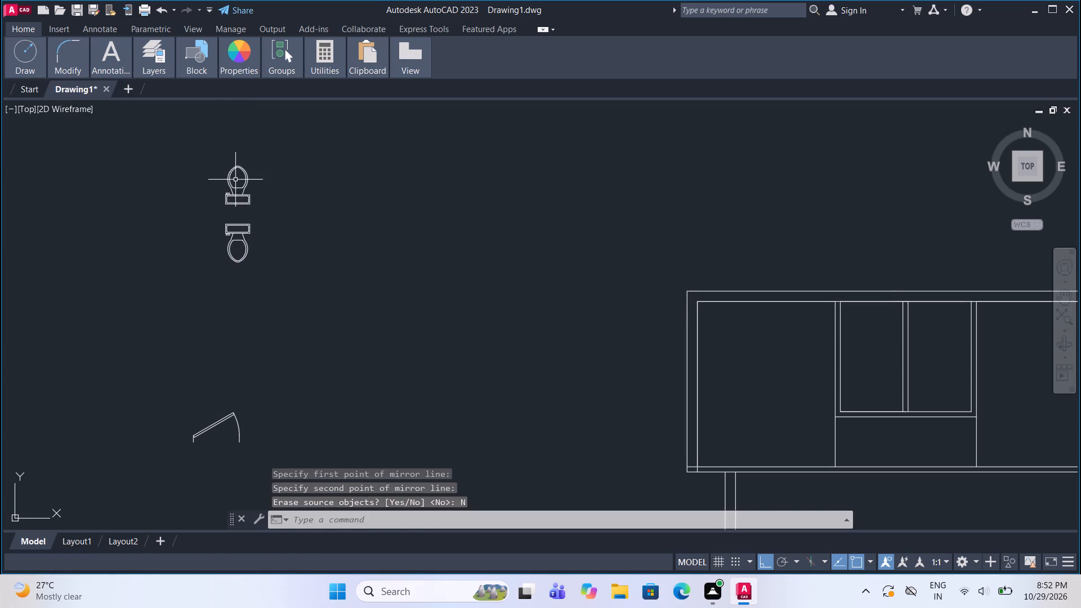
click(187, 144)
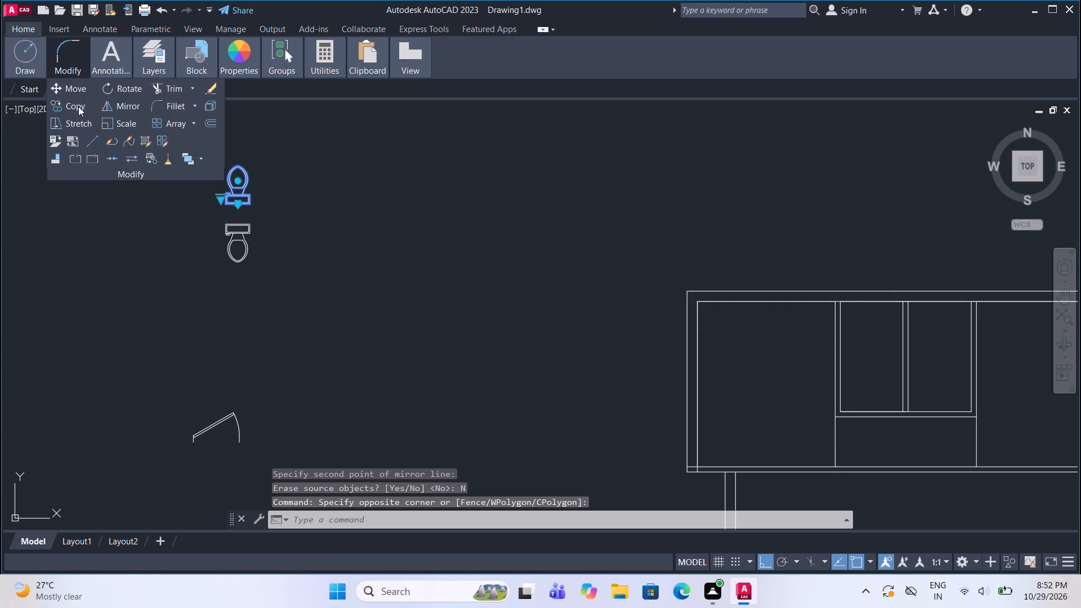
click(78, 106)
click(235, 174)
click(359, 202)
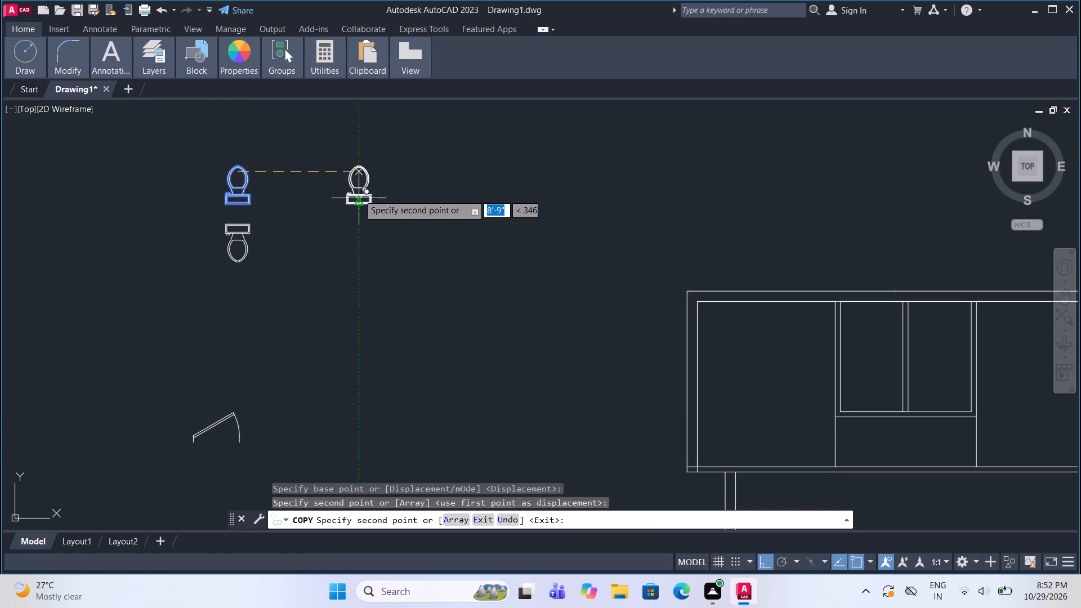
key(Escape)
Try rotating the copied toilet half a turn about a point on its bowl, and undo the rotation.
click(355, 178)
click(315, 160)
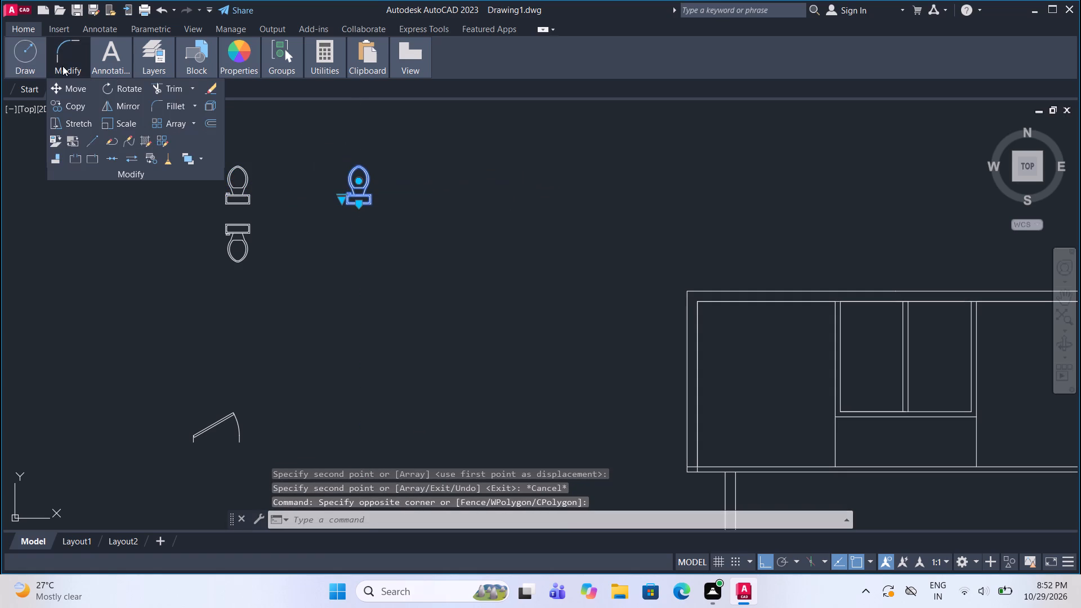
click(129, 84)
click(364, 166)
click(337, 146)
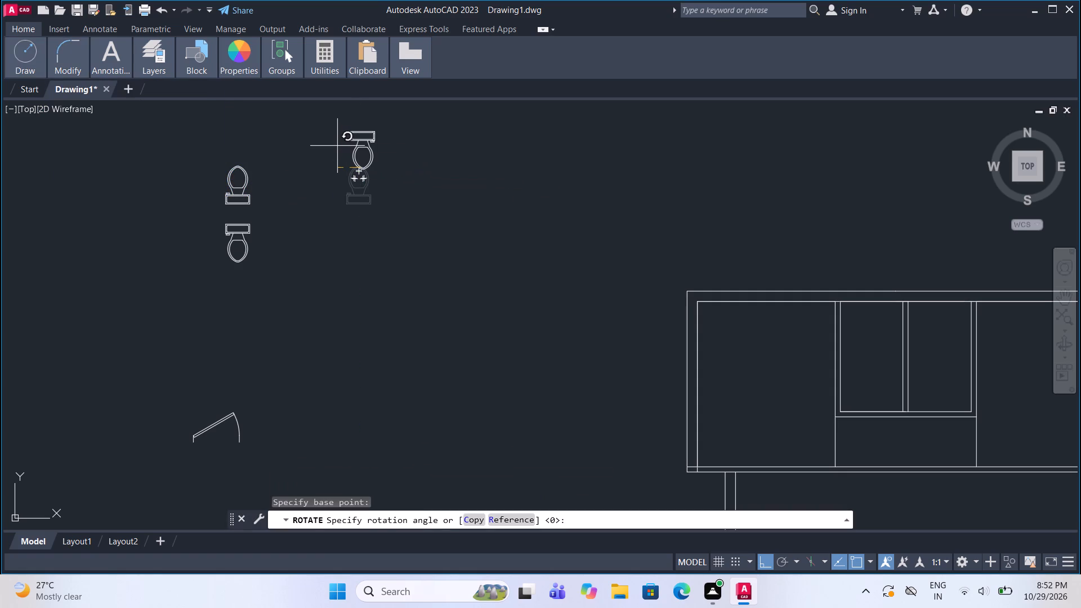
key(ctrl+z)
Rotate the copied toilet a quarter turn clockwise so that its bowl points right.
drag(359, 158, 352, 166)
drag(345, 175, 342, 180)
click(341, 182)
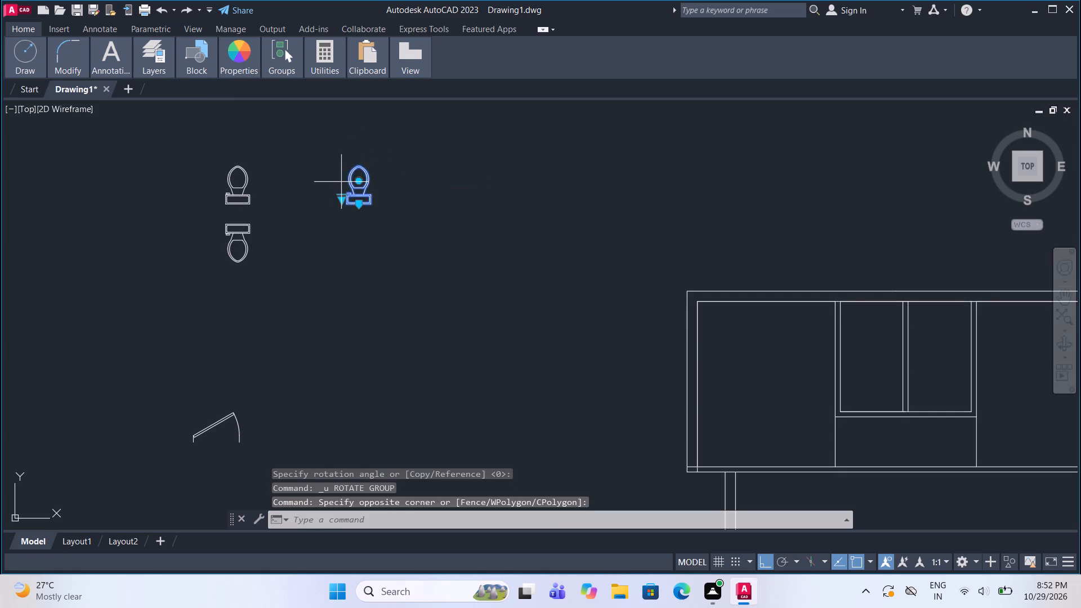
click(283, 142)
click(59, 47)
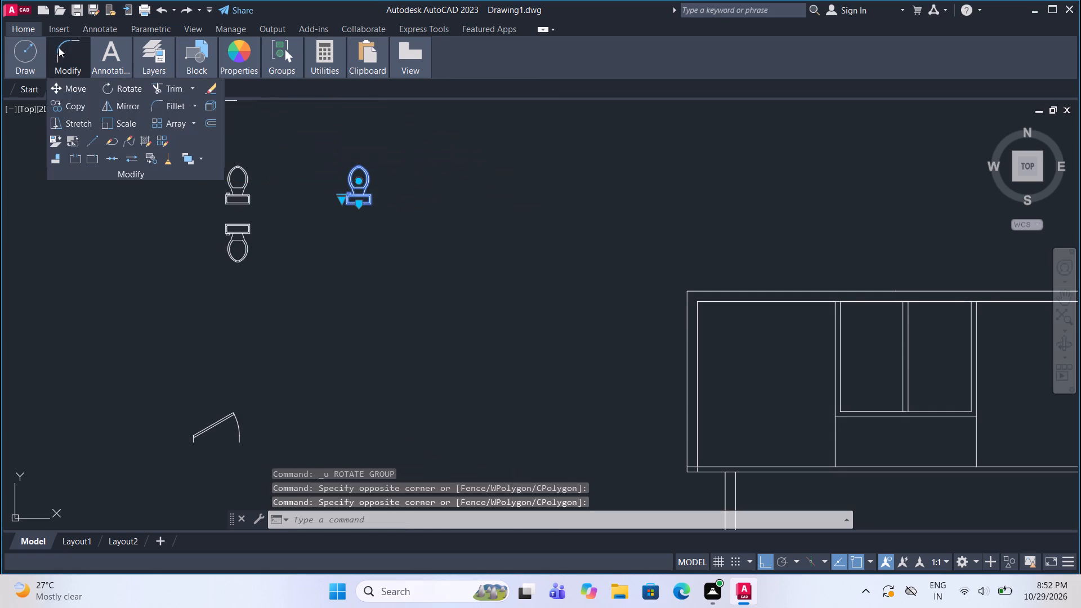
click(133, 90)
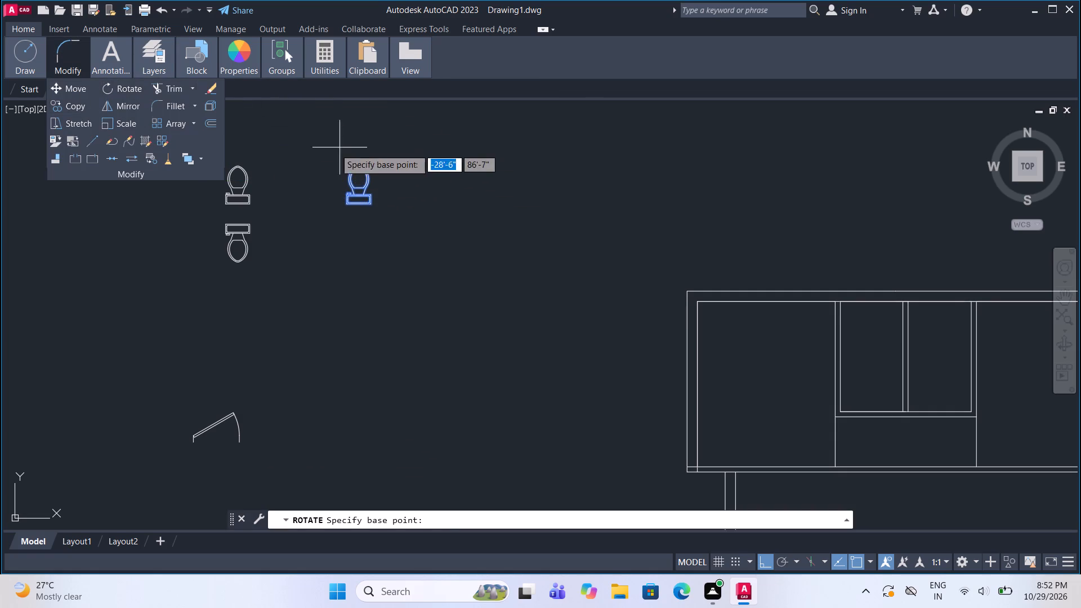
click(390, 185)
click(398, 210)
Mirror the sideways toilet across a vertical line on its tank side, keeping the original.
middle_drag(391, 173, 391, 185)
click(379, 158)
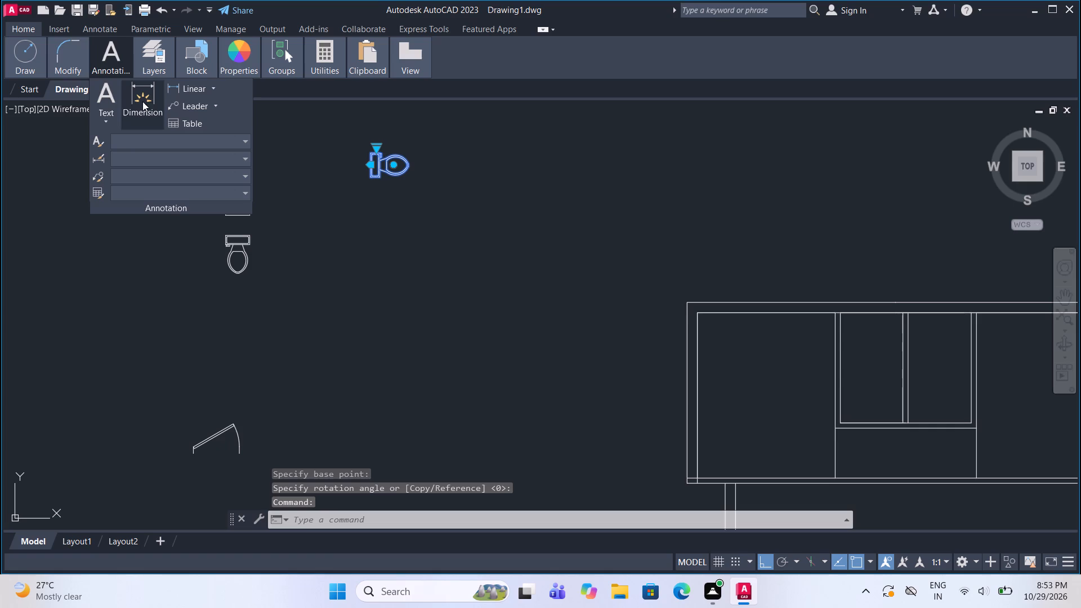
click(71, 51)
click(132, 109)
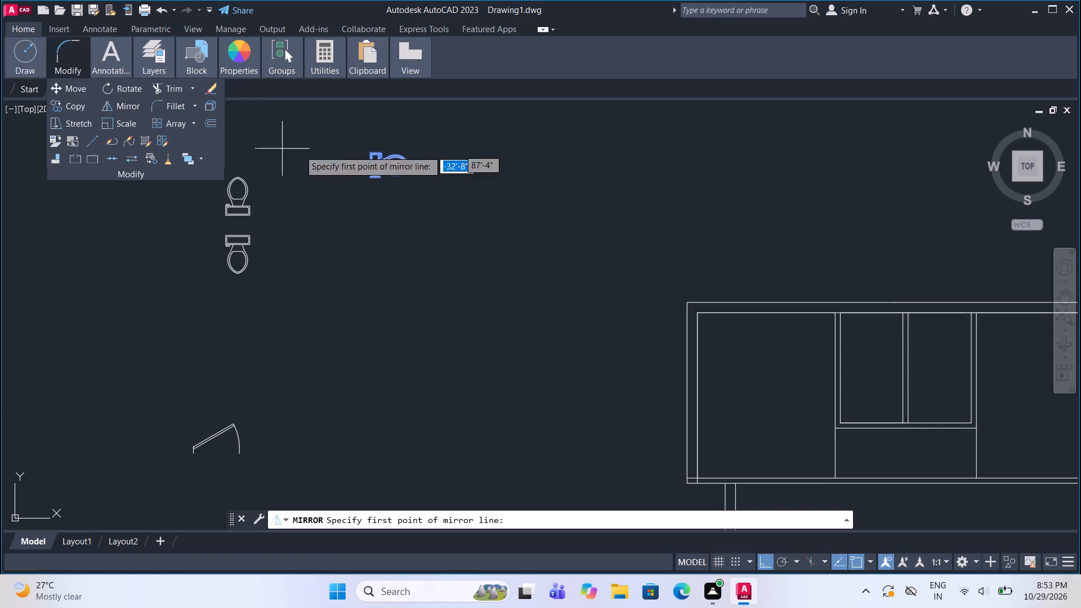
click(354, 166)
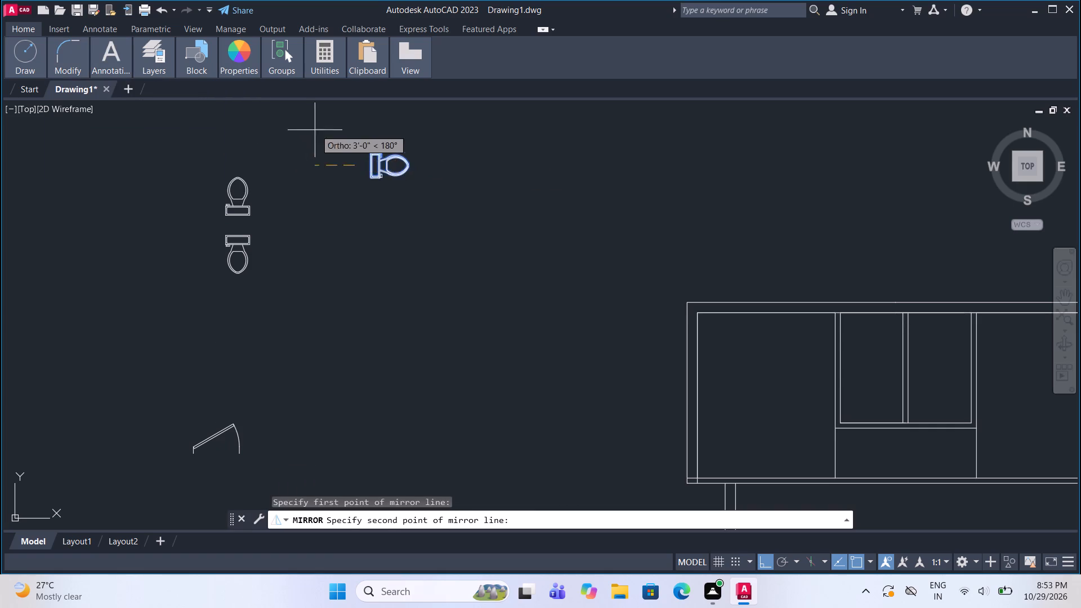
click(362, 125)
drag(386, 174, 362, 125)
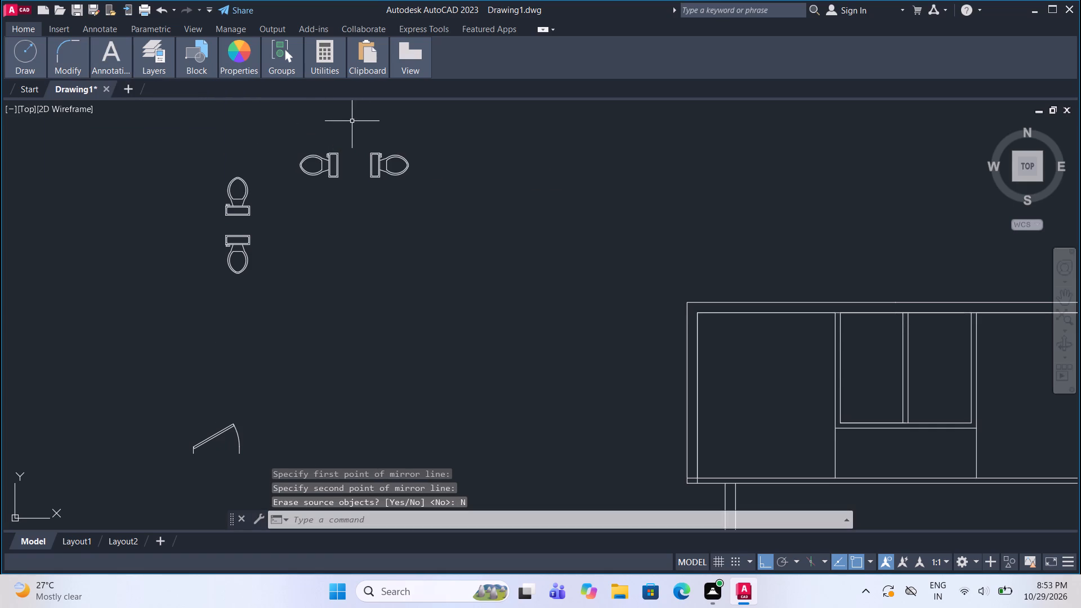
Set the inserted door block's opening to Open 90º.
scroll(340, 139, down, 3)
scroll(319, 186, up, 2)
scroll(295, 260, up, 3)
click(312, 238)
click(267, 205)
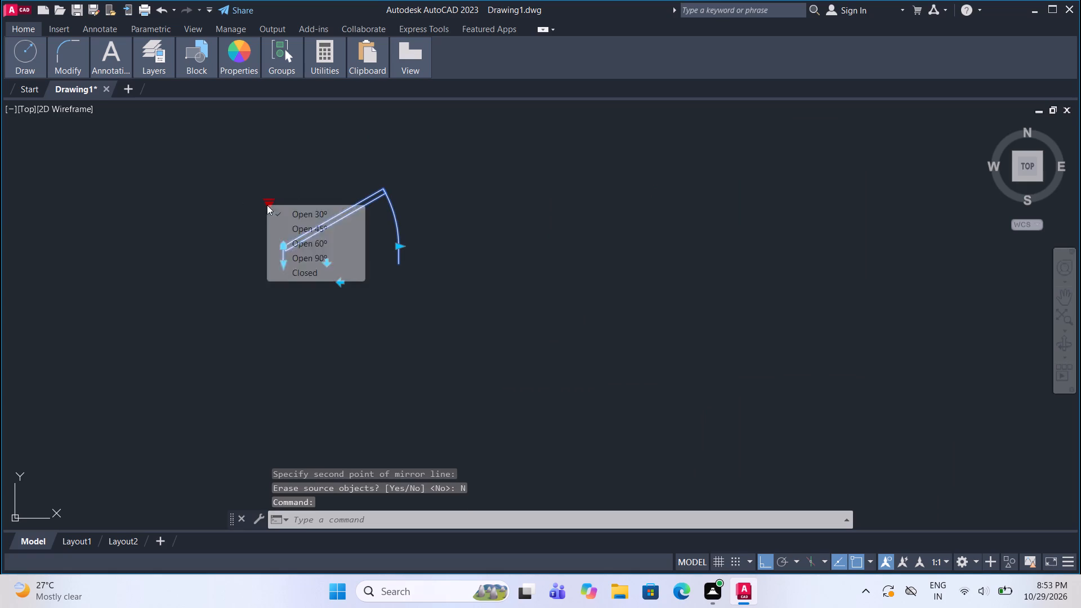
click(345, 256)
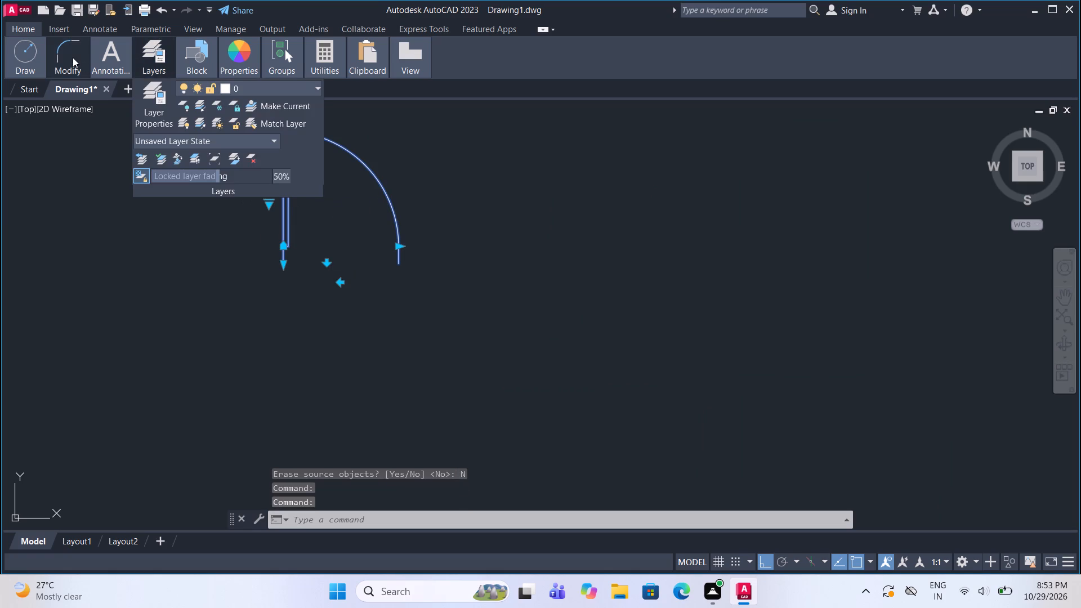
Mirror the door across a vertical line to its right, keeping the original.
click(73, 57)
click(128, 104)
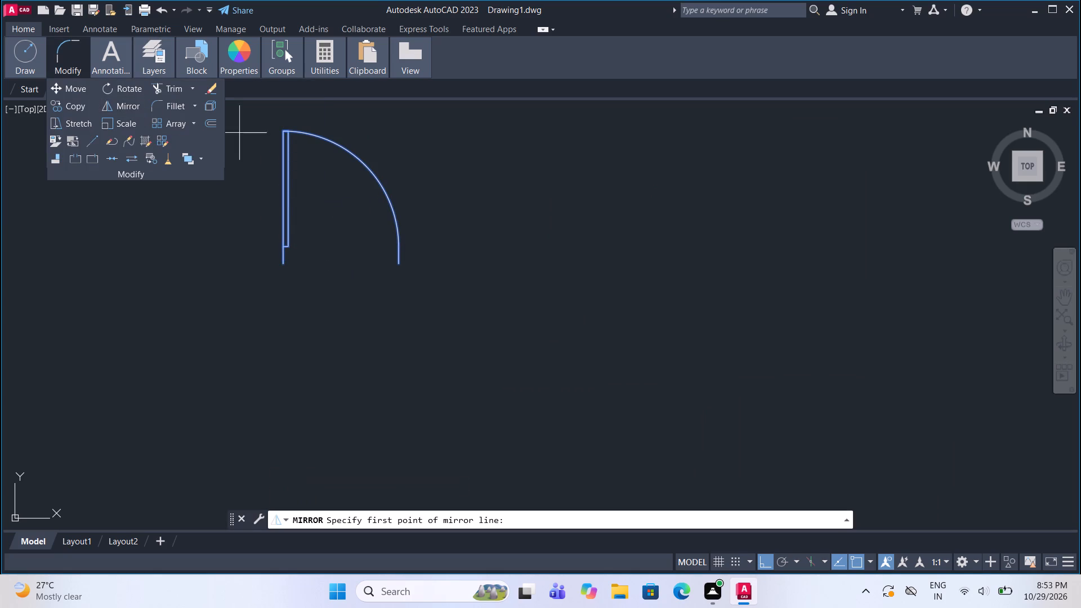
click(436, 243)
click(450, 271)
drag(488, 318, 451, 274)
Mirror both doors across a horizontal line below them, keeping the originals, to make a group of four.
scroll(432, 202, down, 2)
scroll(452, 216, up, 1)
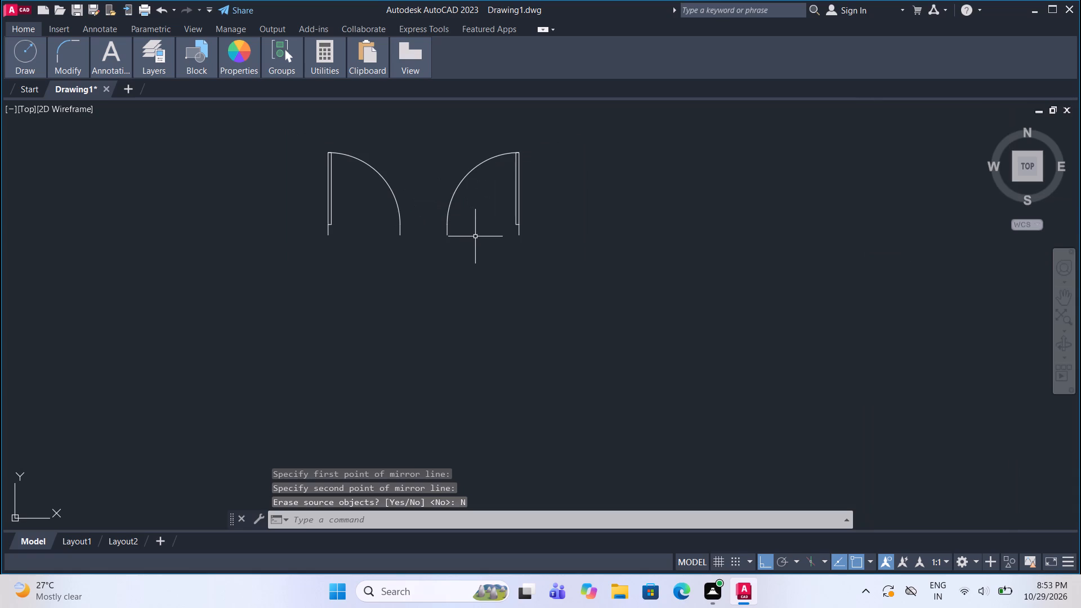
click(477, 236)
click(320, 185)
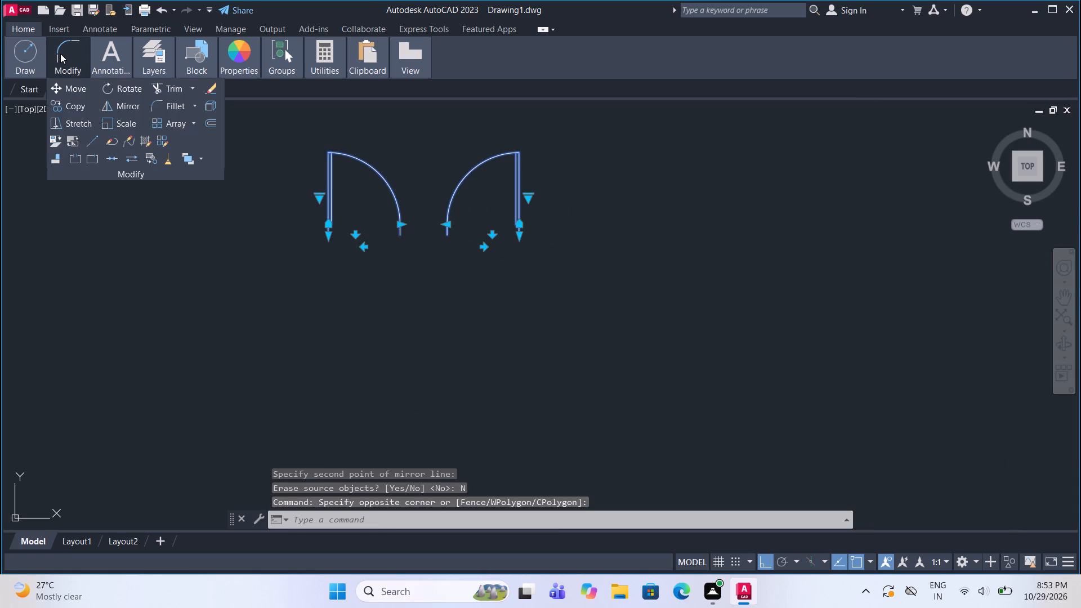
click(131, 106)
click(421, 256)
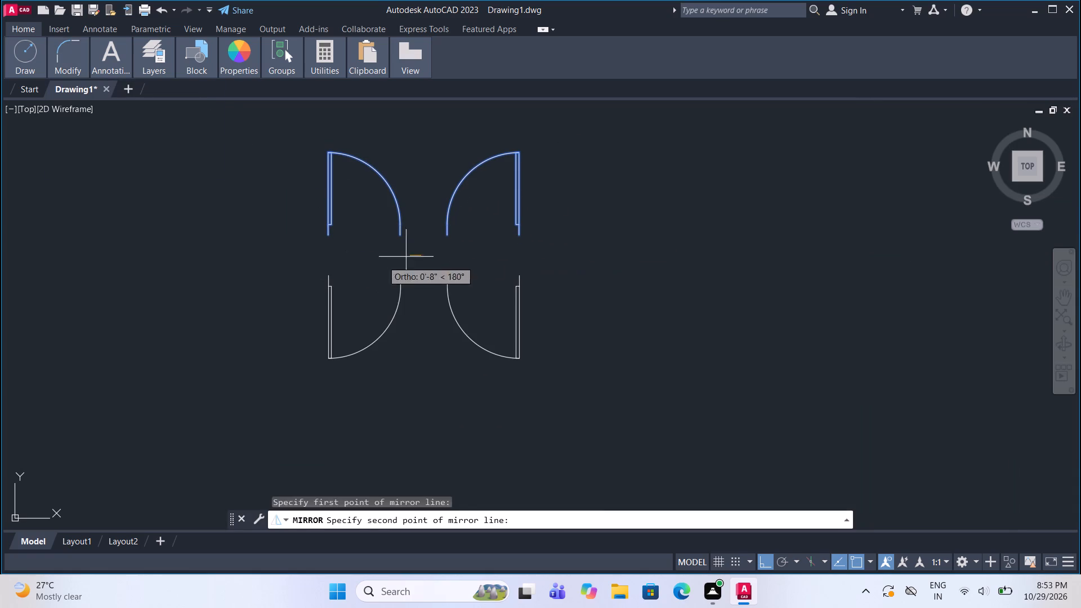
click(355, 261)
drag(388, 309, 355, 261)
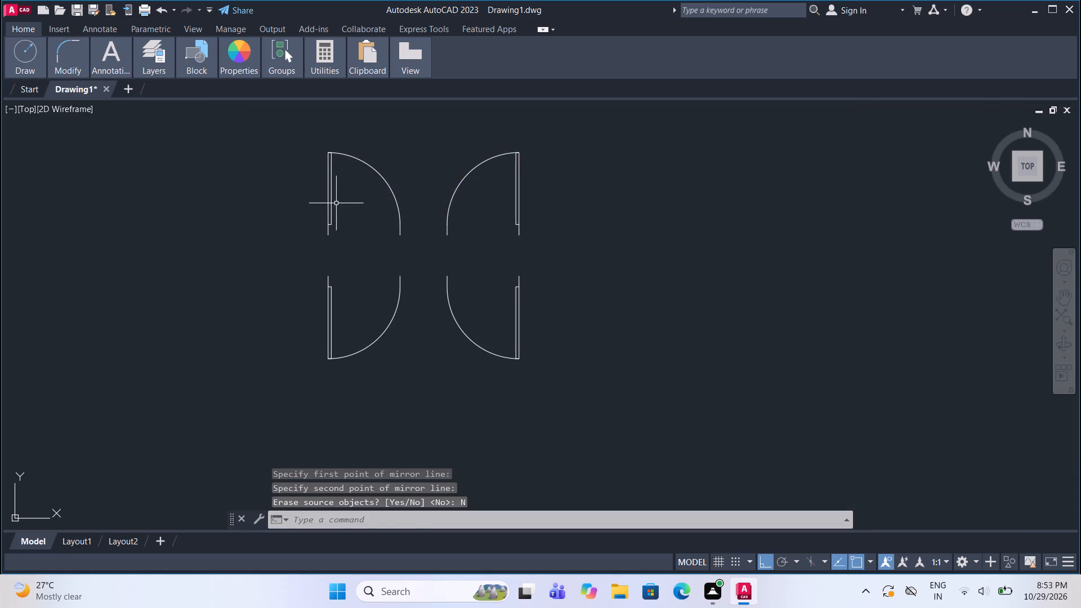
Copy the upper-left door of the group once, horizontally into the empty space to its left.
drag(338, 205, 333, 201)
double_click(318, 189)
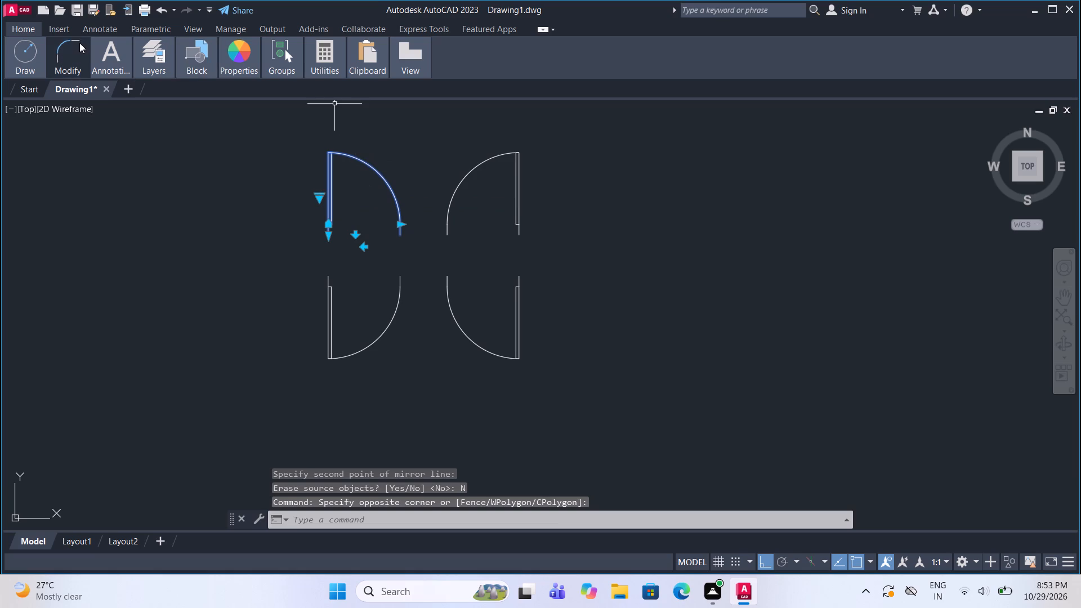
click(75, 108)
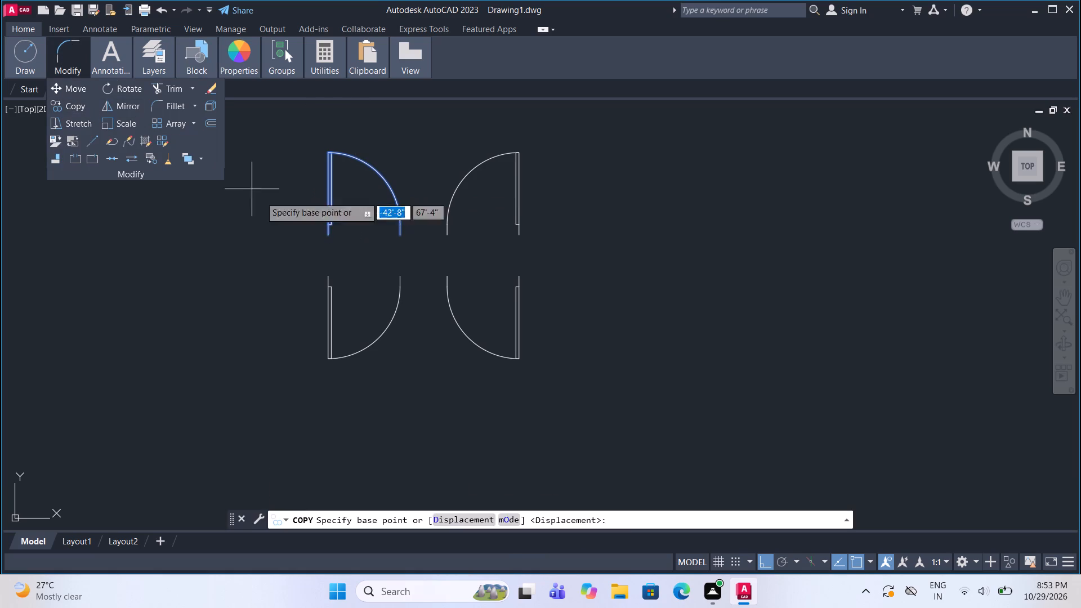
drag(287, 223, 300, 223)
scroll(431, 204, down, 2)
middle_drag(342, 208, 409, 214)
scroll(347, 208, up, 1)
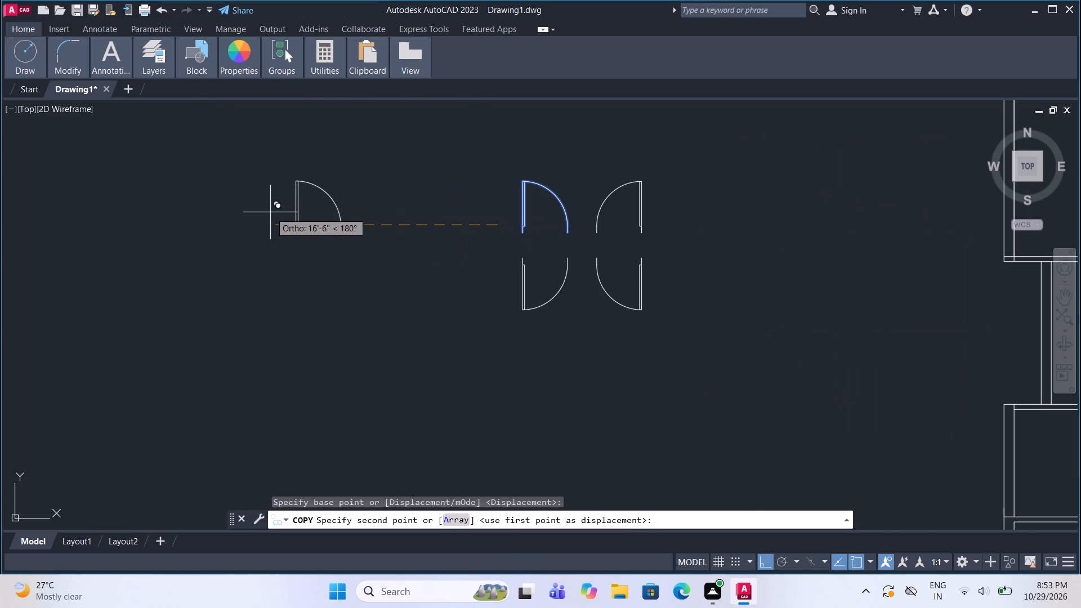
click(239, 211)
key(Escape)
Rotate the separately copied door 90° counterclockwise about a point inside its swing, so its leaf lies horizontally.
middle_drag(262, 204, 294, 233)
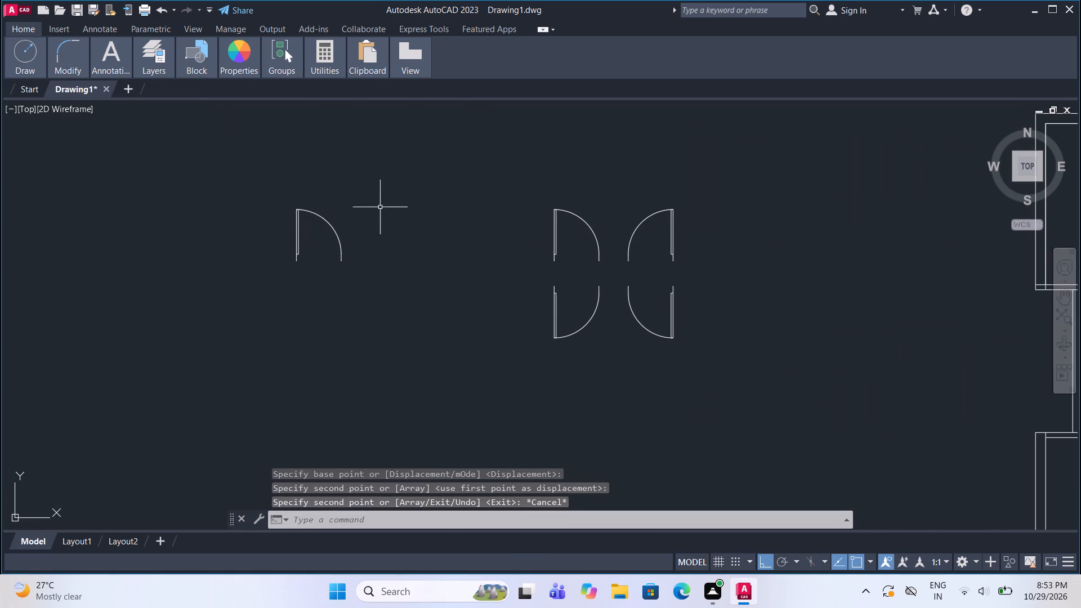
click(303, 227)
click(286, 215)
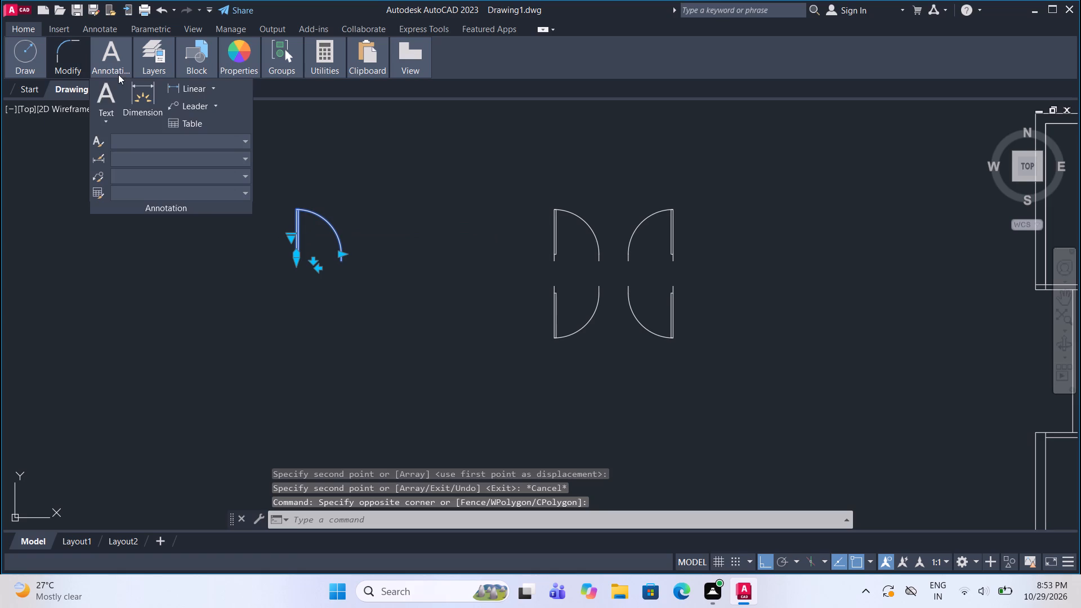
click(65, 50)
click(119, 85)
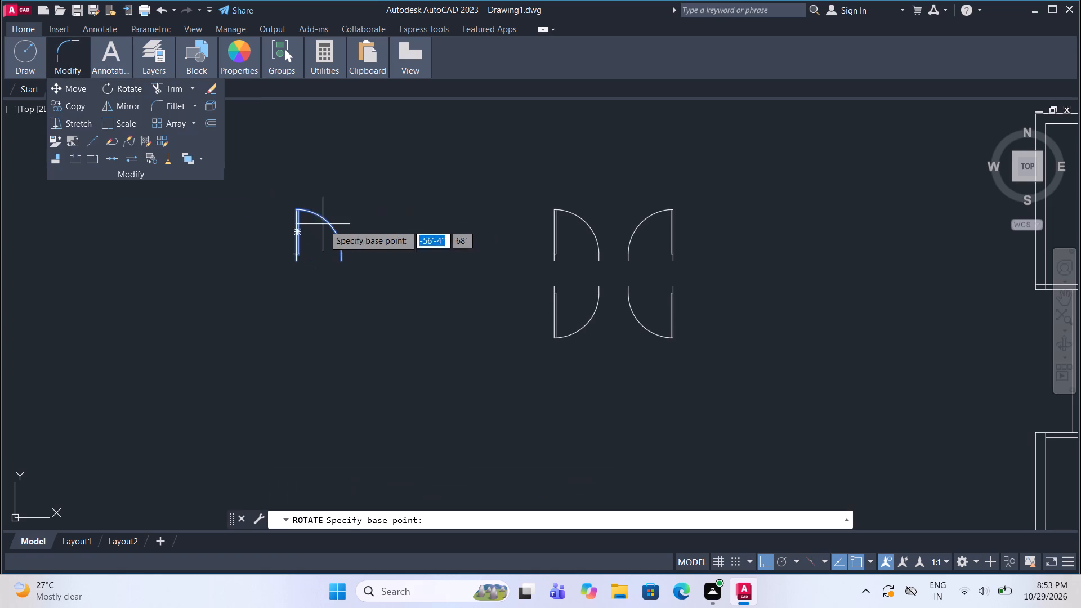
click(327, 227)
click(328, 189)
Mirror the rotated door across a horizontal line above it, keeping the original.
drag(346, 217, 342, 212)
click(332, 203)
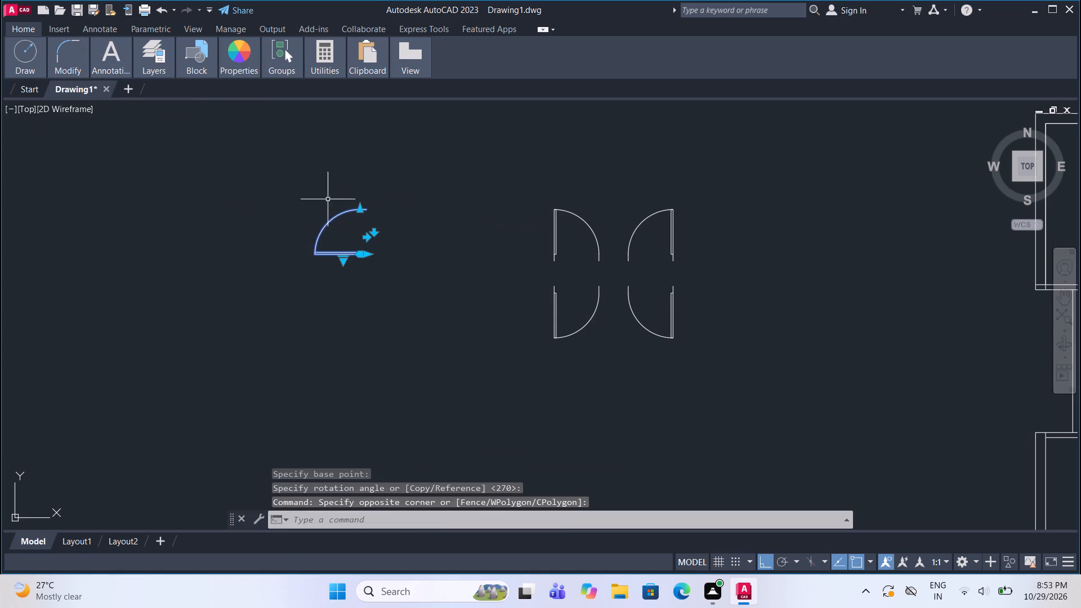
click(126, 108)
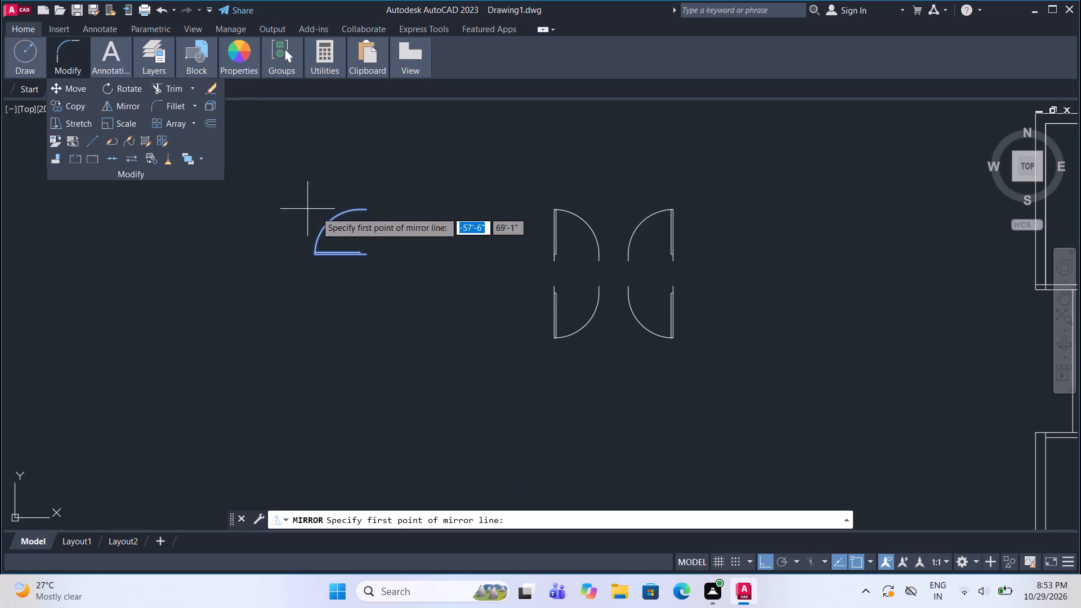
double_click(345, 195)
click(331, 187)
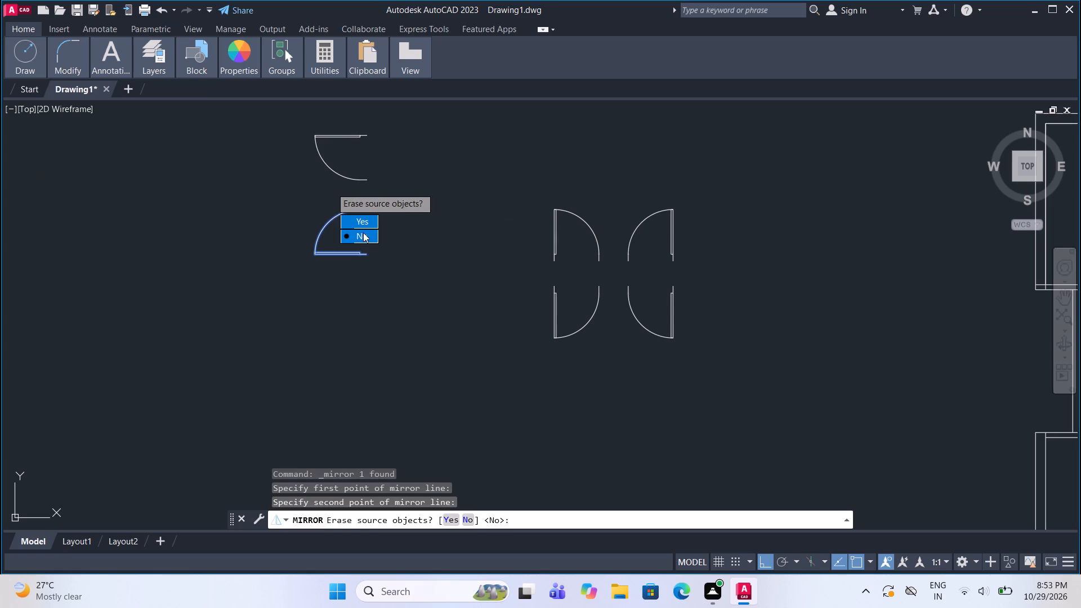
drag(364, 234, 331, 187)
Mirror both horizontal-leaf doors across a vertical line to their right, keeping the originals, to make a second group of four.
drag(339, 288, 339, 275)
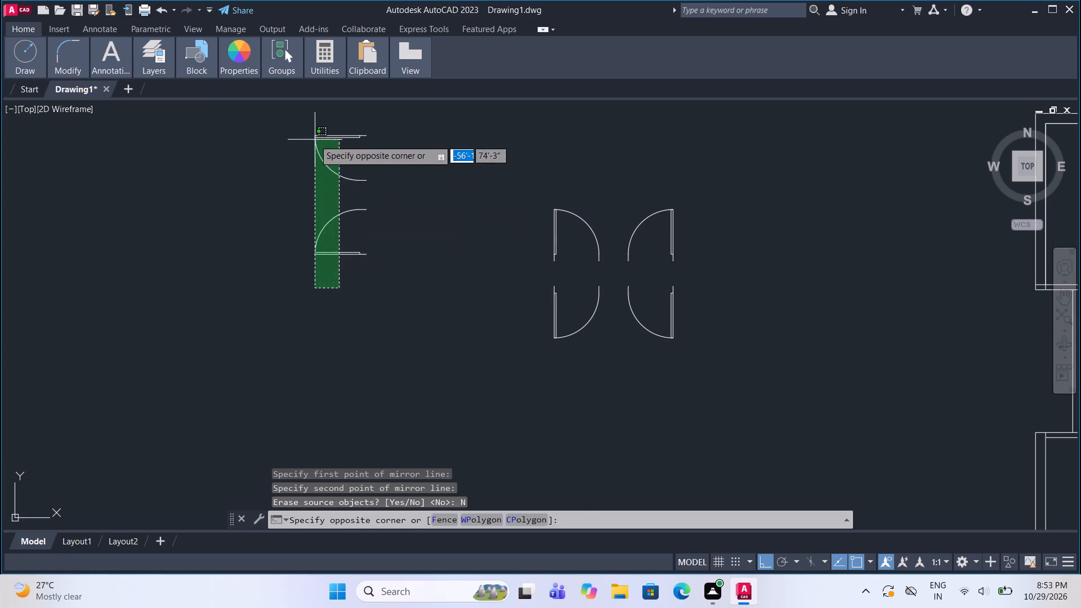
click(314, 140)
click(127, 110)
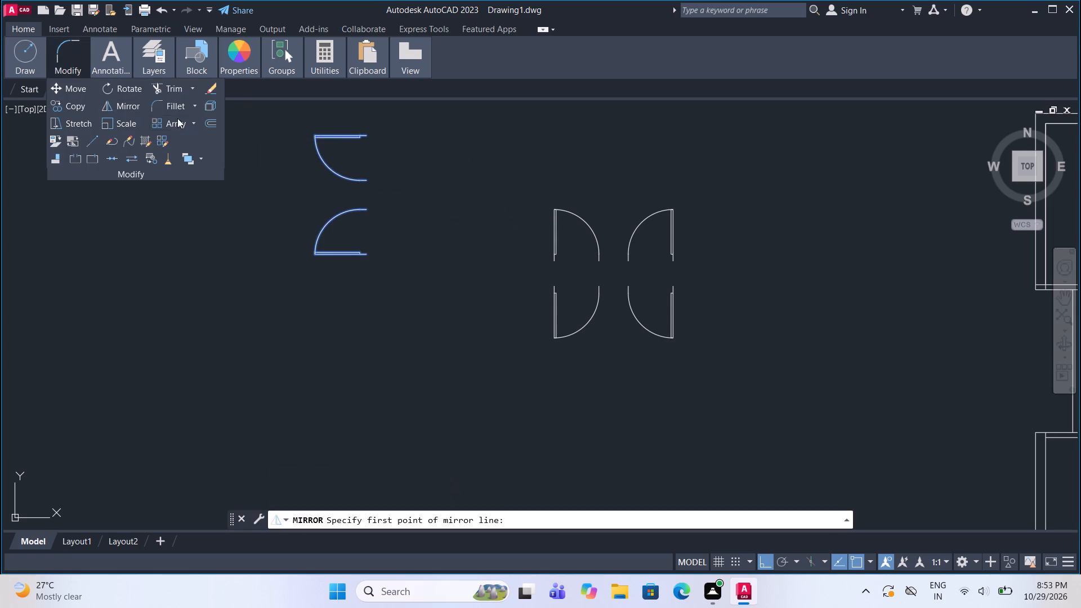
click(387, 195)
click(387, 224)
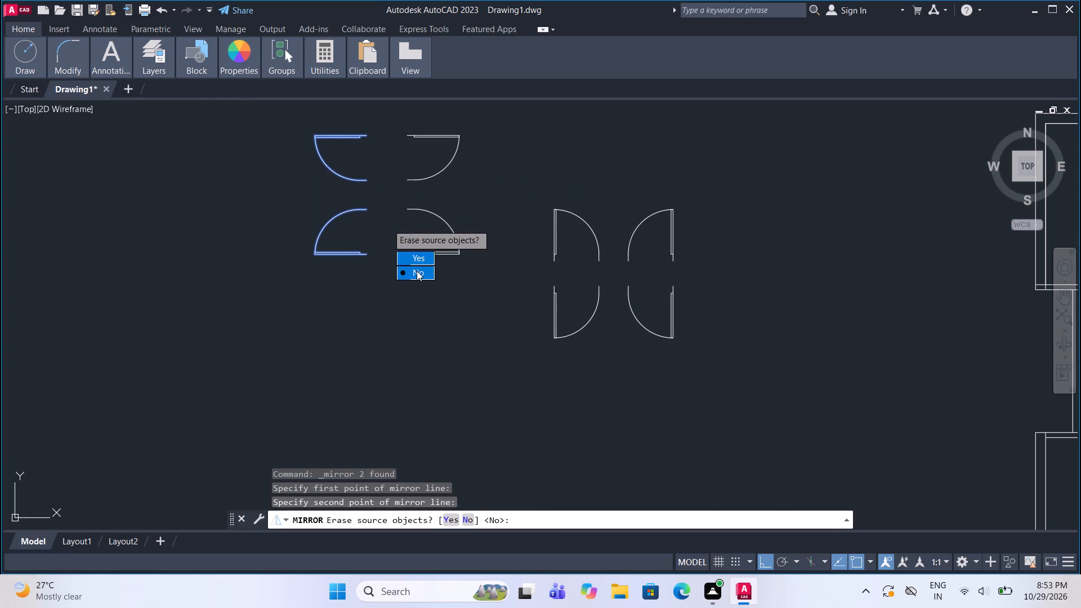
drag(419, 274, 387, 223)
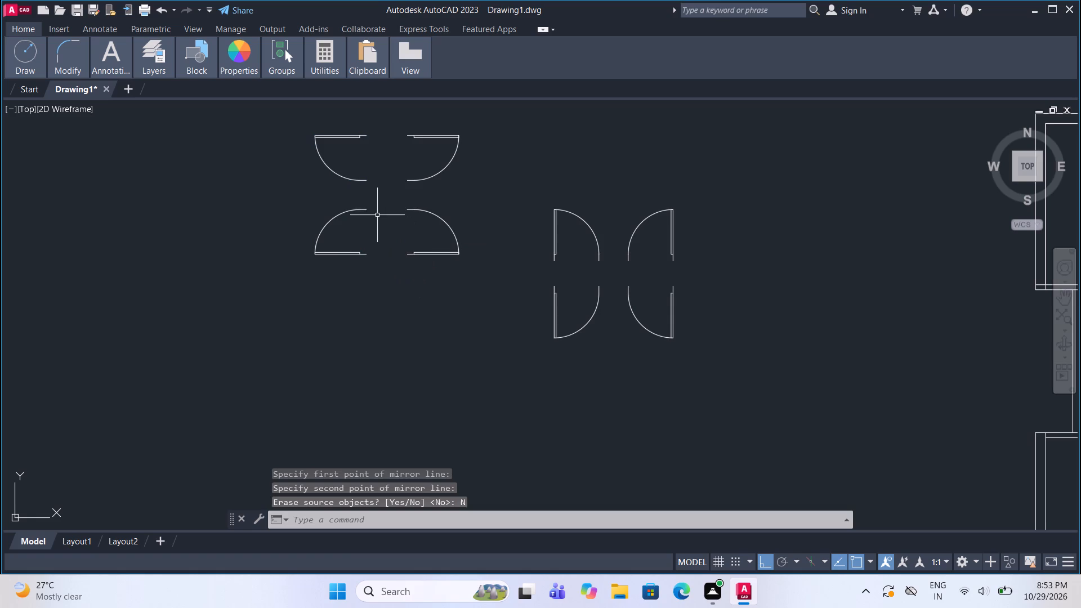
With Ortho off, copy the vertical-leaf group's upper-right door onto the bottom wall of the plan's upper-left small room, beside the dividing wall.
scroll(443, 258, down, 2)
middle_drag(505, 306, 491, 294)
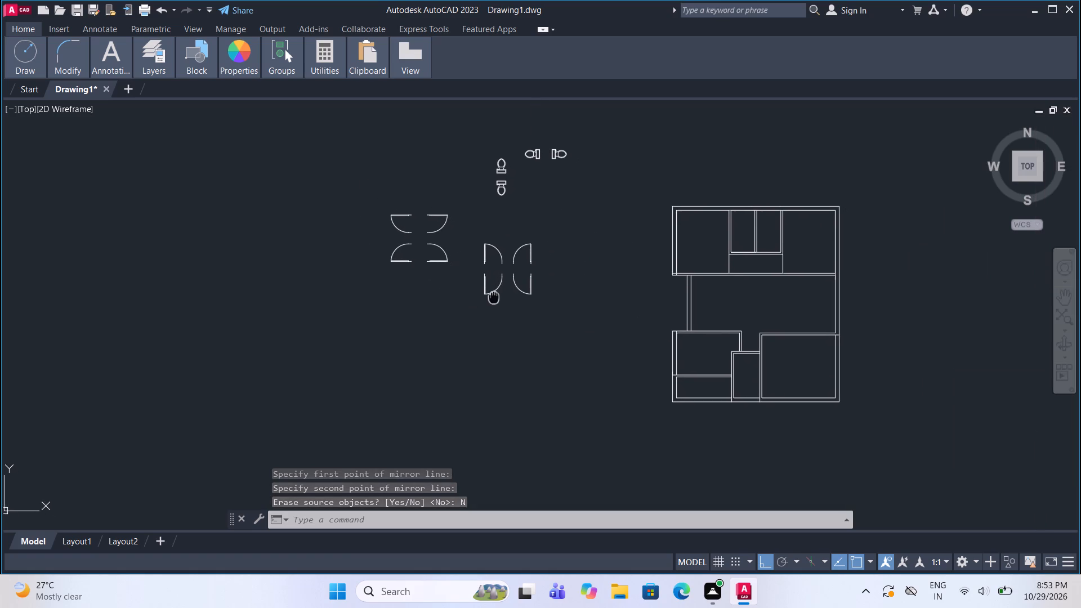
middle_drag(491, 294, 486, 287)
scroll(530, 243, up, 2)
click(520, 245)
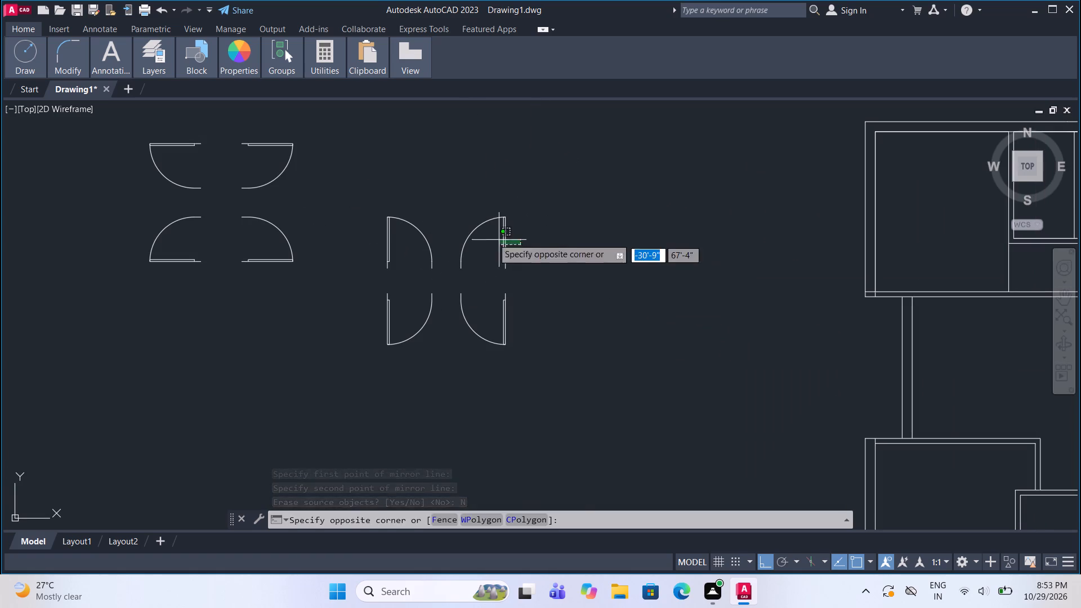
click(489, 235)
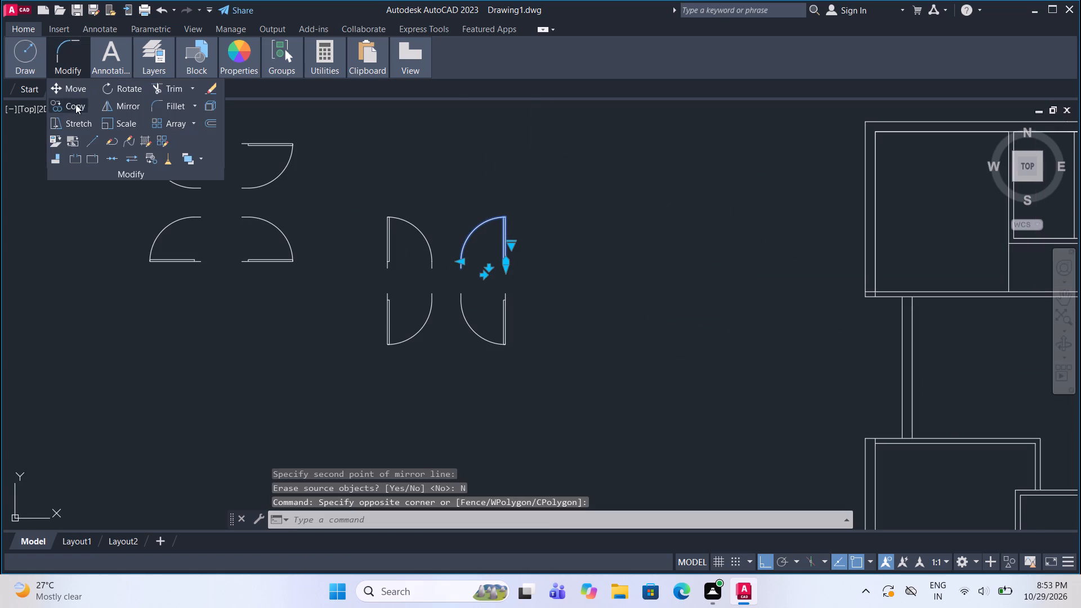
click(75, 104)
scroll(526, 280, up, 3)
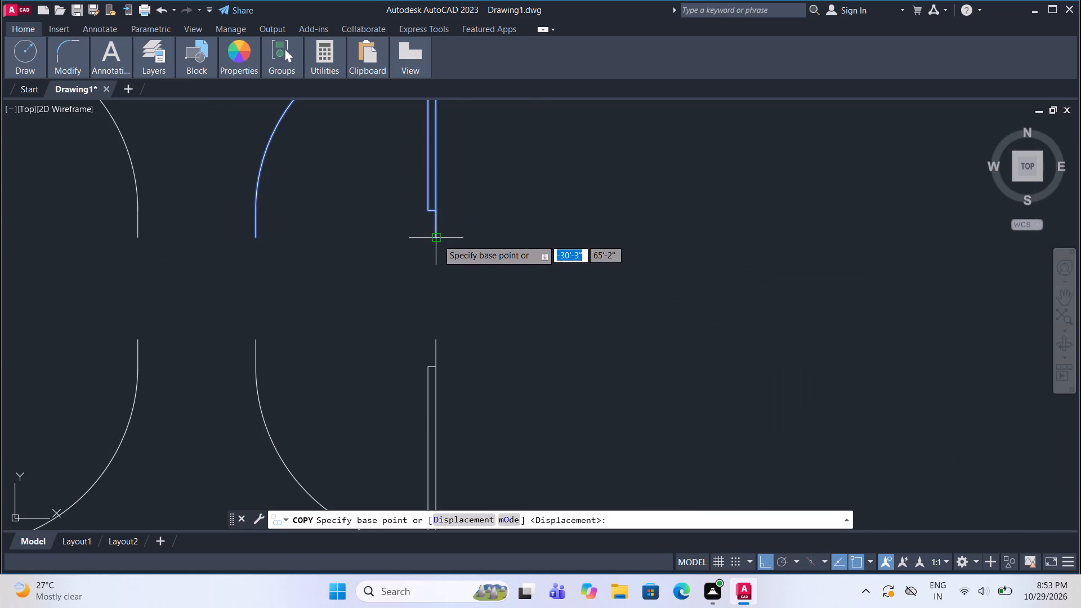
click(435, 239)
scroll(395, 253, down, 3)
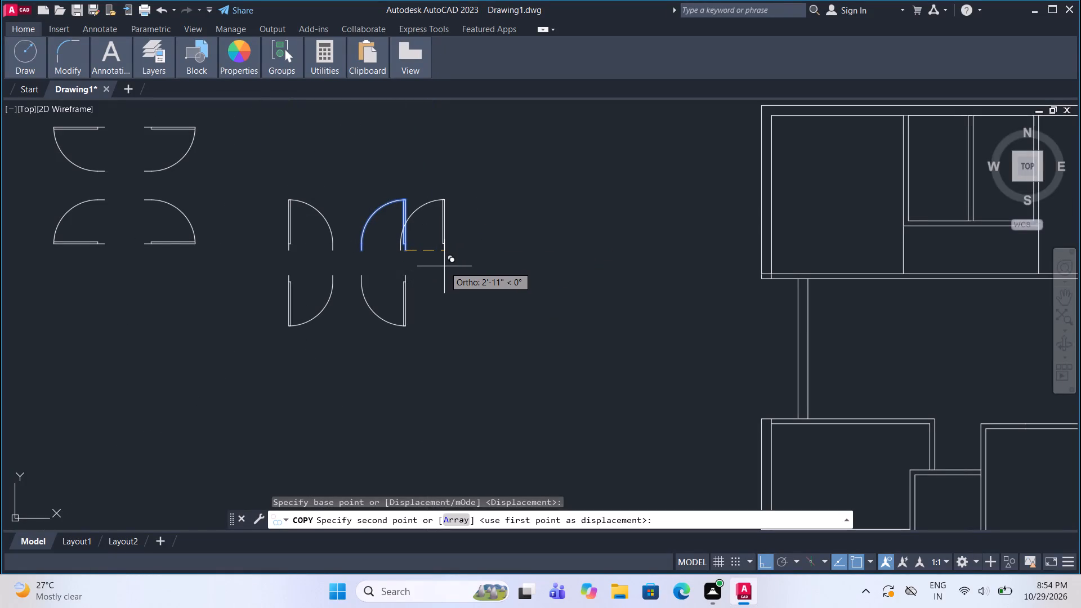
key(F8)
scroll(416, 267, down, 3)
middle_drag(582, 272, 544, 275)
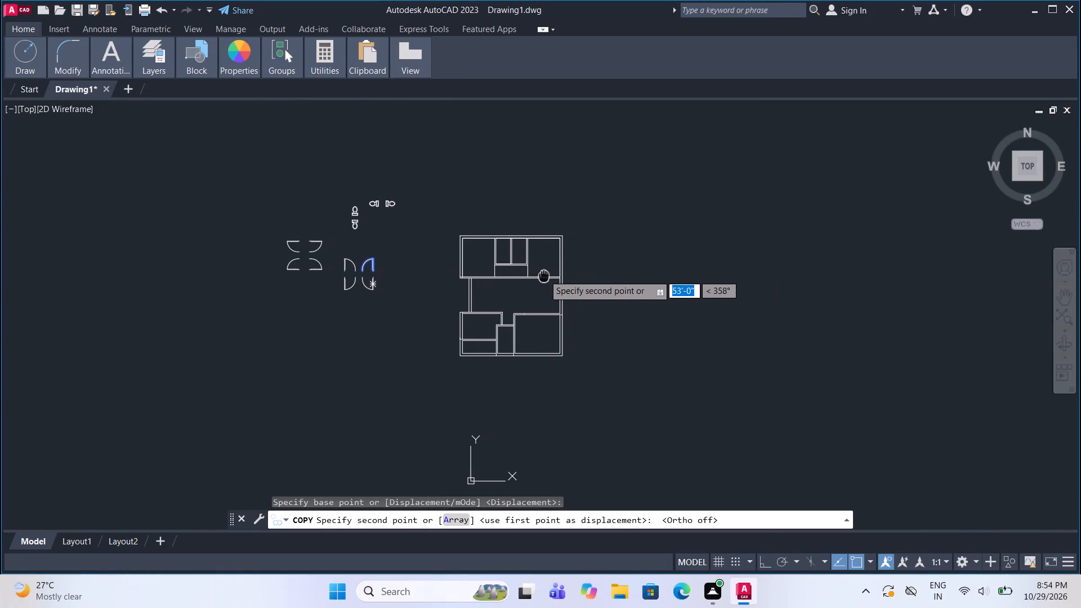
scroll(503, 254, up, 6)
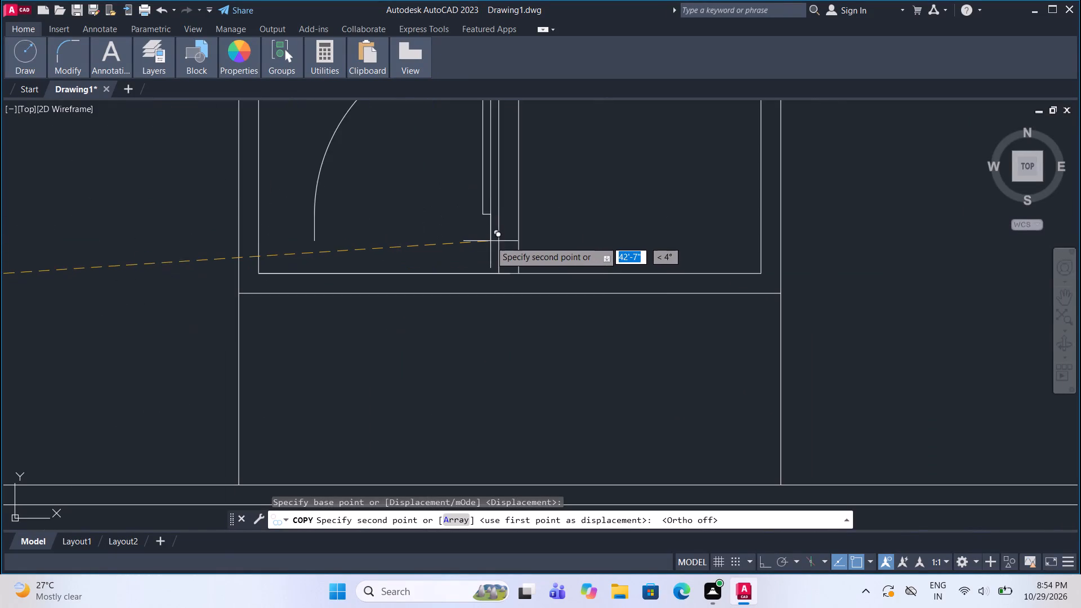
click(490, 288)
scroll(473, 270, down, 3)
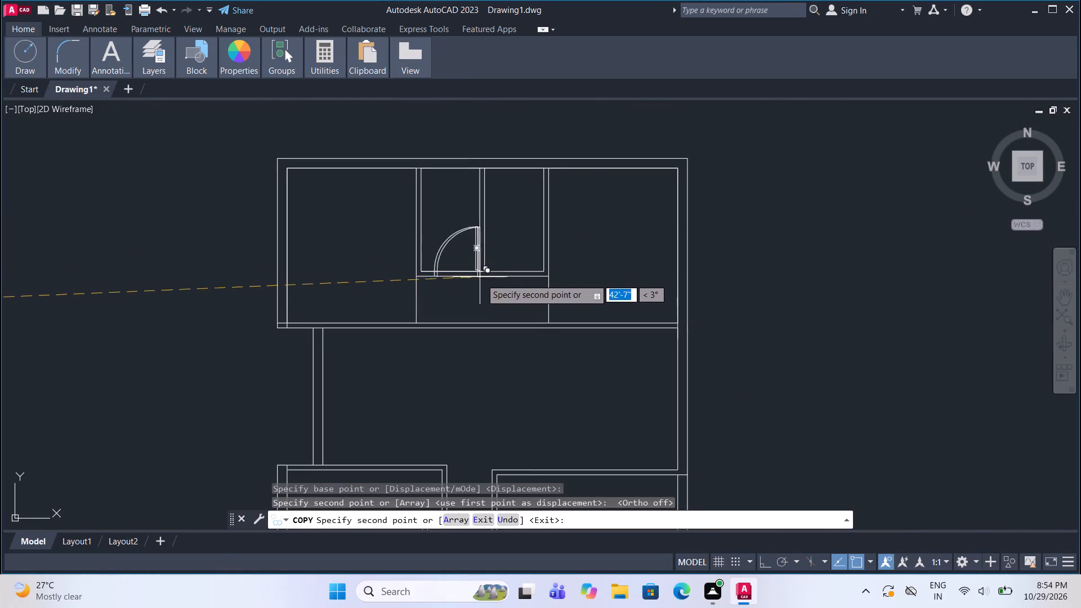
middle_drag(493, 293, 492, 262)
scroll(520, 283, down, 2)
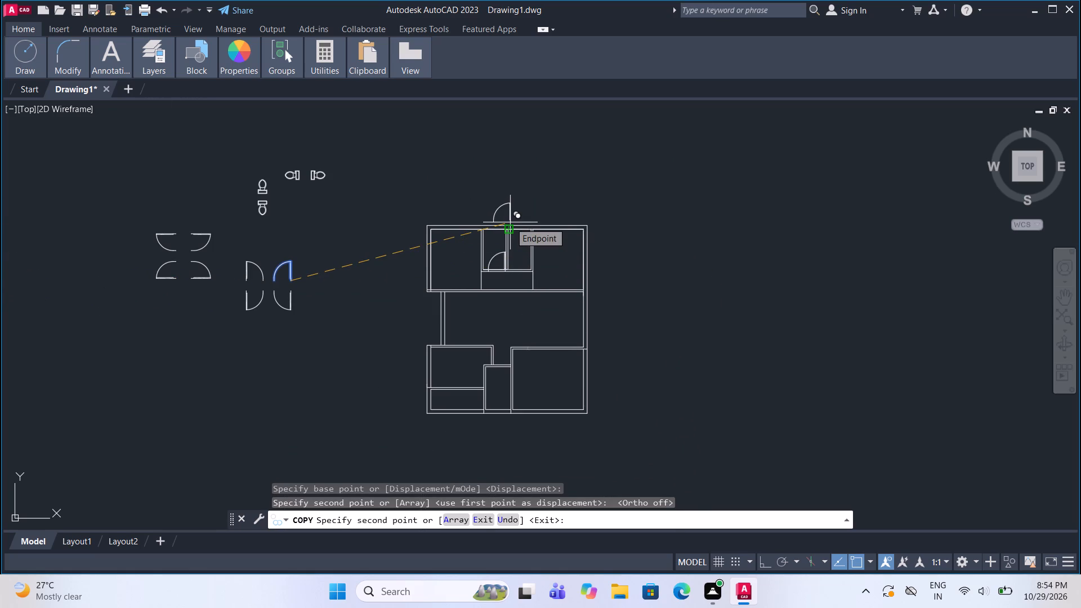
key(Escape)
Scale the door in the left small room down to about two-thirds size, based at its hinge-side endpoint on the wall.
scroll(486, 267, up, 3)
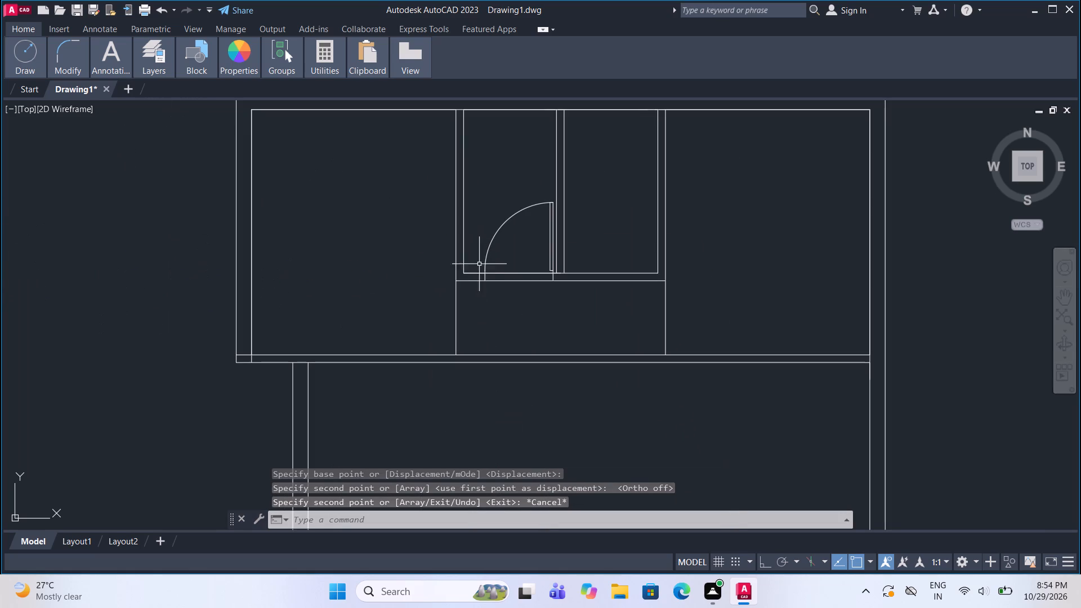
scroll(555, 235, up, 2)
click(450, 184)
click(428, 172)
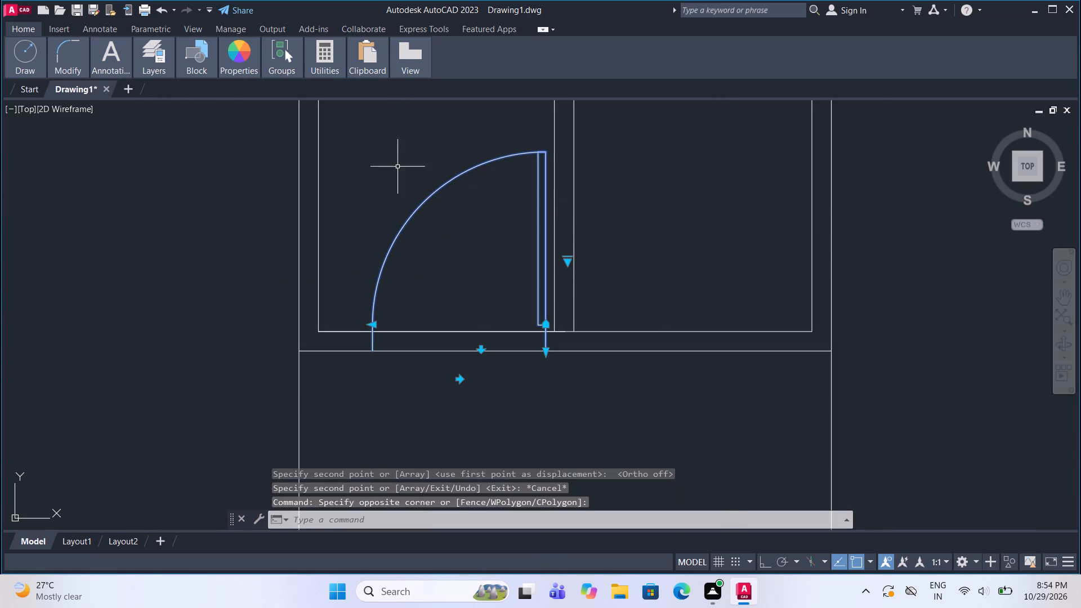
click(73, 60)
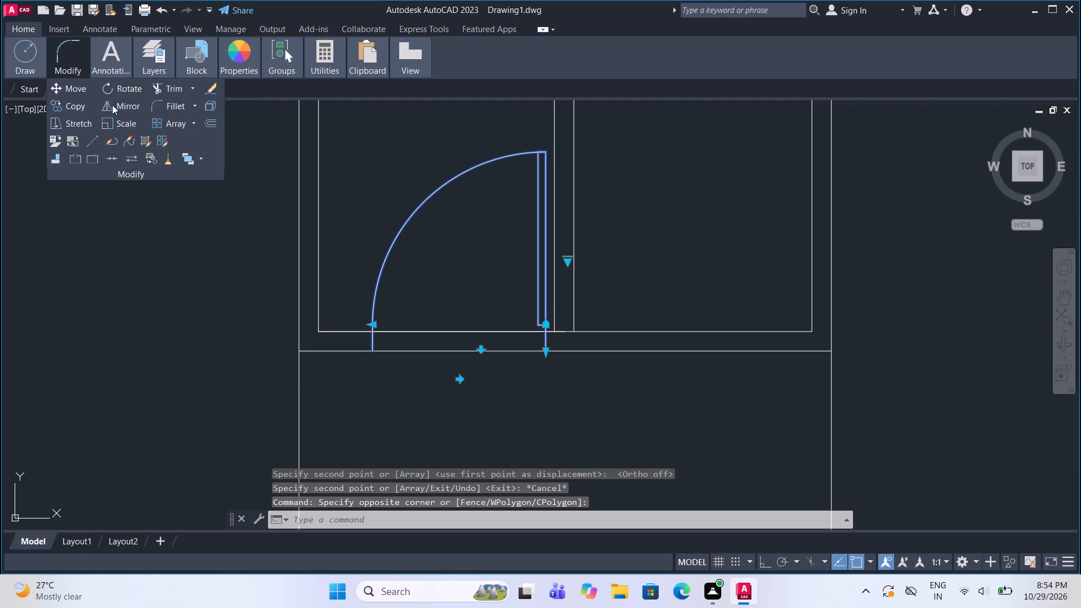
click(132, 124)
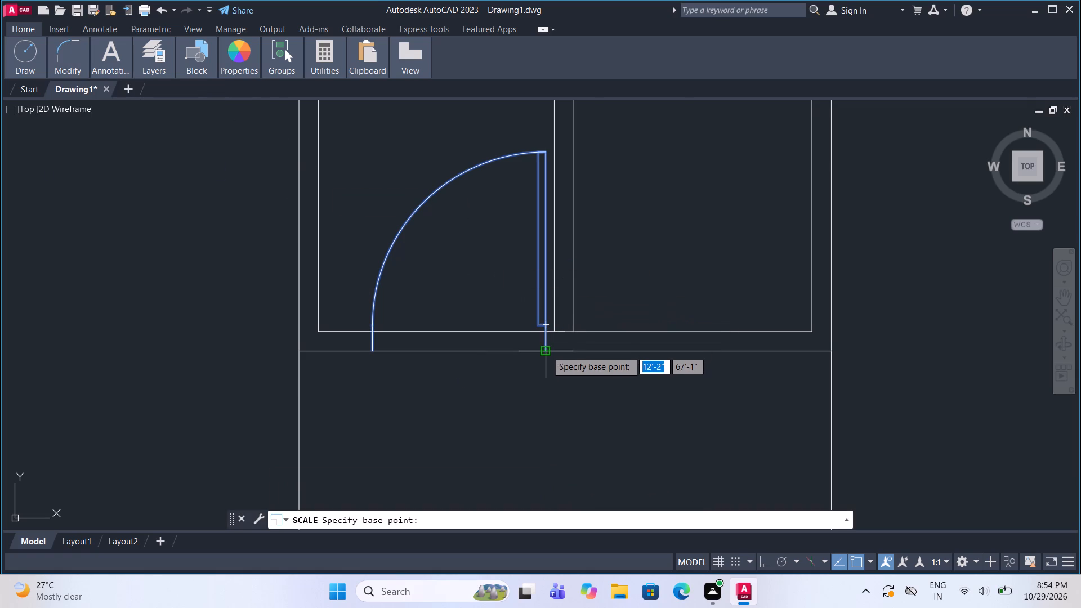
click(547, 351)
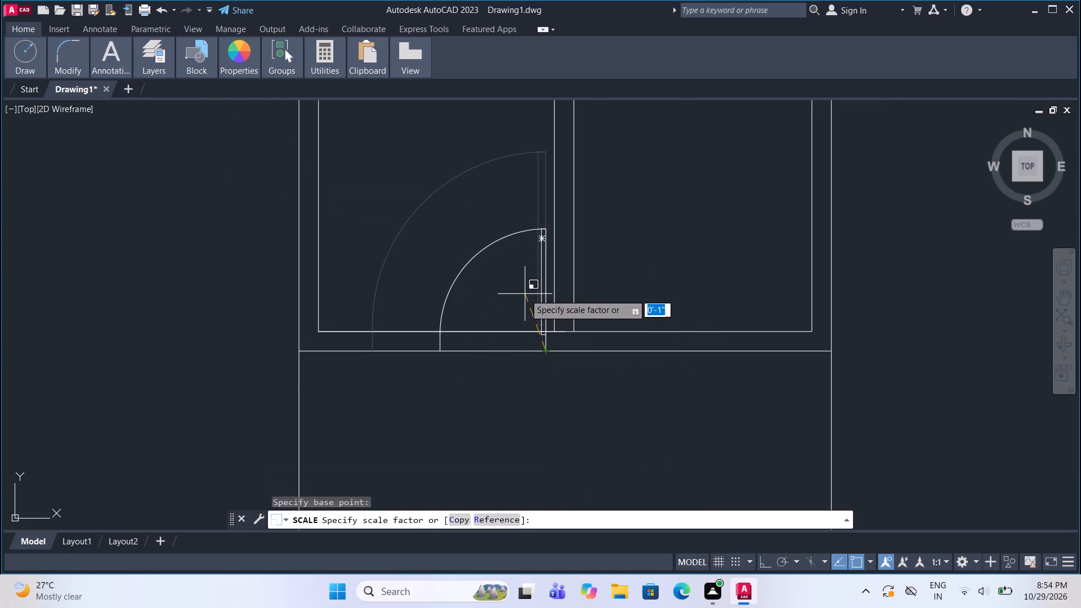
click(522, 288)
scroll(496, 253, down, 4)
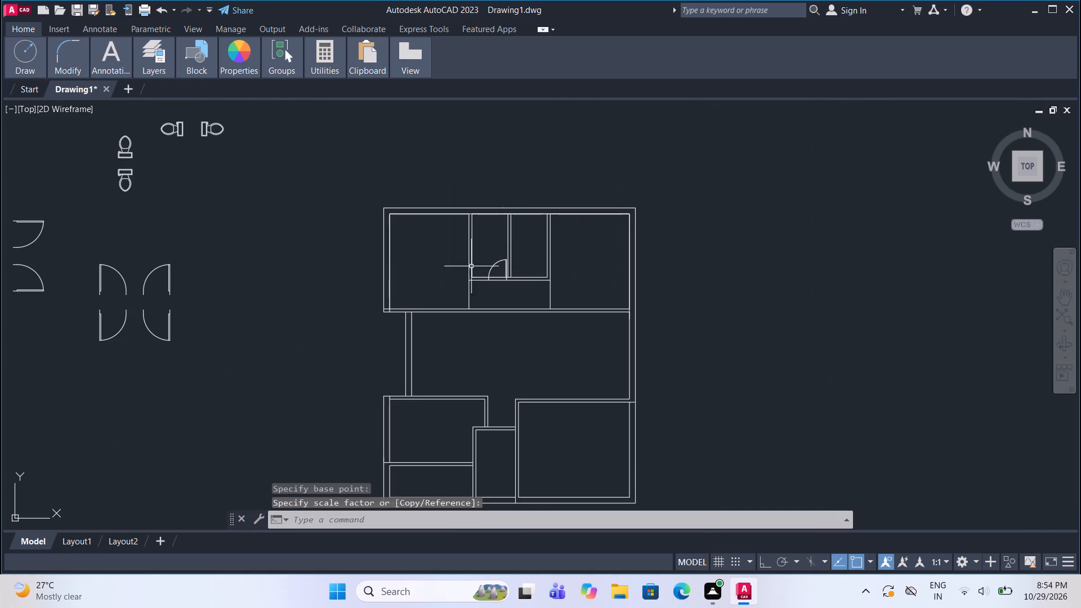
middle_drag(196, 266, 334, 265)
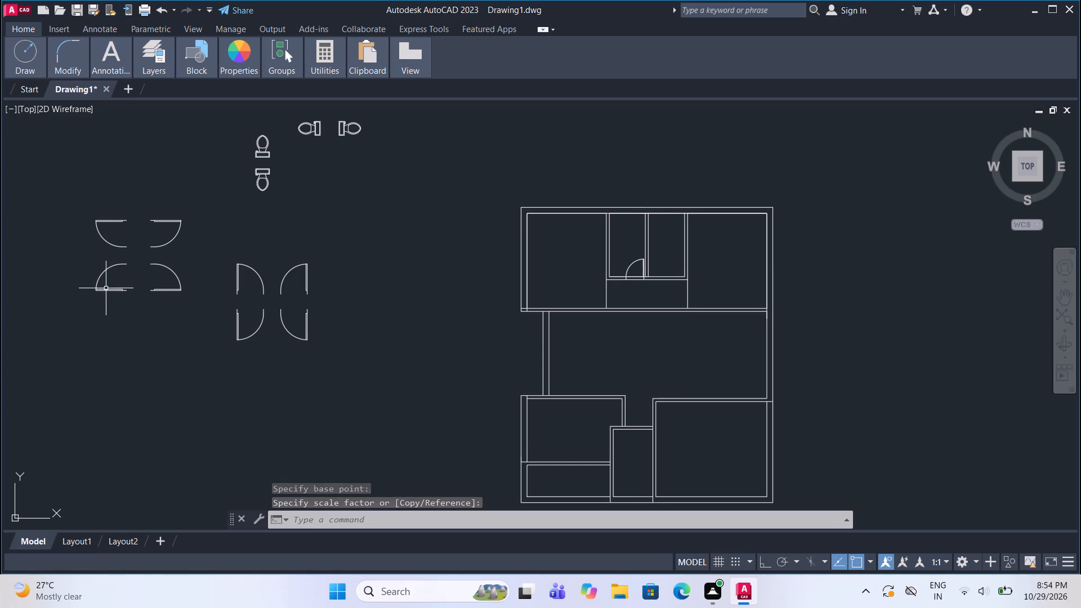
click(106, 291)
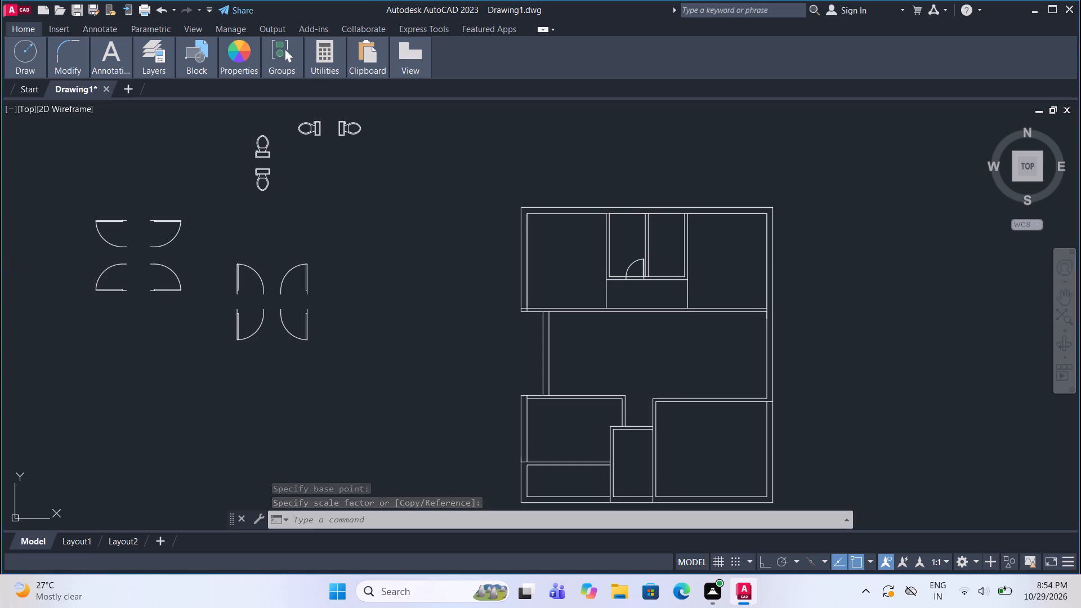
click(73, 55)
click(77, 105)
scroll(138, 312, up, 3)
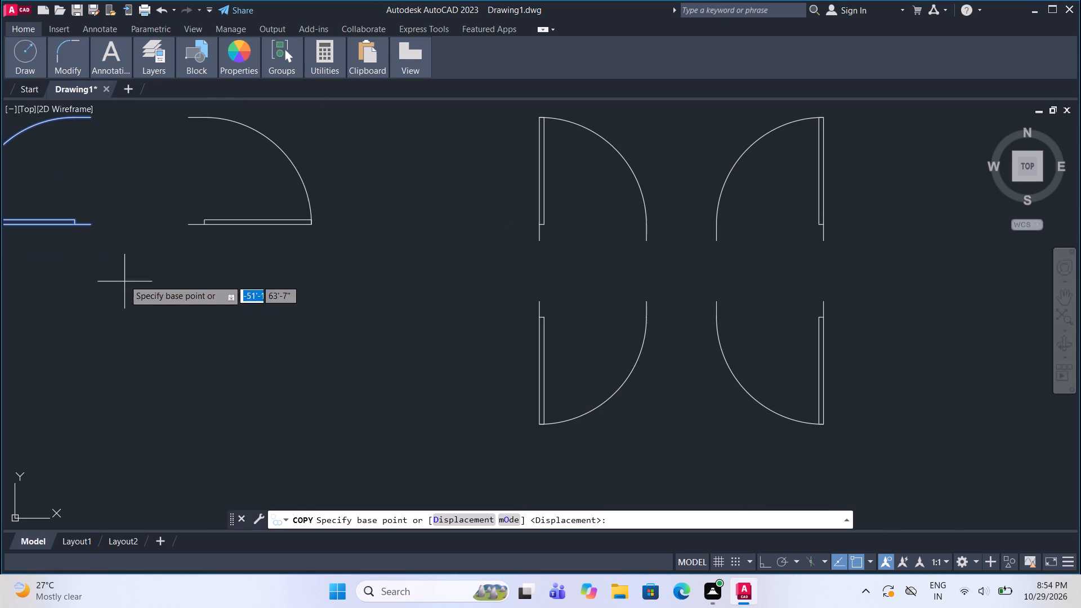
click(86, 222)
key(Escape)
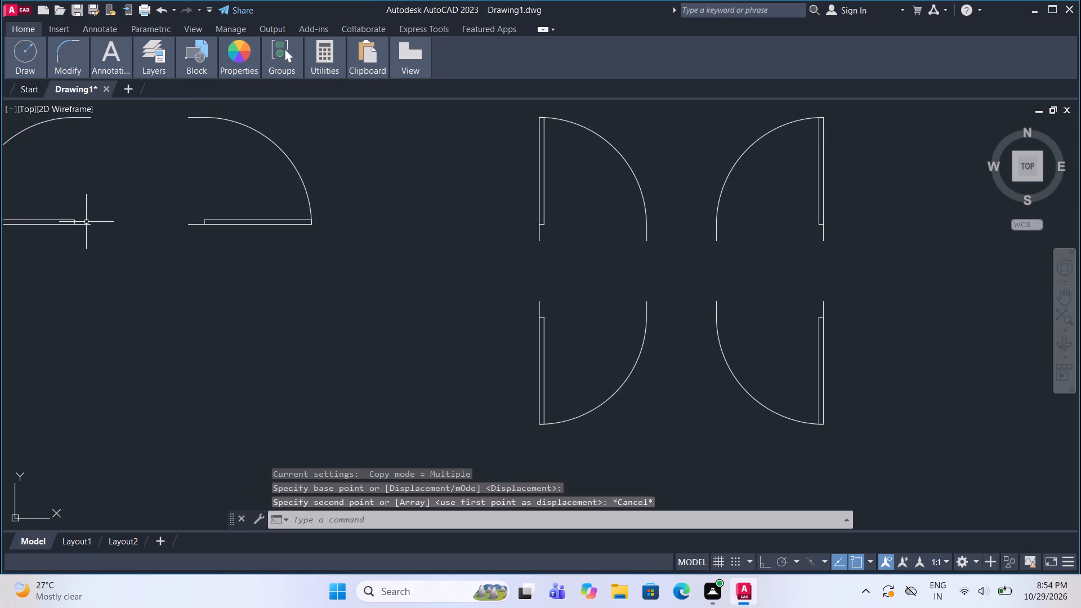
Copy the horizontal-leaf group's lower-left door from its hinge-side endpoint onto the right wall of the plan's upper-right small room.
click(84, 223)
click(67, 46)
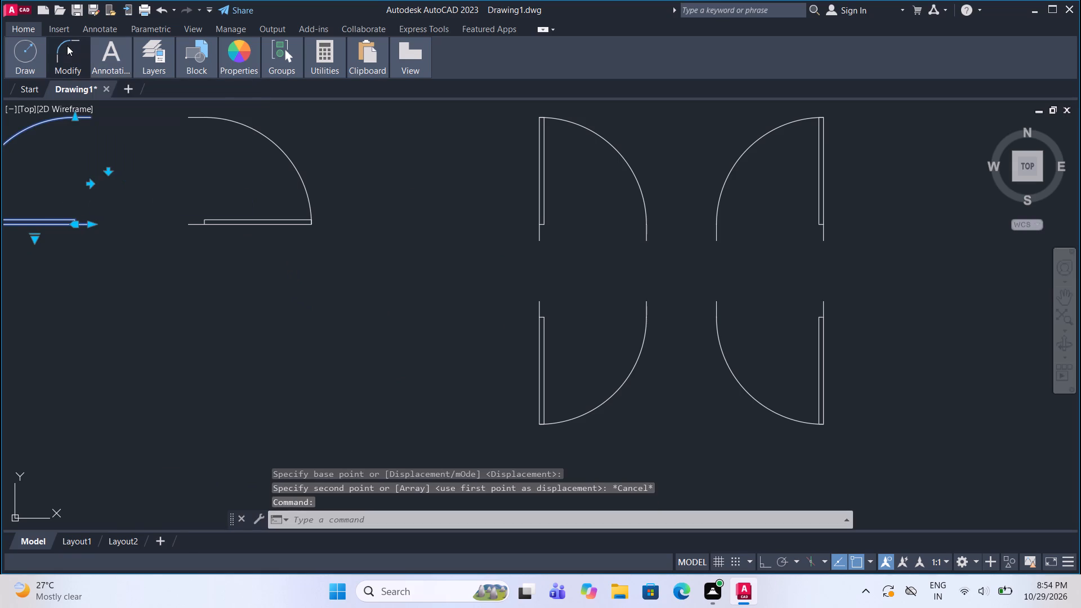
click(66, 52)
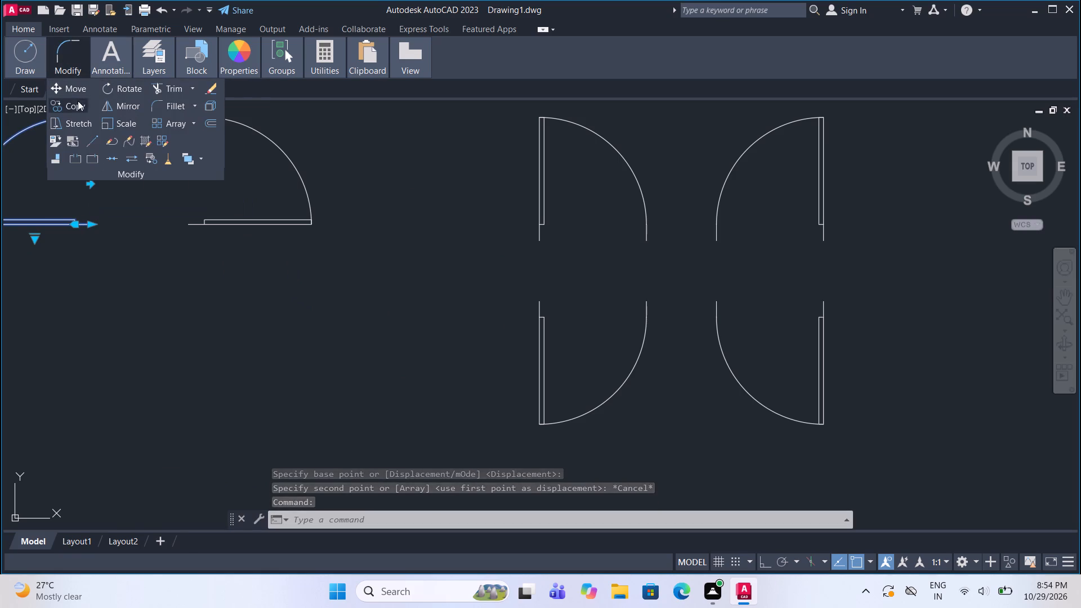
click(78, 106)
click(93, 222)
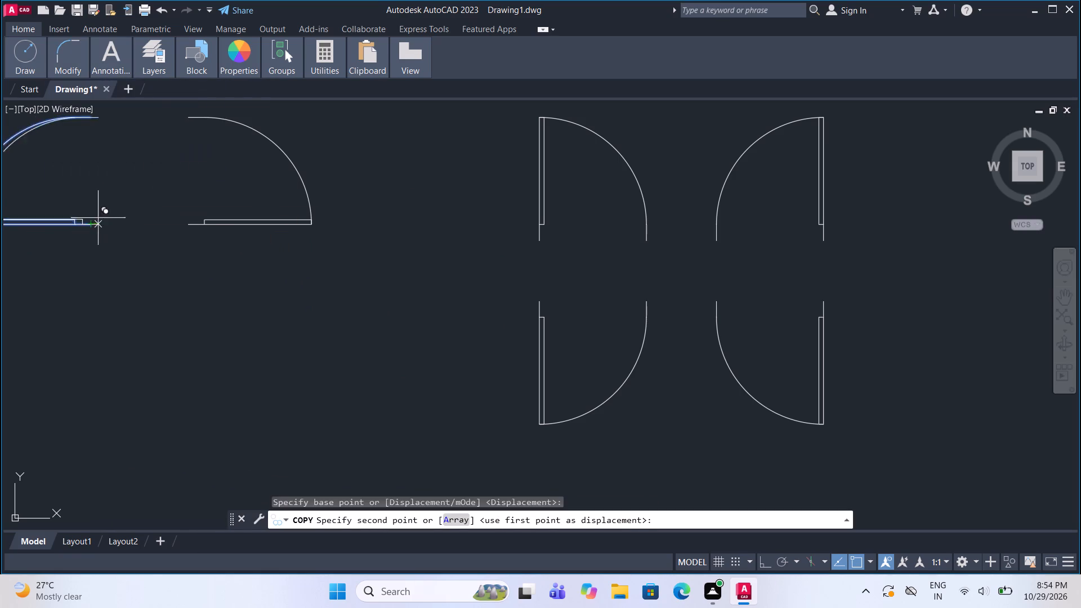
scroll(180, 219, down, 3)
middle_drag(594, 218, 334, 284)
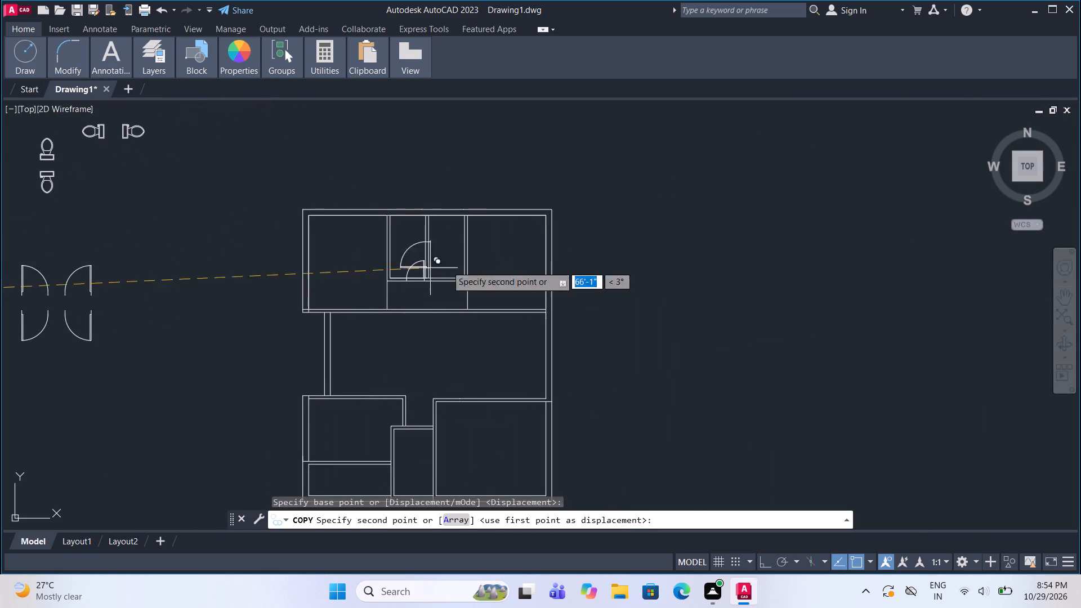
scroll(494, 251, up, 2)
click(438, 273)
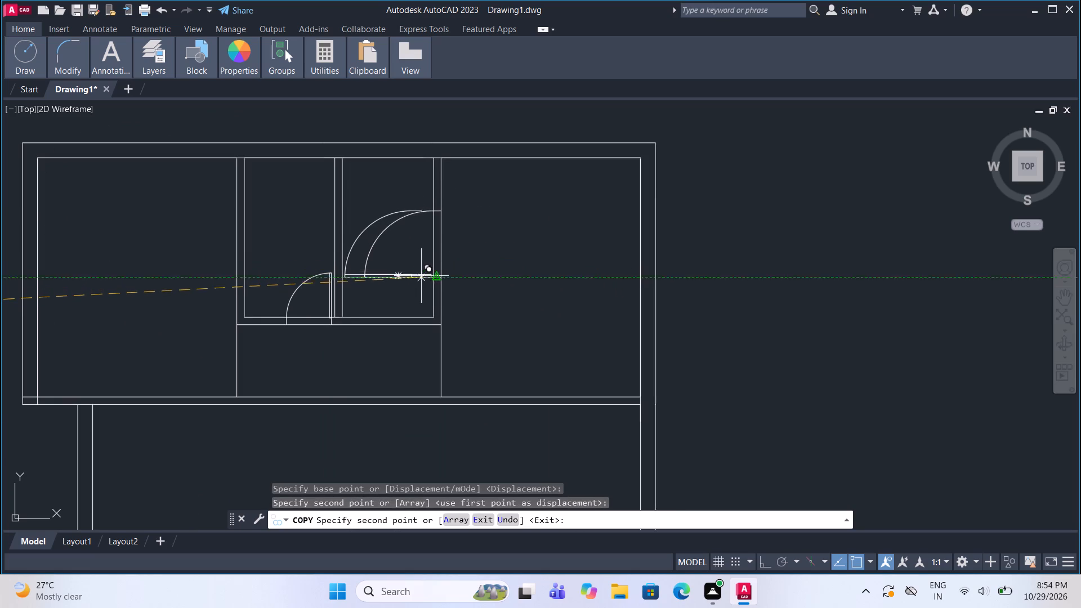
key(Escape)
Scale the door in the upper-right small room down to about two-thirds size, based at its hinge-side endpoint on the wall.
click(401, 216)
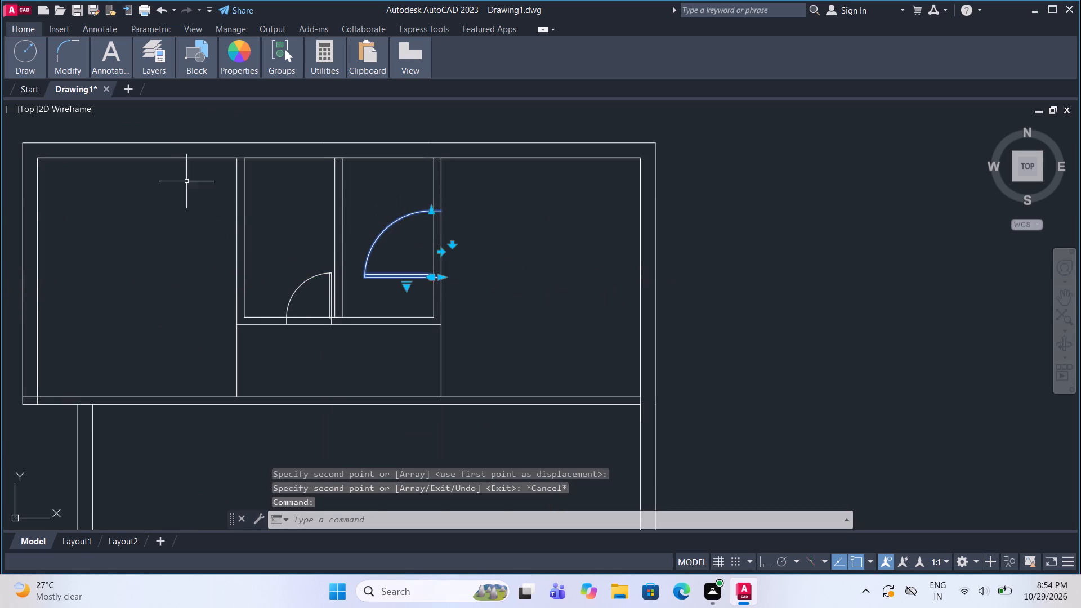
click(61, 61)
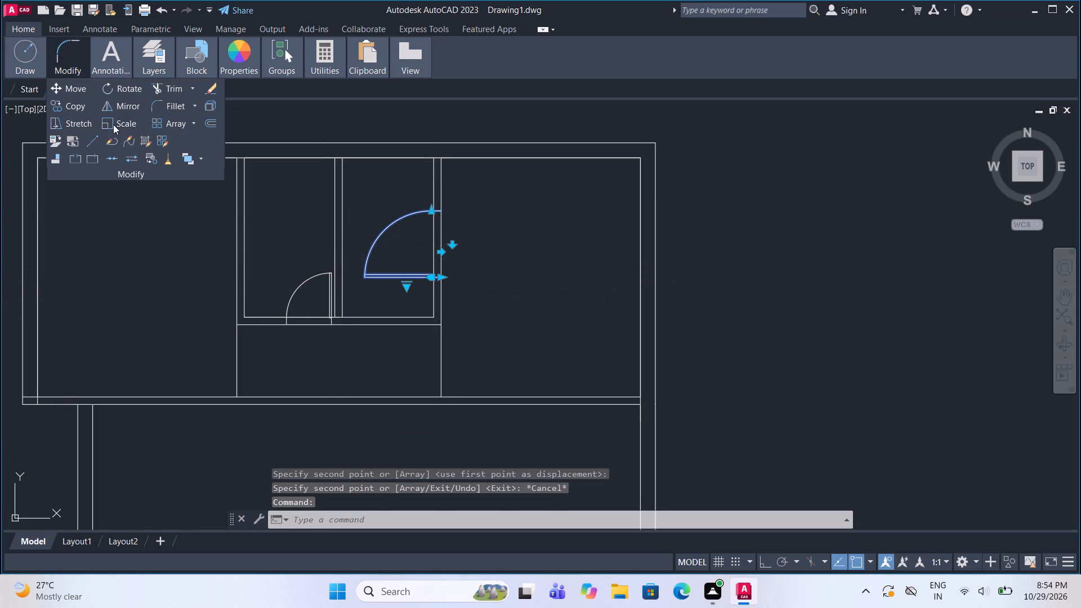
click(113, 124)
click(441, 277)
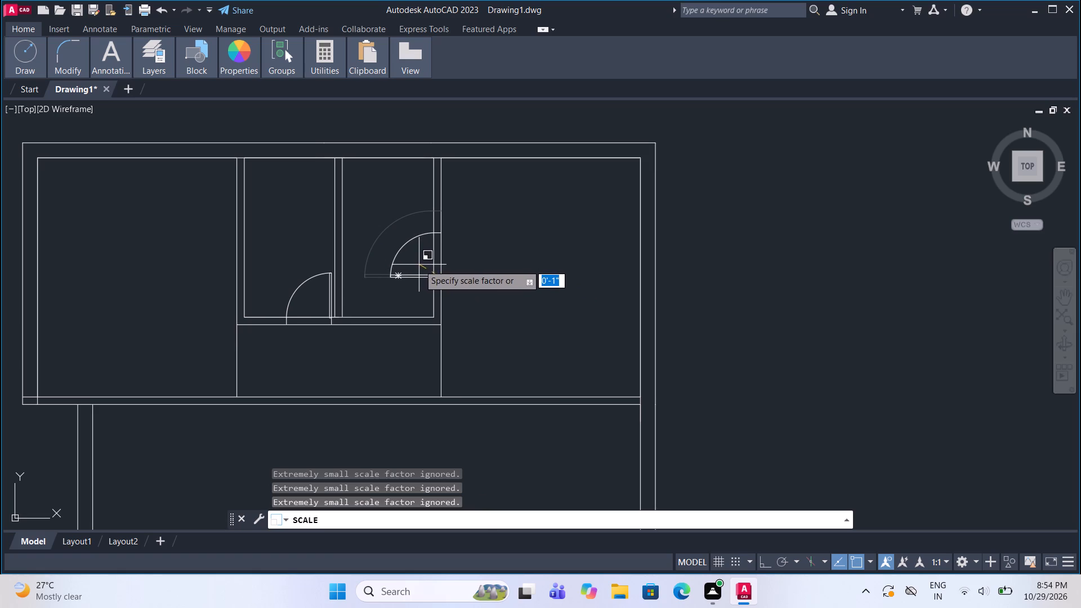
click(419, 265)
Copy the horizontal-leaf group's lower-left door from its hinge-side endpoint to the bottom-right corner of the plan's upper-left large room.
scroll(386, 241, down, 3)
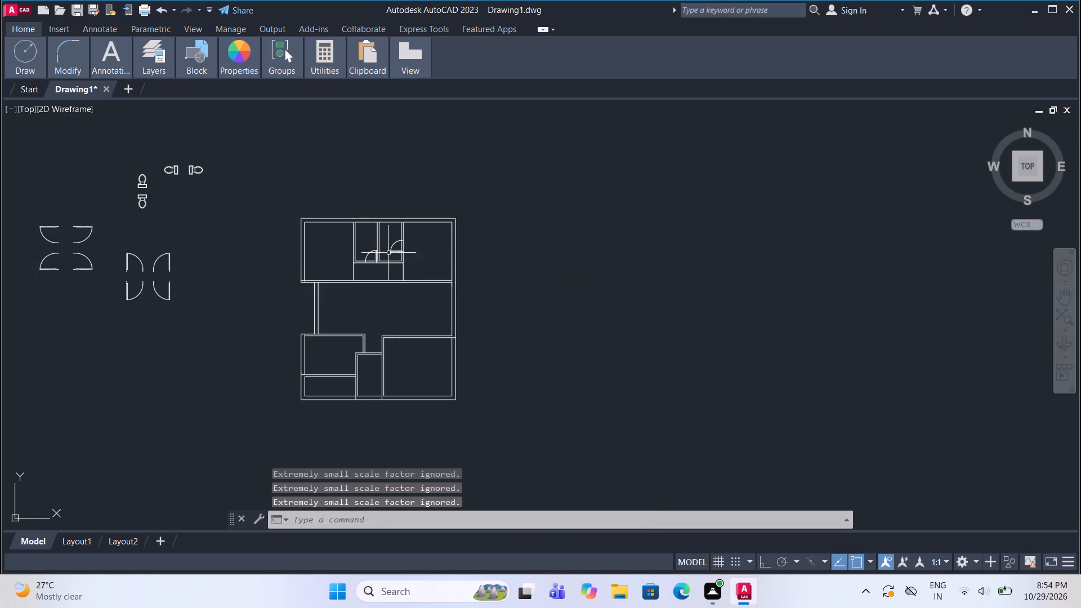
middle_drag(272, 276, 330, 279)
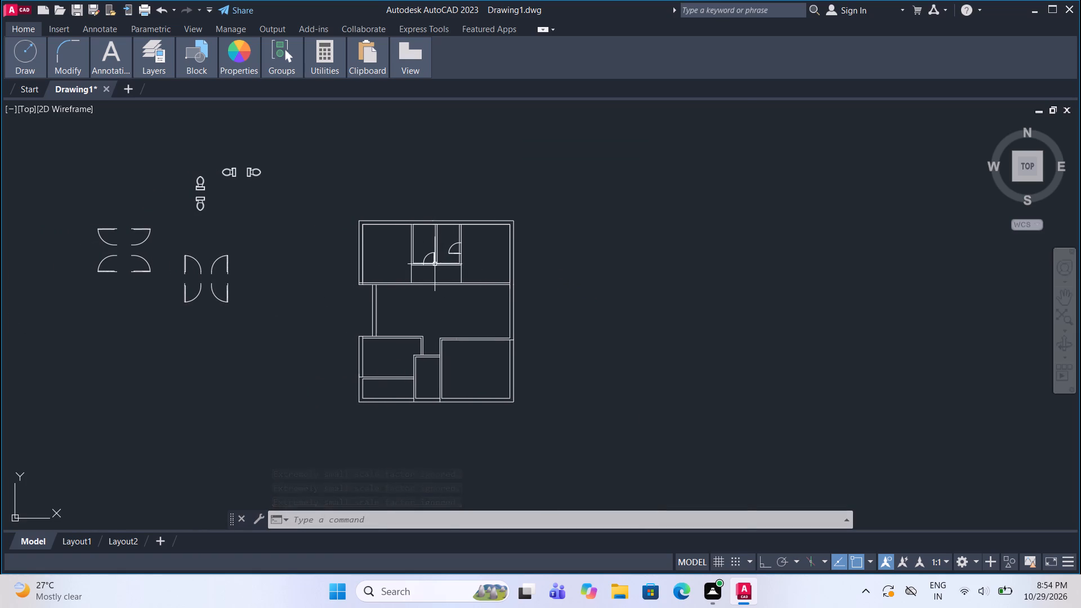
scroll(435, 264, up, 3)
scroll(385, 276, down, 2)
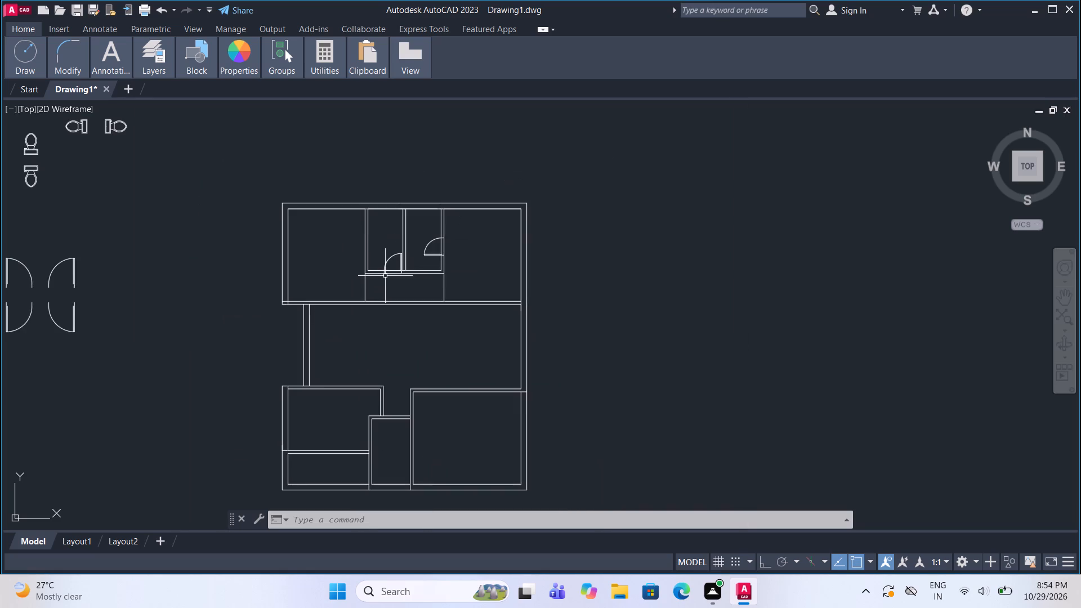
scroll(384, 276, down, 1)
middle_drag(97, 276, 218, 280)
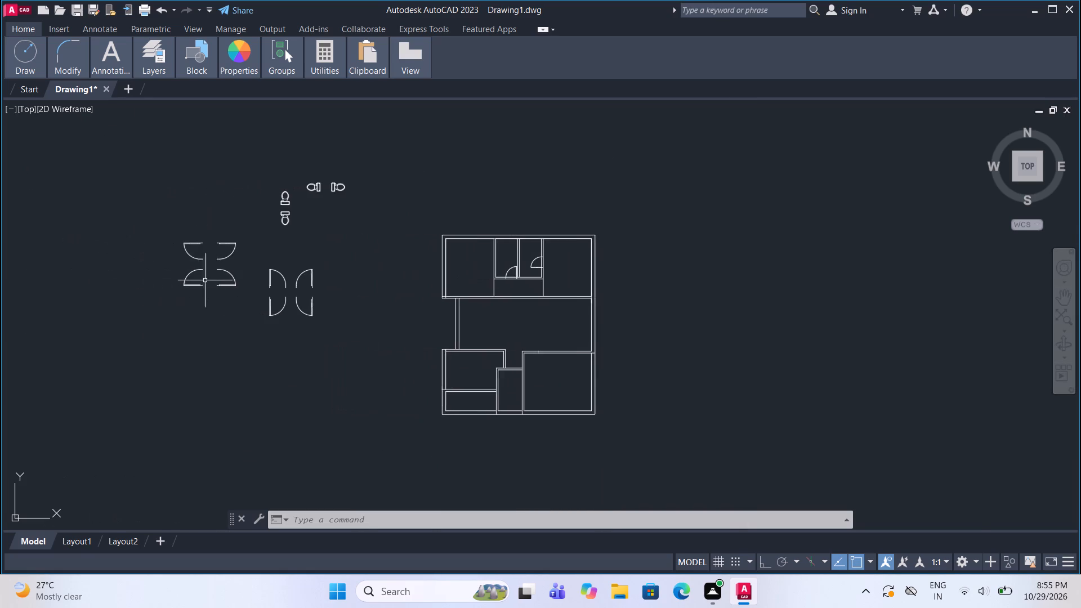
scroll(183, 283, up, 2)
click(200, 291)
click(180, 276)
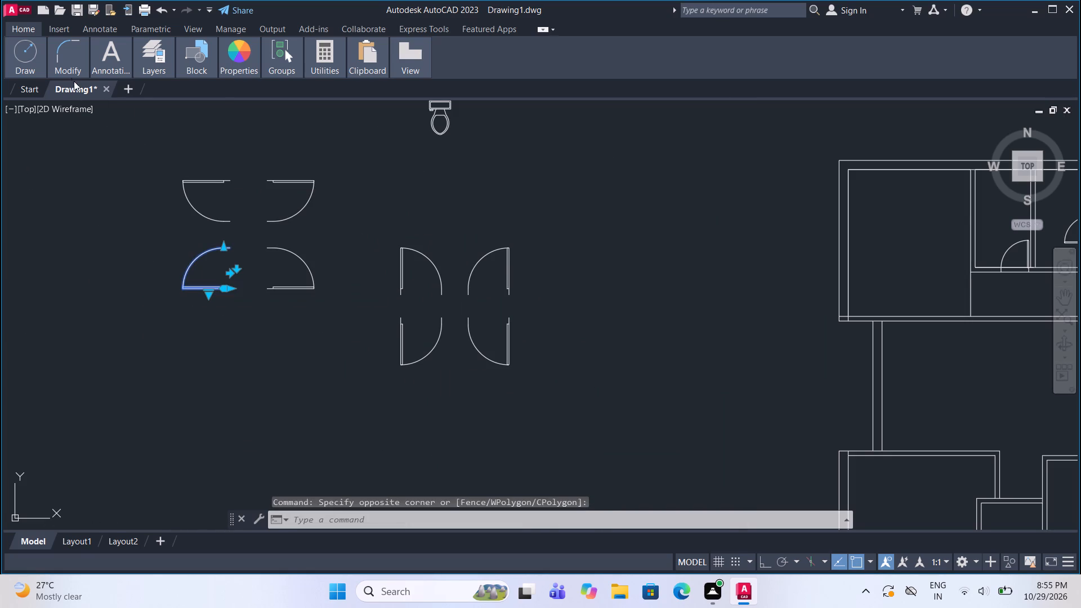
click(70, 104)
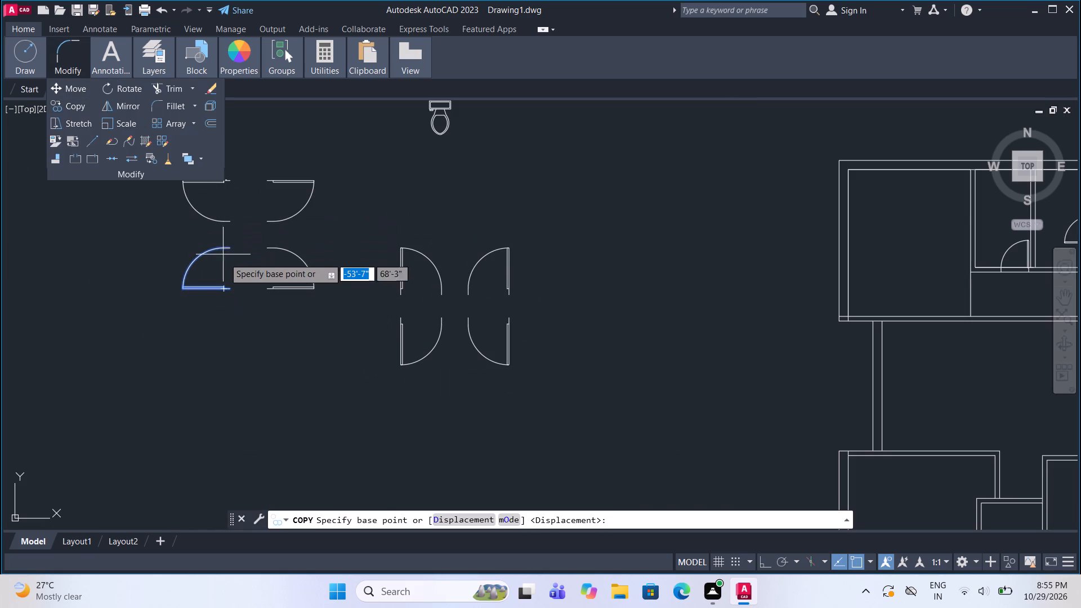
click(231, 287)
scroll(278, 211, down, 3)
middle_drag(443, 257, 432, 257)
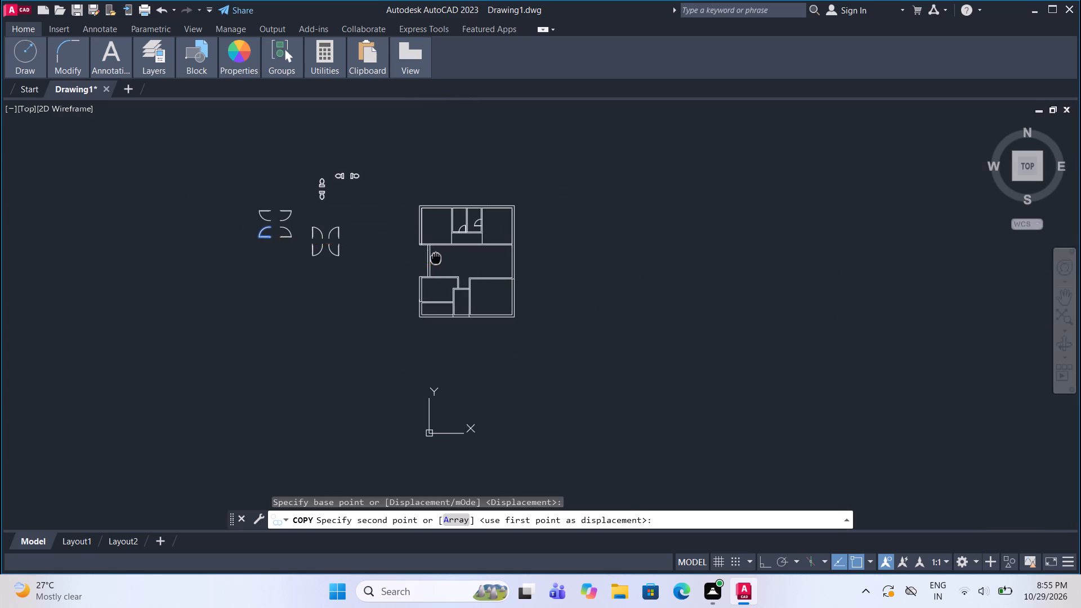
middle_drag(432, 257, 218, 288)
scroll(422, 234, up, 5)
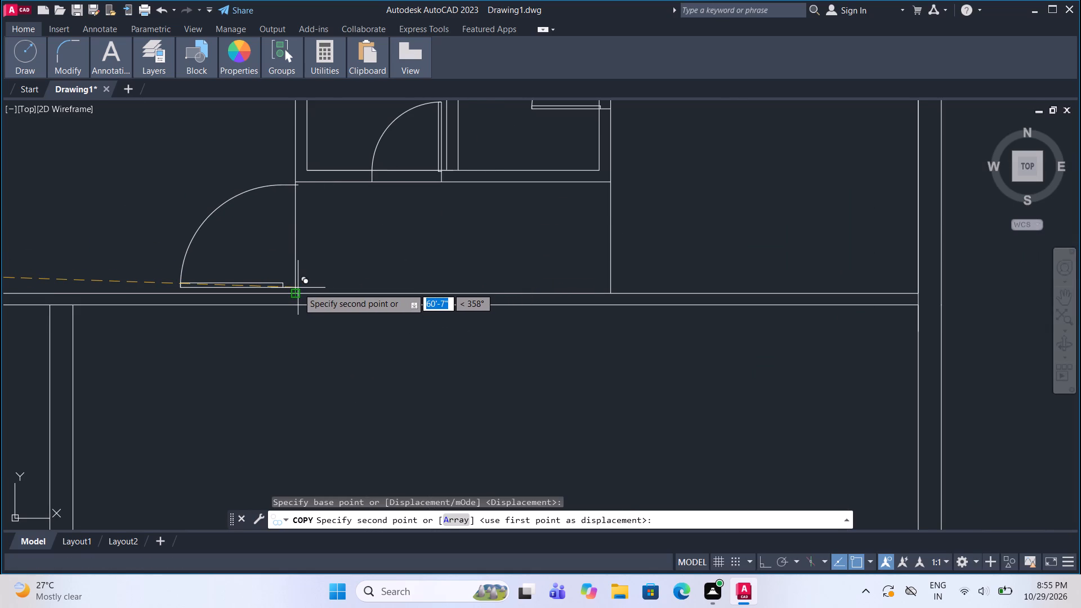
click(298, 290)
middle_click(481, 245)
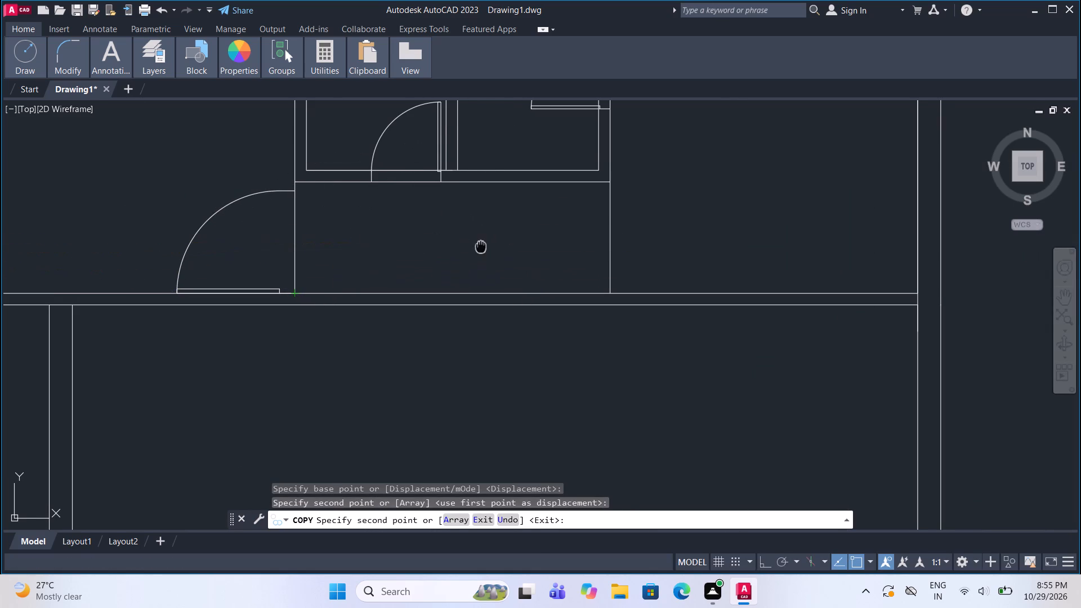
key(Escape)
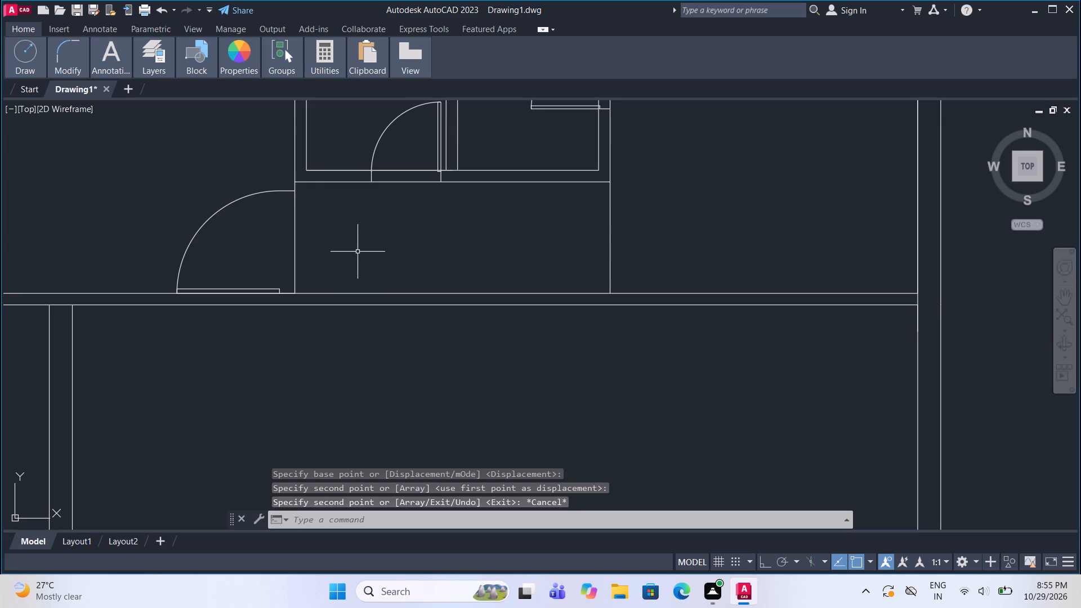
Copy the horizontal-leaf group's lower-right door from its hinge-side endpoint onto the upper-right large room's left wall, just above the bottom wall.
scroll(341, 274, down, 2)
middle_drag(361, 263, 344, 274)
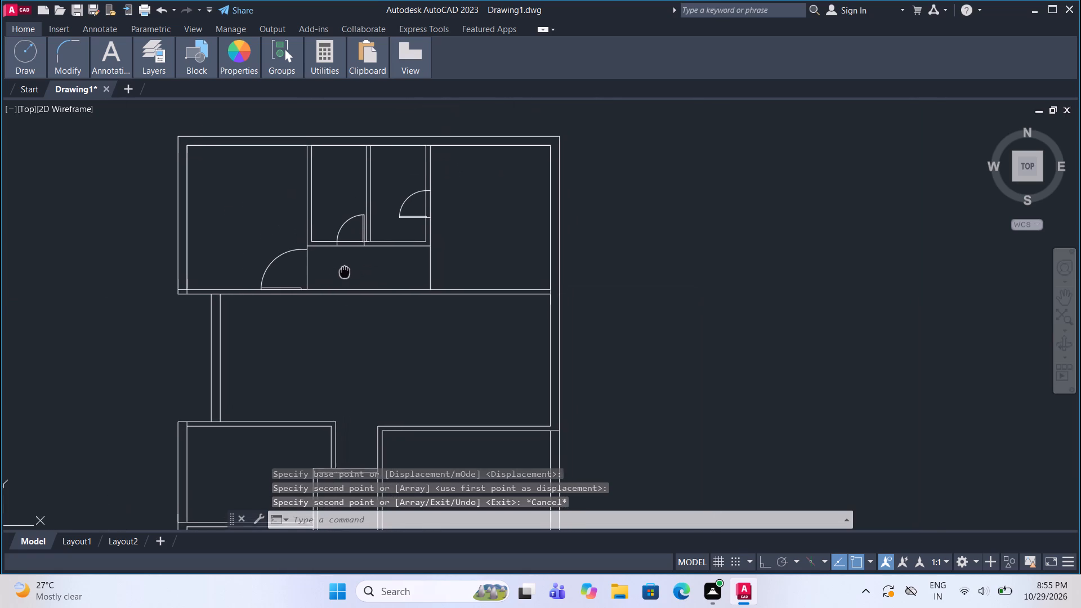
middle_drag(344, 274, 345, 283)
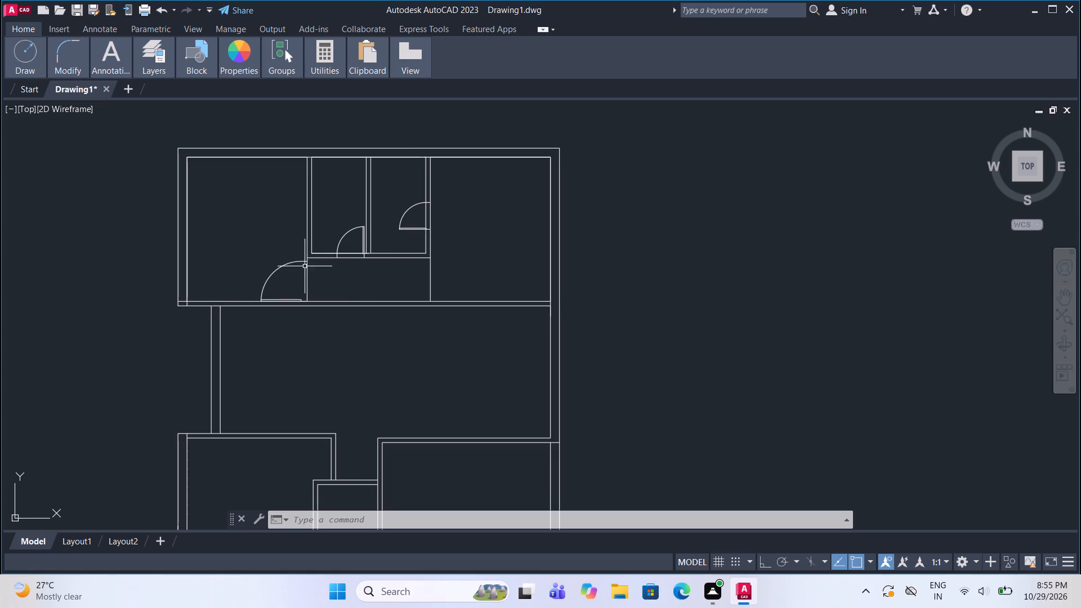
scroll(298, 264, up, 1)
scroll(391, 287, down, 4)
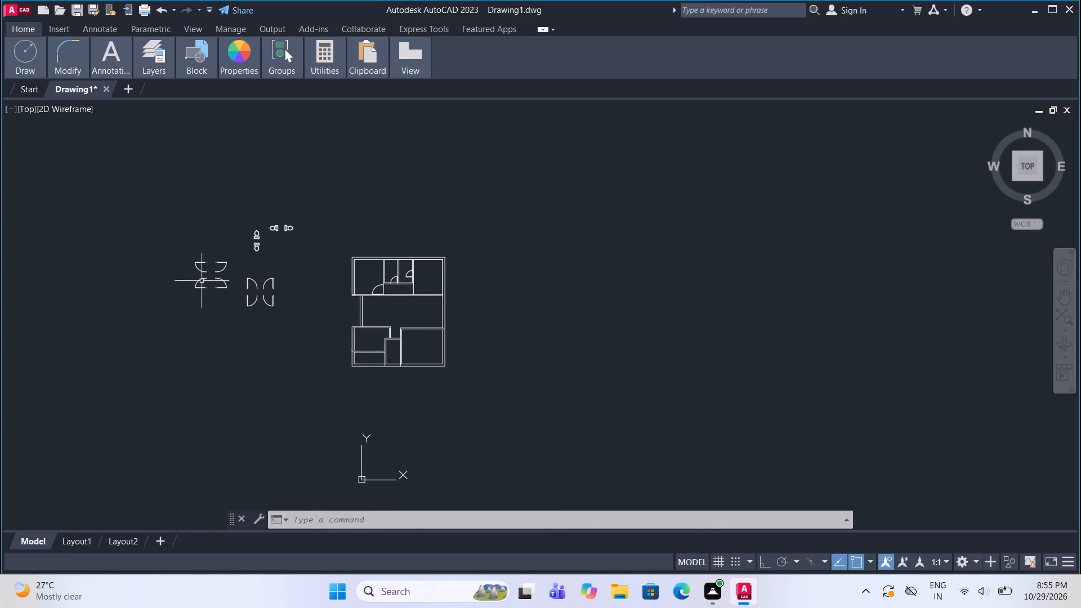
scroll(207, 273, up, 3)
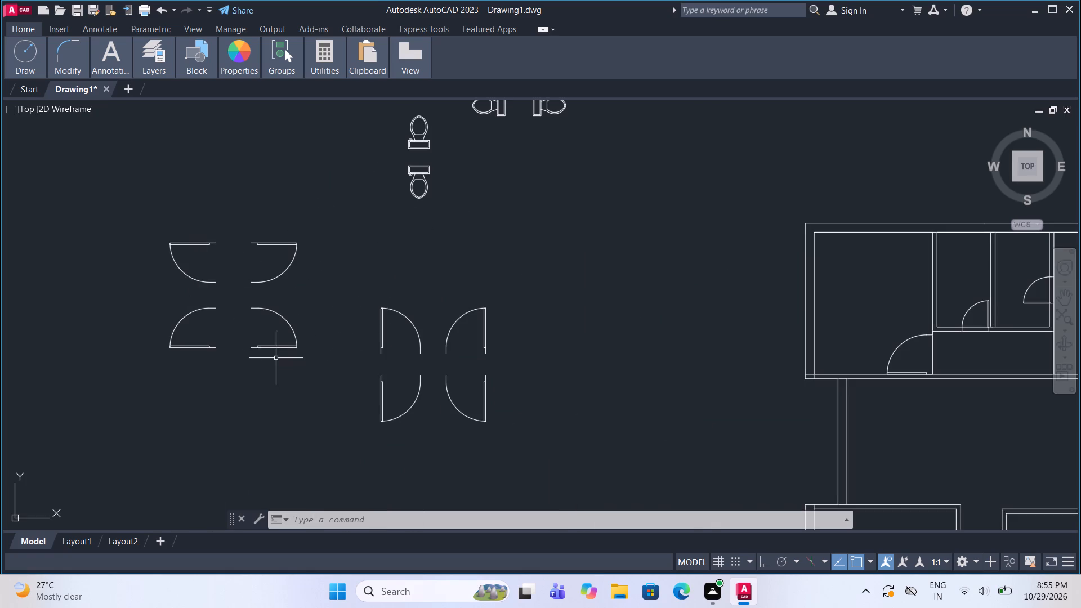
click(260, 347)
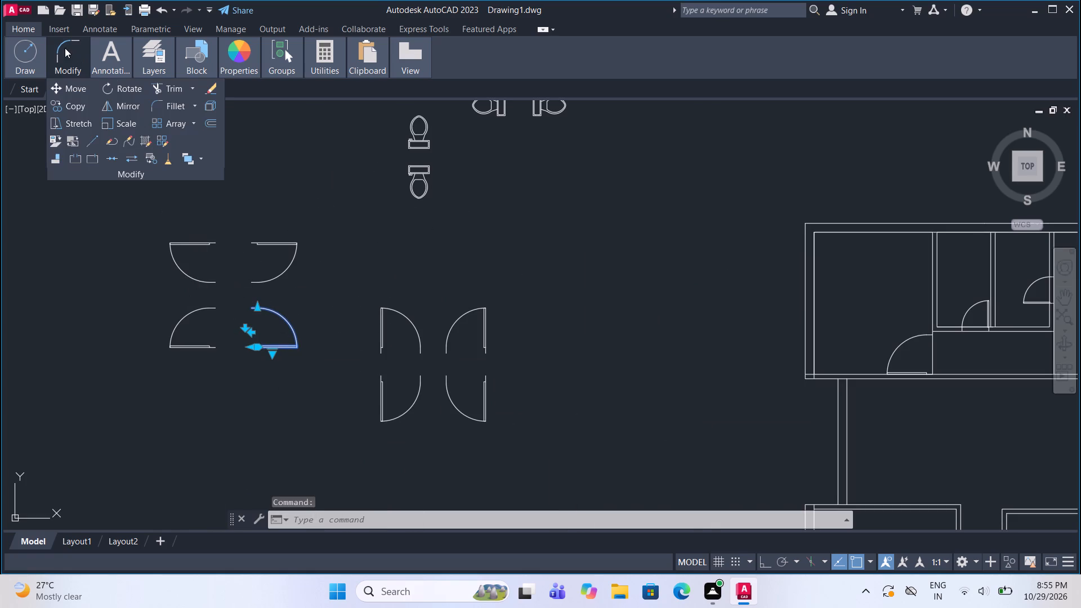
click(65, 48)
click(79, 108)
scroll(225, 363, up, 3)
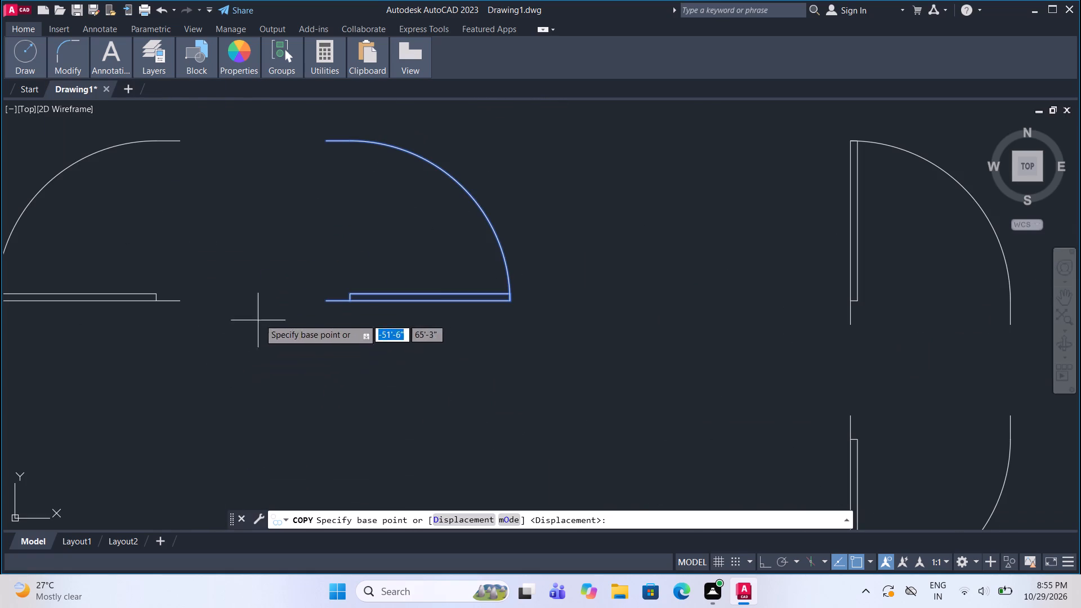
click(319, 301)
scroll(240, 331, down, 4)
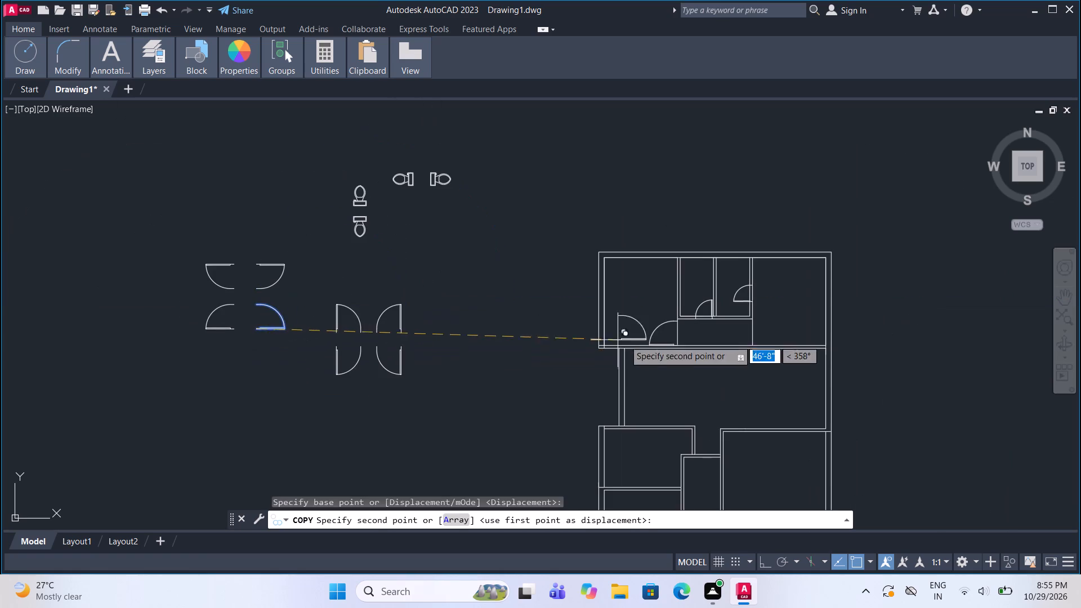
middle_drag(536, 321, 376, 318)
scroll(581, 343, up, 4)
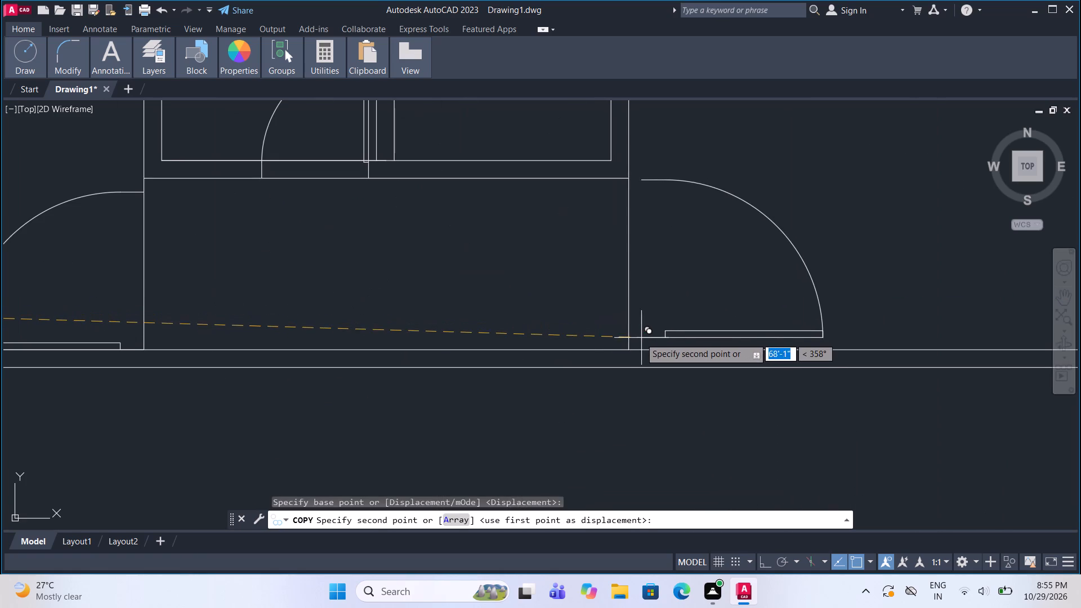
click(628, 341)
key(Escape)
Copy the vertical-leaf group's lower-left door from its upper hinge-side endpoint onto the top wall of the plan's lower-right room, beside the left corner.
scroll(413, 328, down, 3)
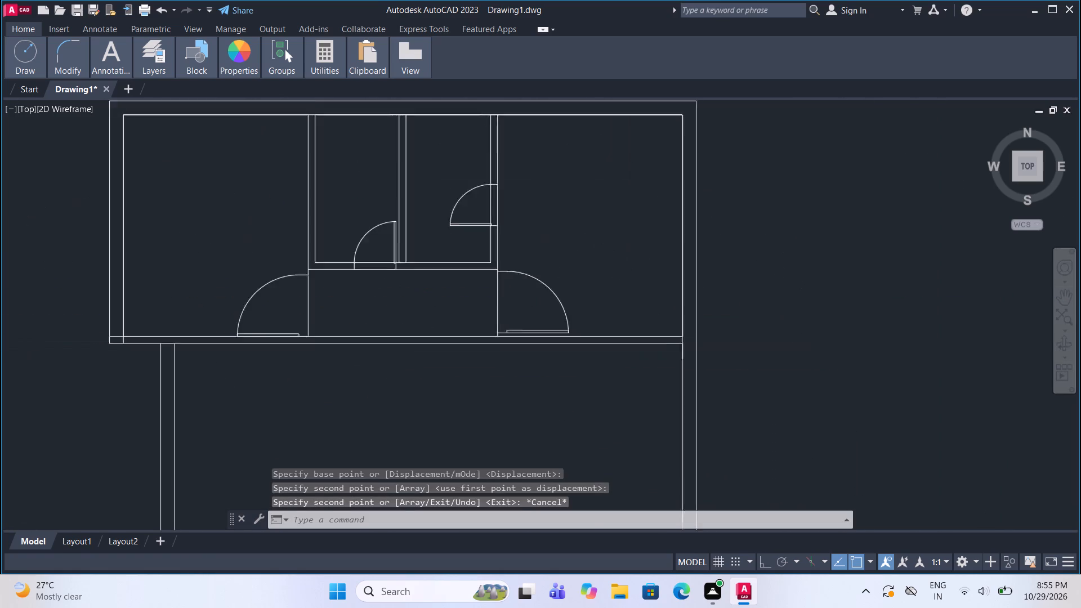
scroll(415, 332, down, 1)
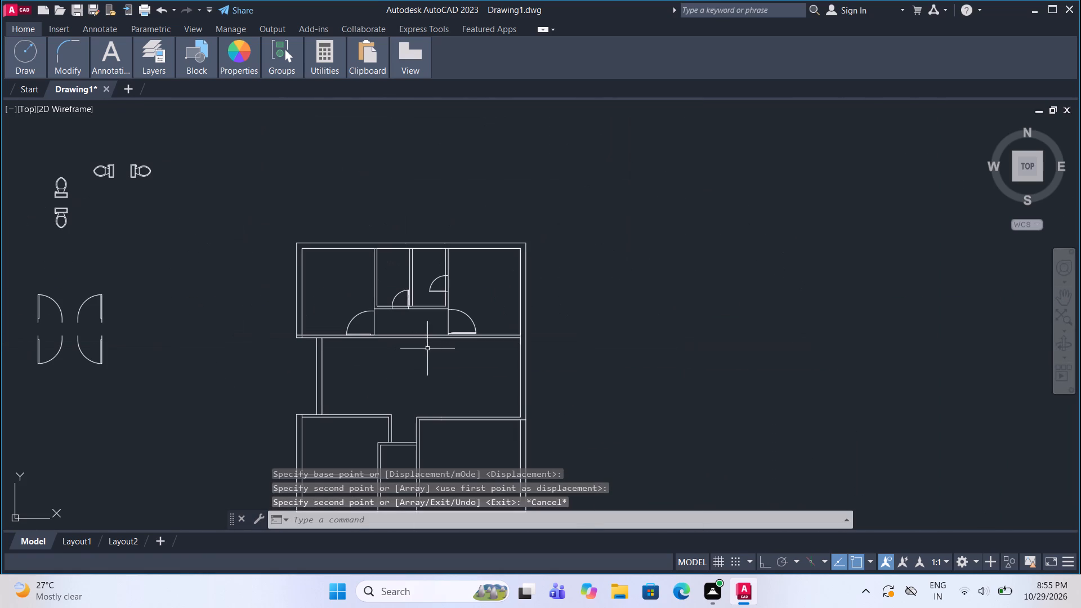
middle_drag(461, 392, 484, 396)
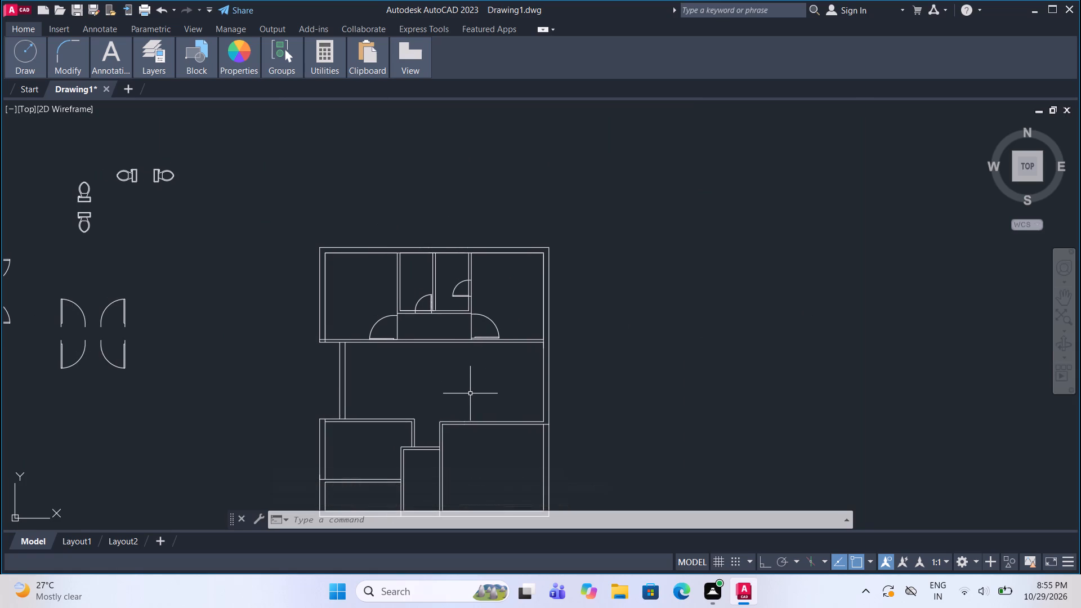
middle_drag(470, 397, 504, 364)
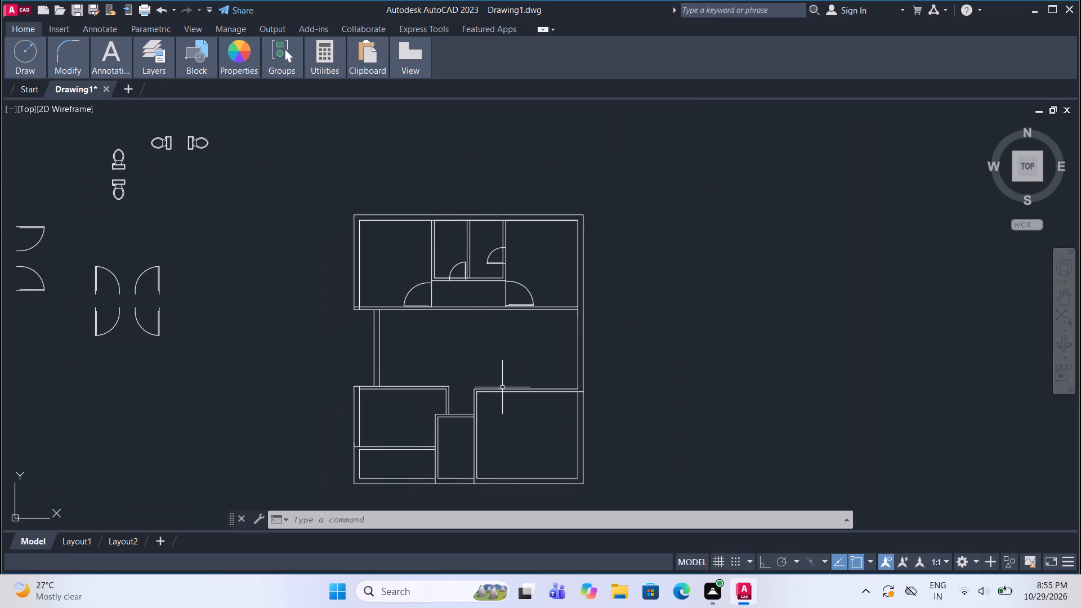
middle_drag(502, 388, 465, 342)
middle_drag(56, 259, 114, 260)
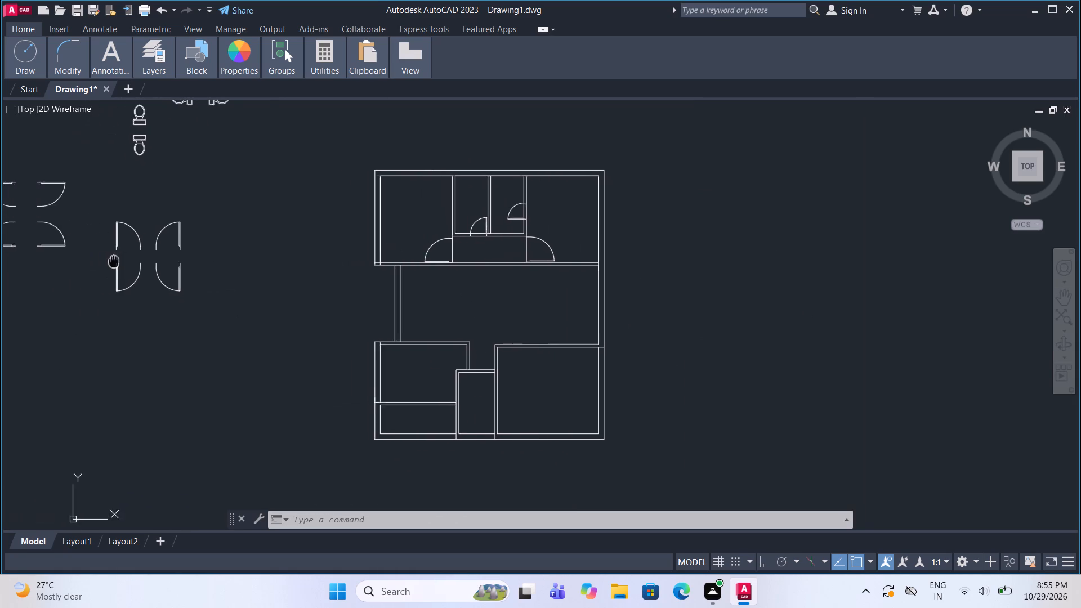
middle_drag(114, 260, 154, 267)
scroll(146, 280, up, 3)
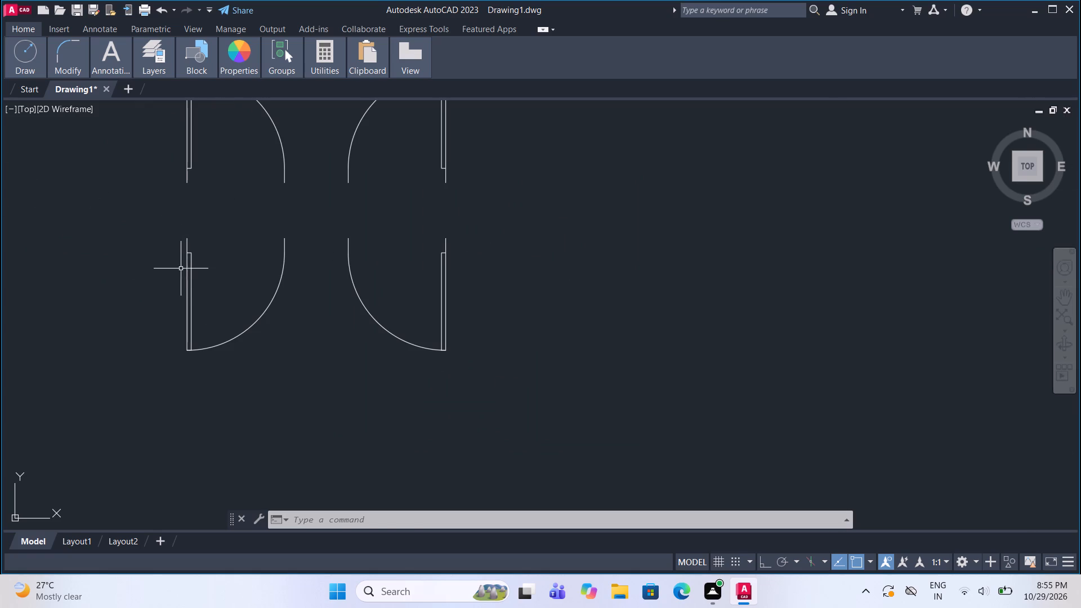
click(181, 267)
drag(208, 248, 206, 254)
click(194, 276)
click(155, 209)
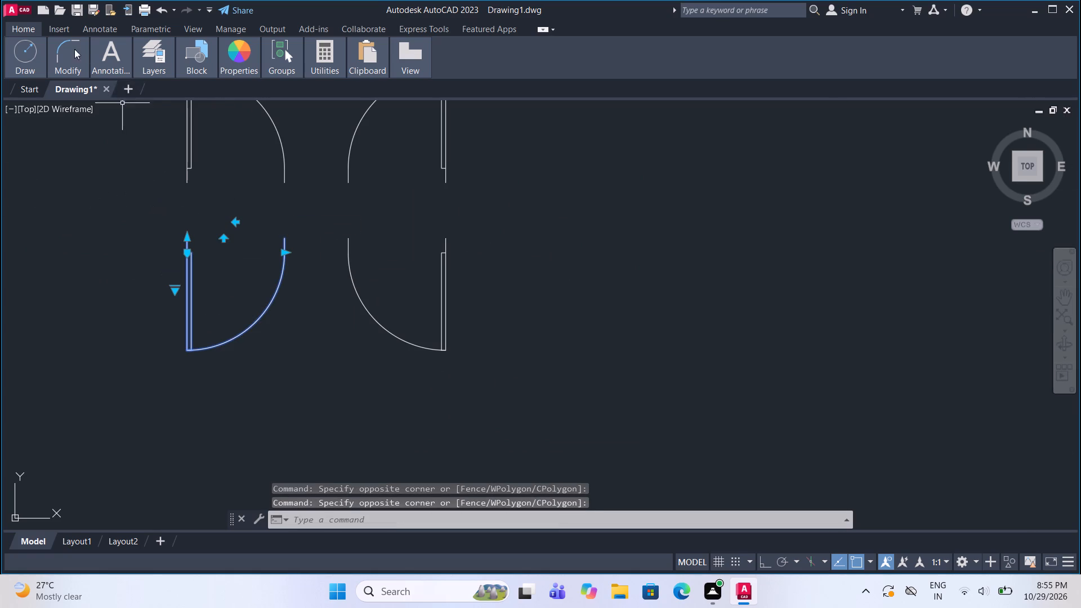
click(73, 100)
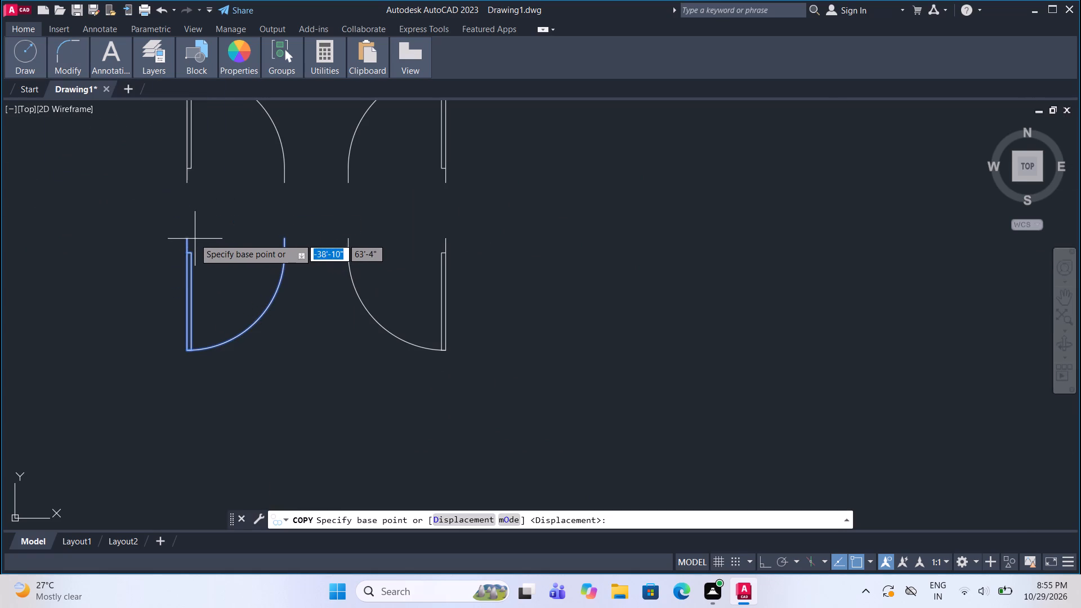
click(188, 235)
scroll(301, 171, down, 3)
middle_drag(560, 221, 412, 225)
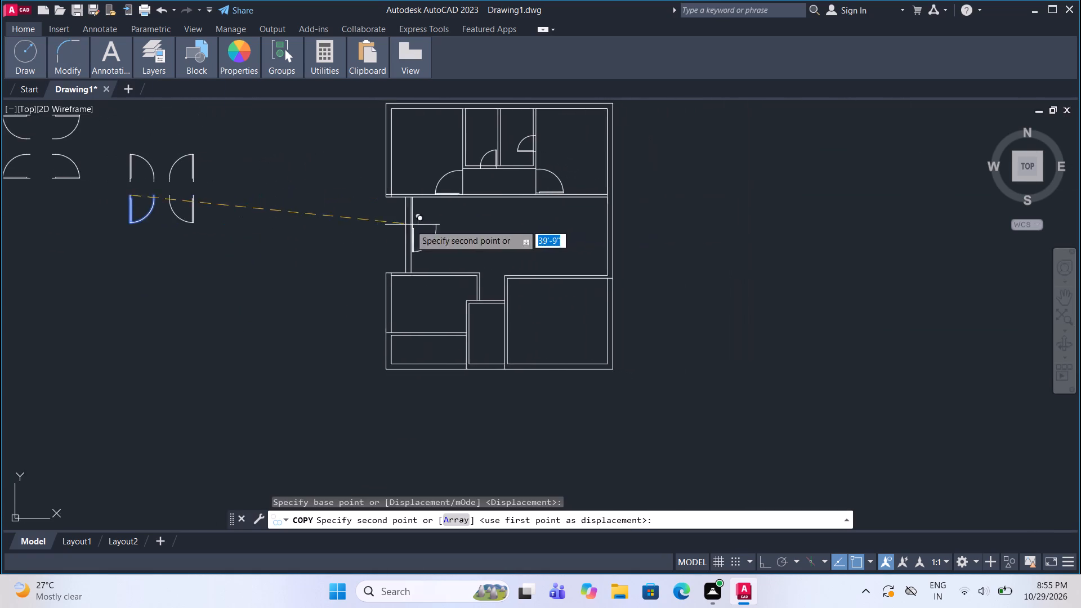
middle_drag(401, 223, 361, 212)
scroll(484, 256, up, 2)
scroll(463, 311, up, 3)
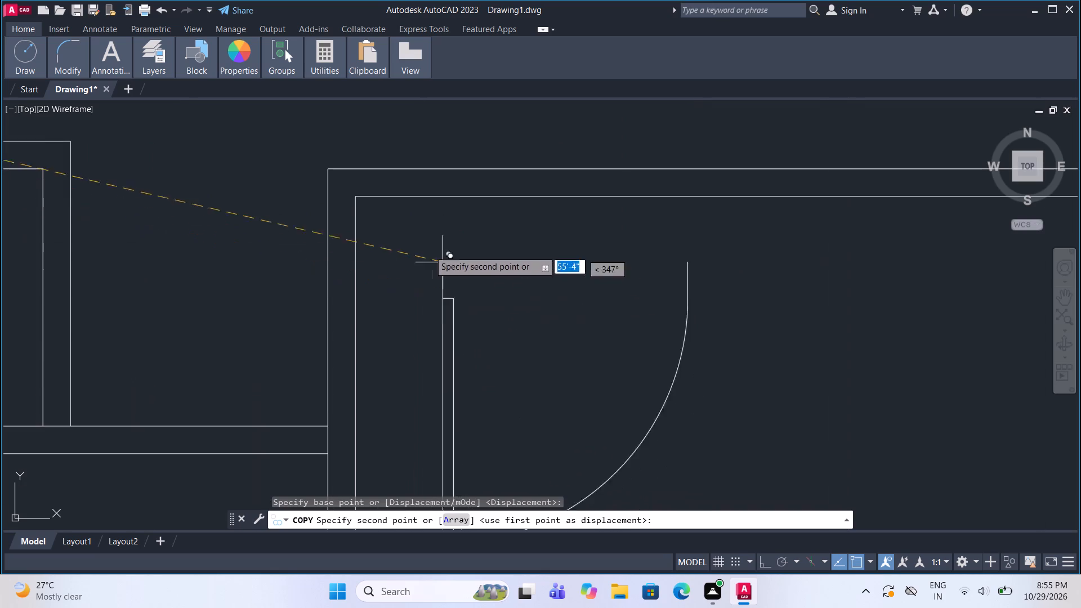
click(365, 166)
scroll(395, 253, down, 3)
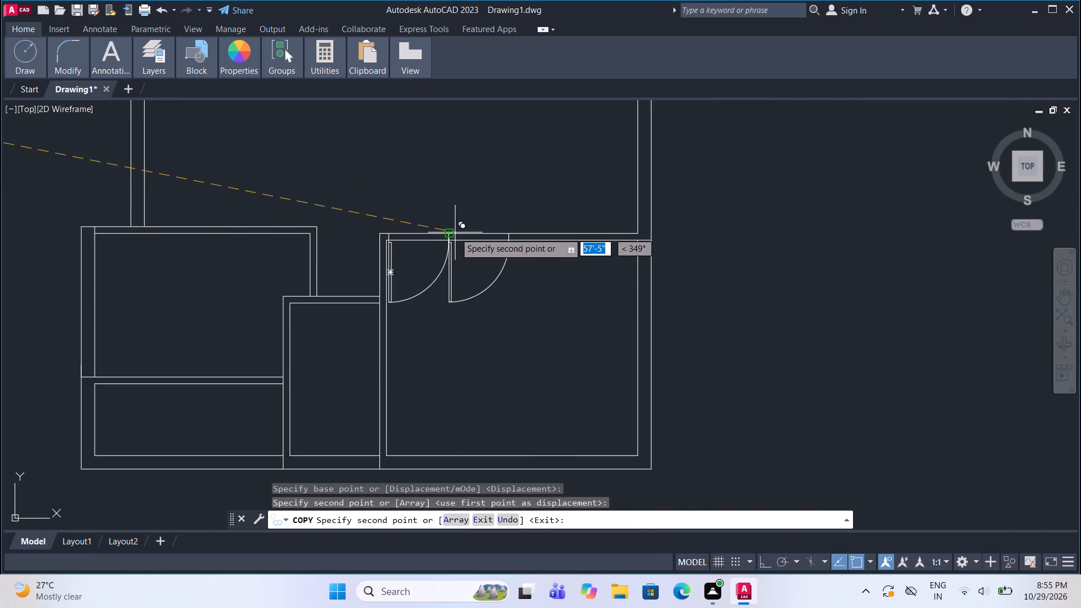
key(Escape)
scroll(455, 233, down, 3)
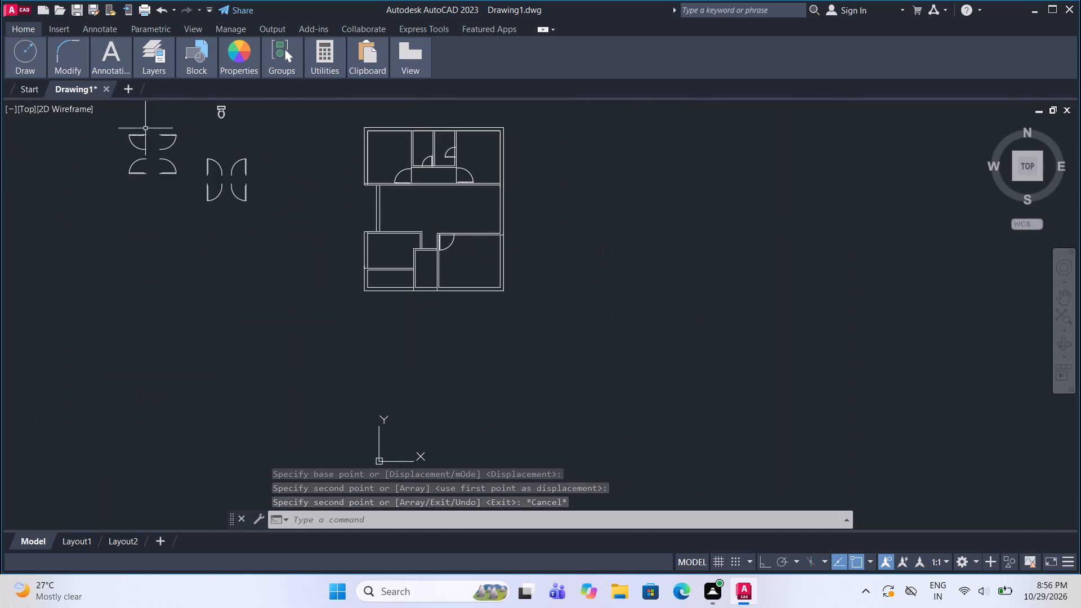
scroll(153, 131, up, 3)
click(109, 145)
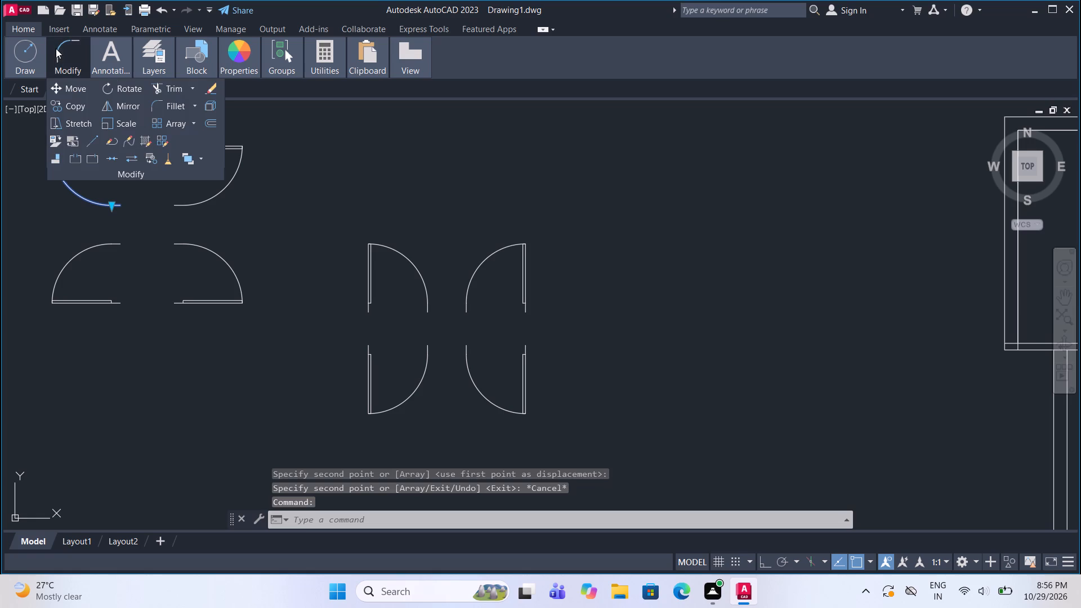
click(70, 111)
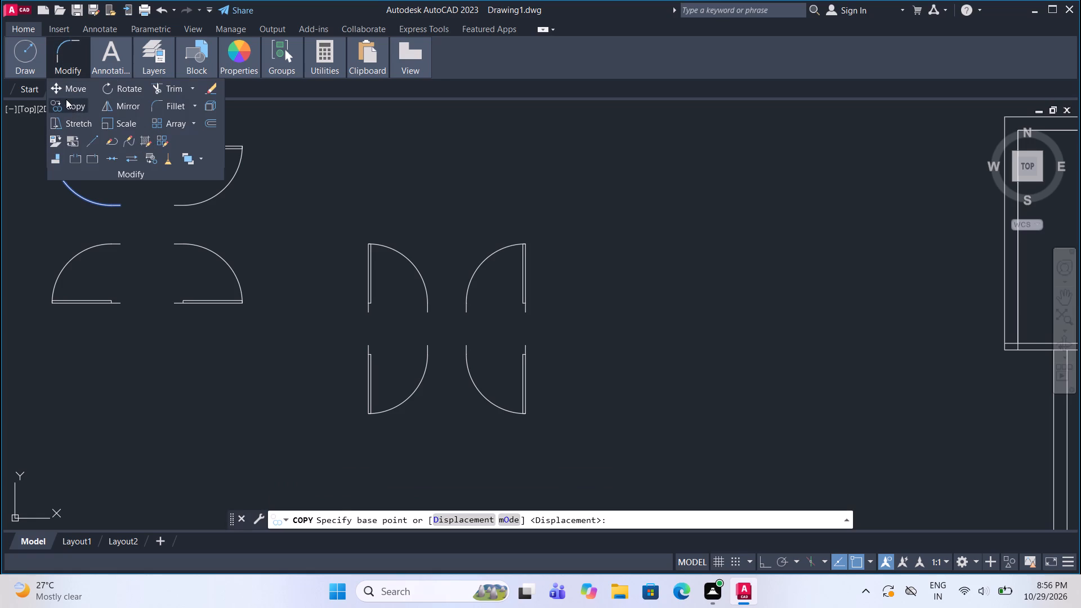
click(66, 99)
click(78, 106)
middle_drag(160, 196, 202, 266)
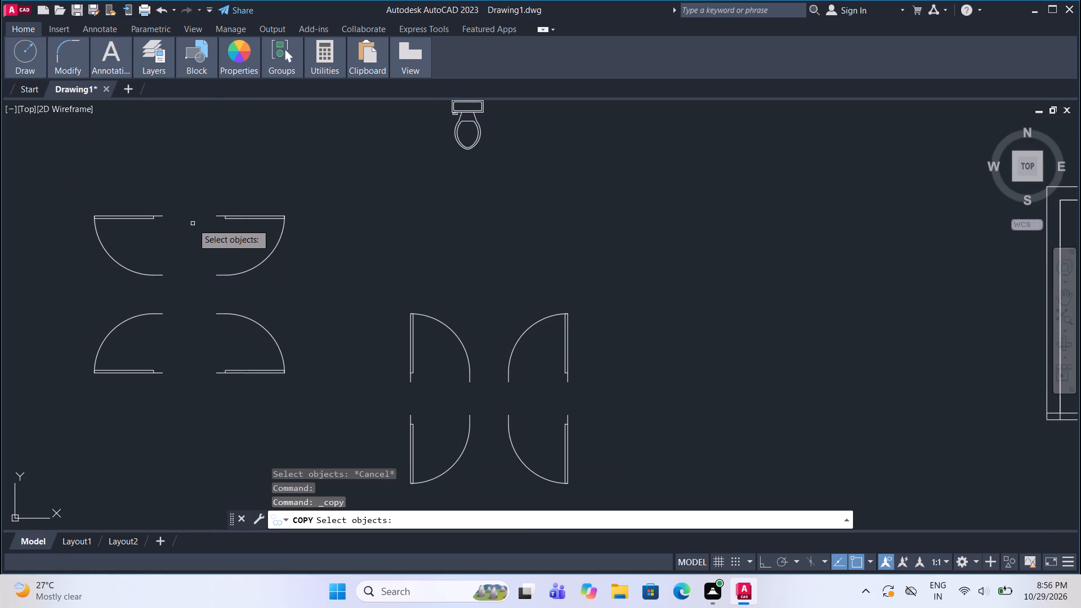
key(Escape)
Copy the horizontal-leaf group's upper-left door from its hinge-side endpoint onto the wall between the lower-right room and the adjoining small room.
click(157, 214)
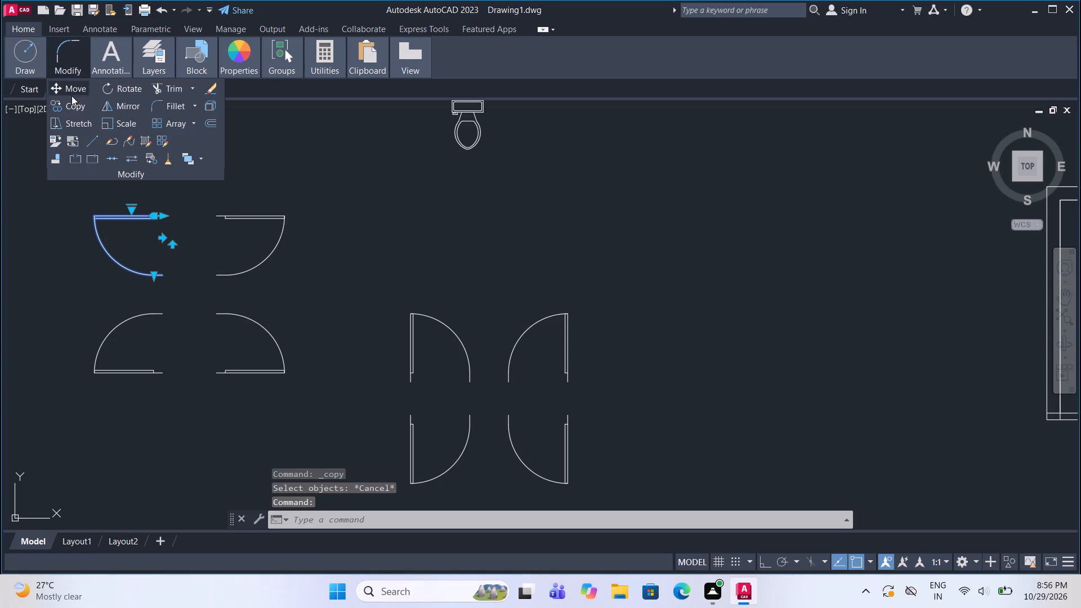
click(77, 104)
click(166, 216)
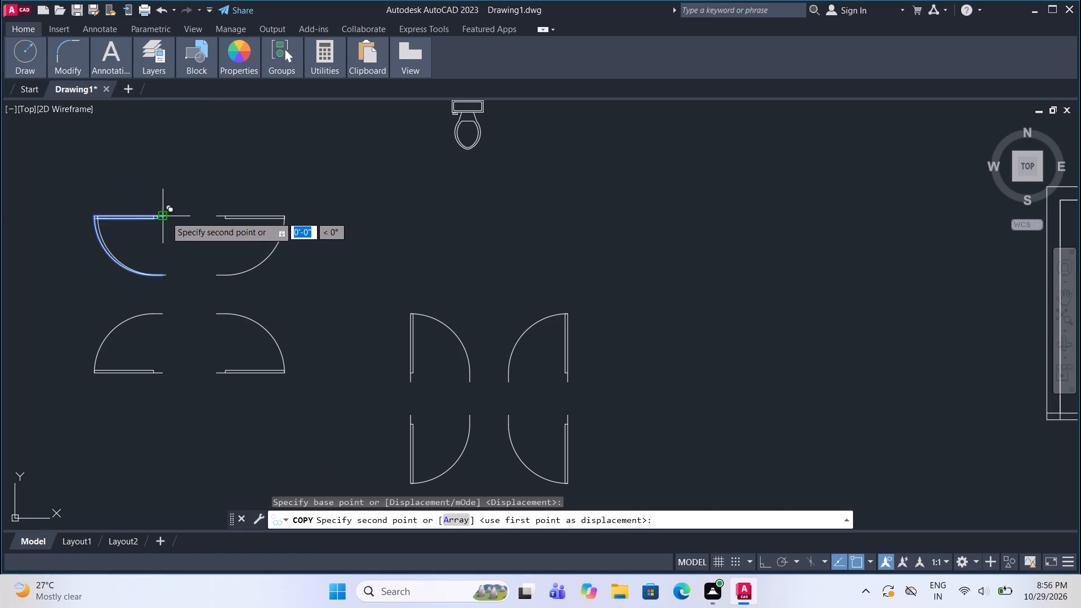
scroll(279, 156, down, 3)
middle_drag(509, 205, 399, 207)
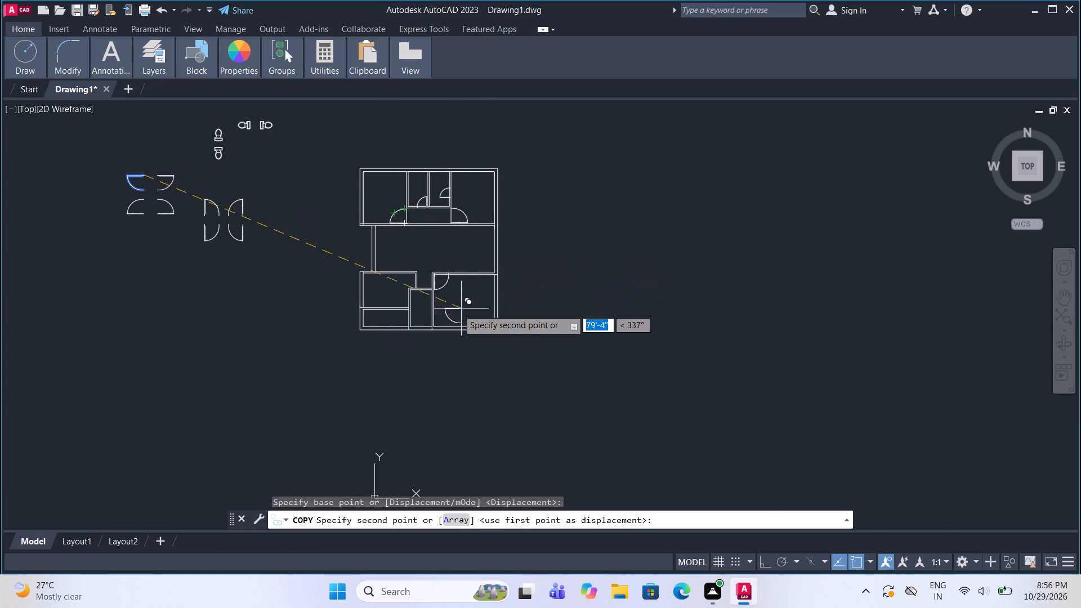
scroll(440, 306, up, 4)
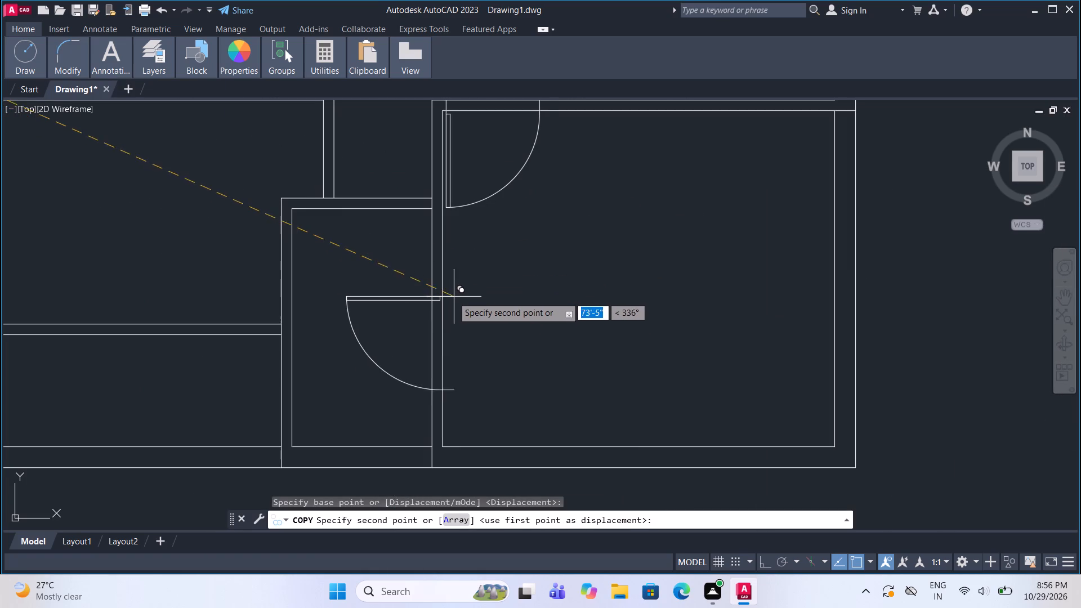
click(441, 280)
key(Escape)
Scale the copied door on the lower-right room's left wall down to just over half size, based at its hinge-side endpoint.
click(408, 280)
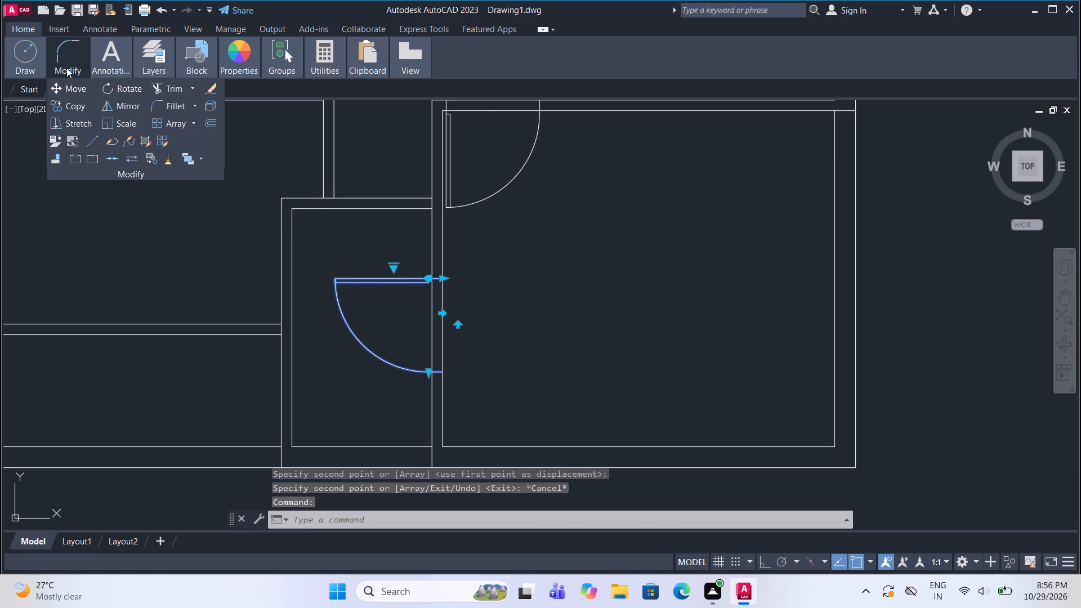
click(124, 125)
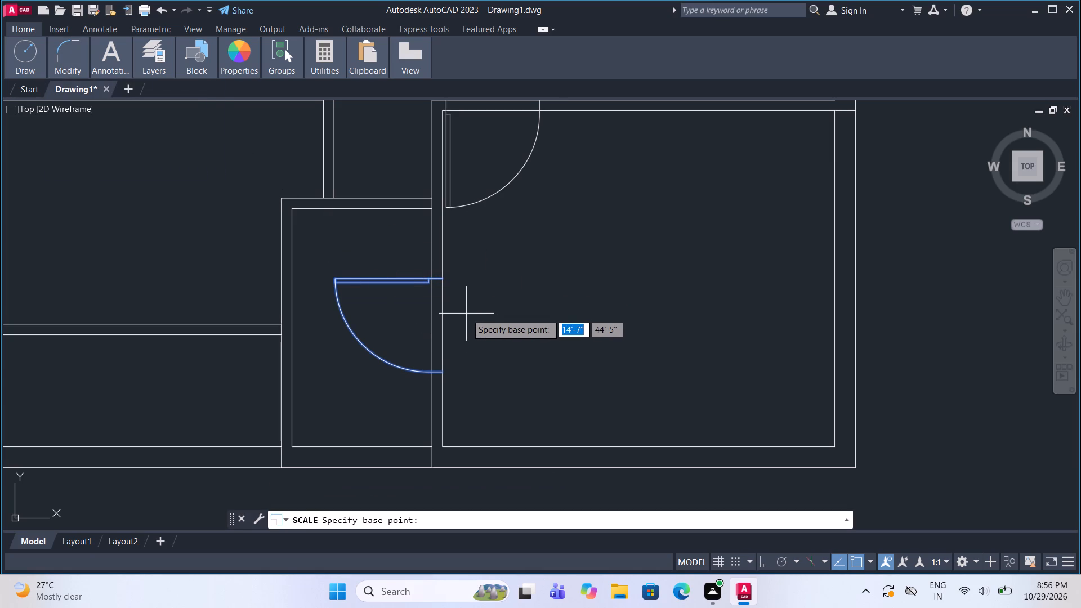
click(443, 279)
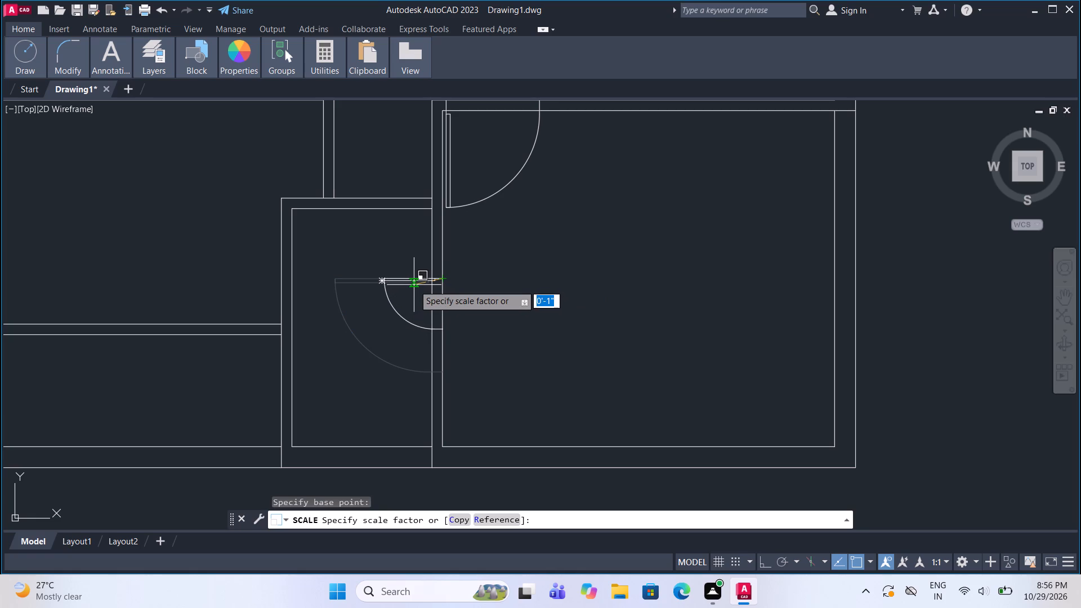
click(413, 285)
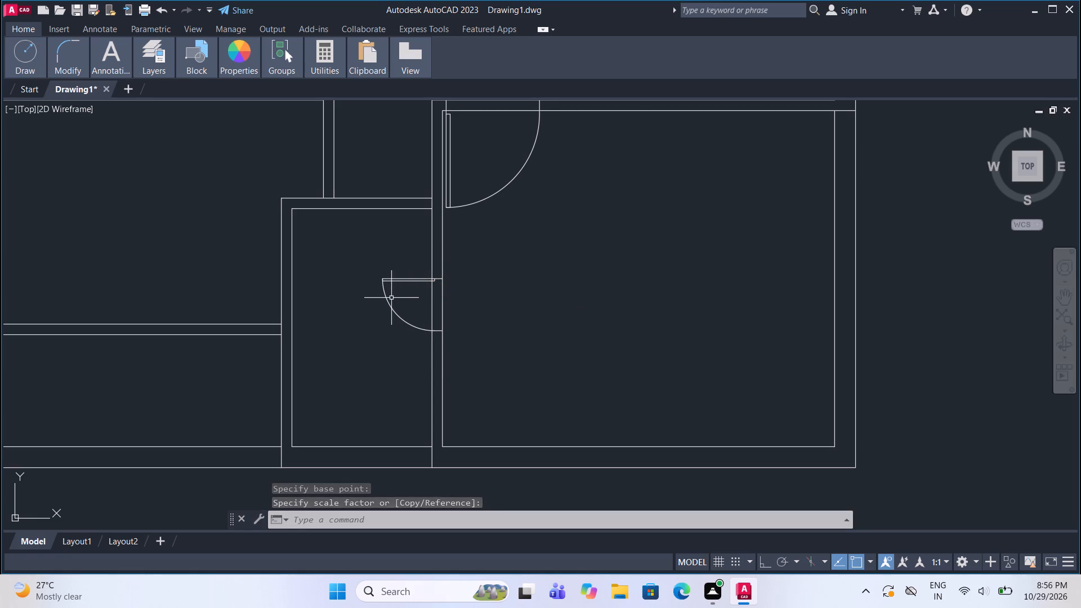
Trim the bottom wall lines of the upper-left small room across its door opening.
scroll(391, 298, down, 1)
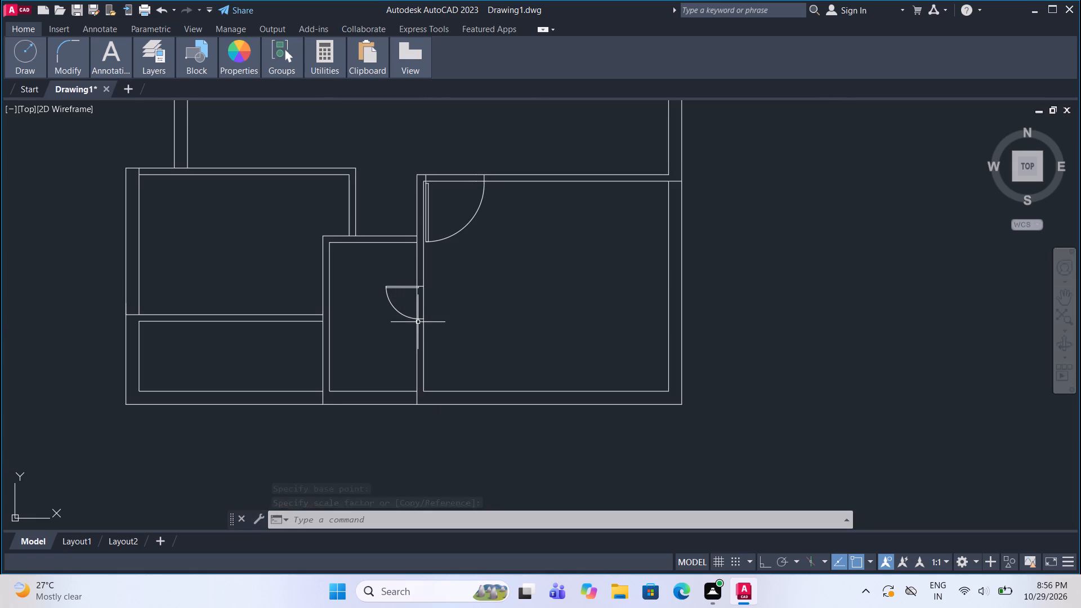
scroll(423, 305, down, 1)
middle_drag(431, 321, 435, 338)
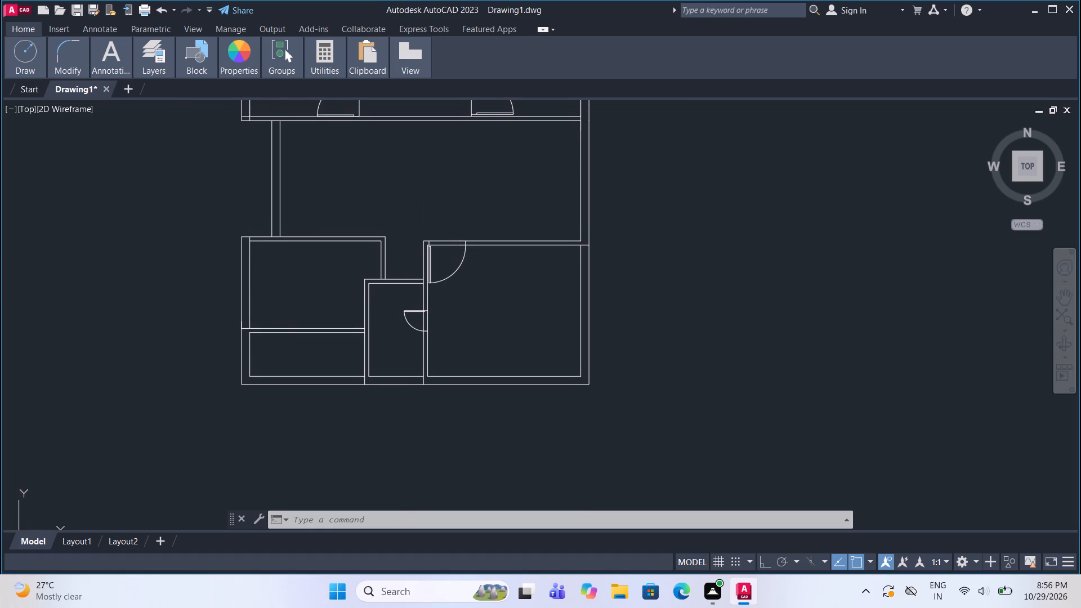
middle_drag(434, 254, 461, 417)
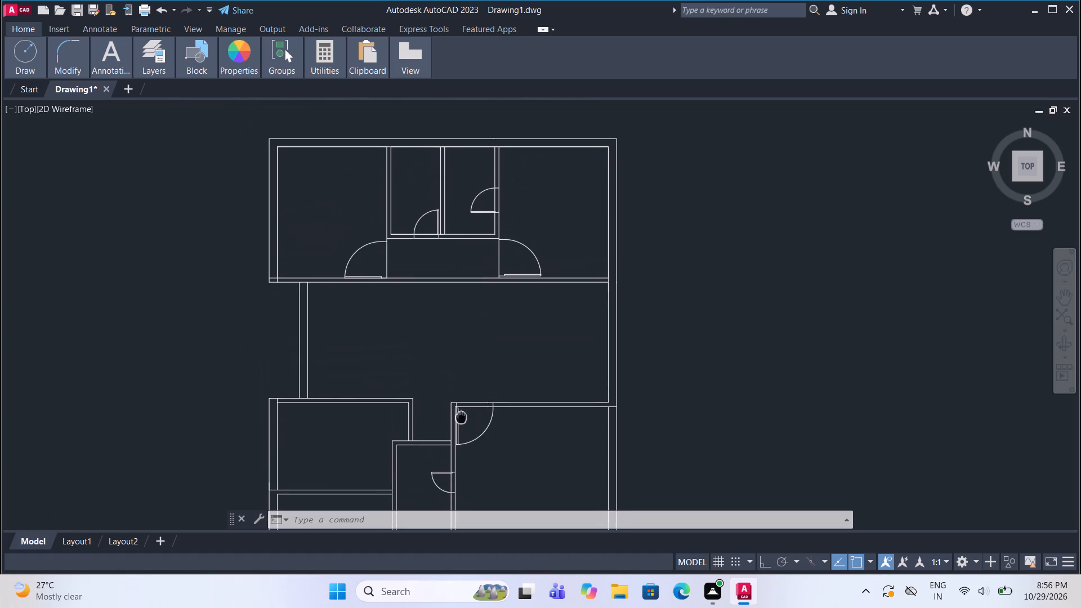
middle_drag(461, 417, 458, 404)
scroll(378, 204, up, 1)
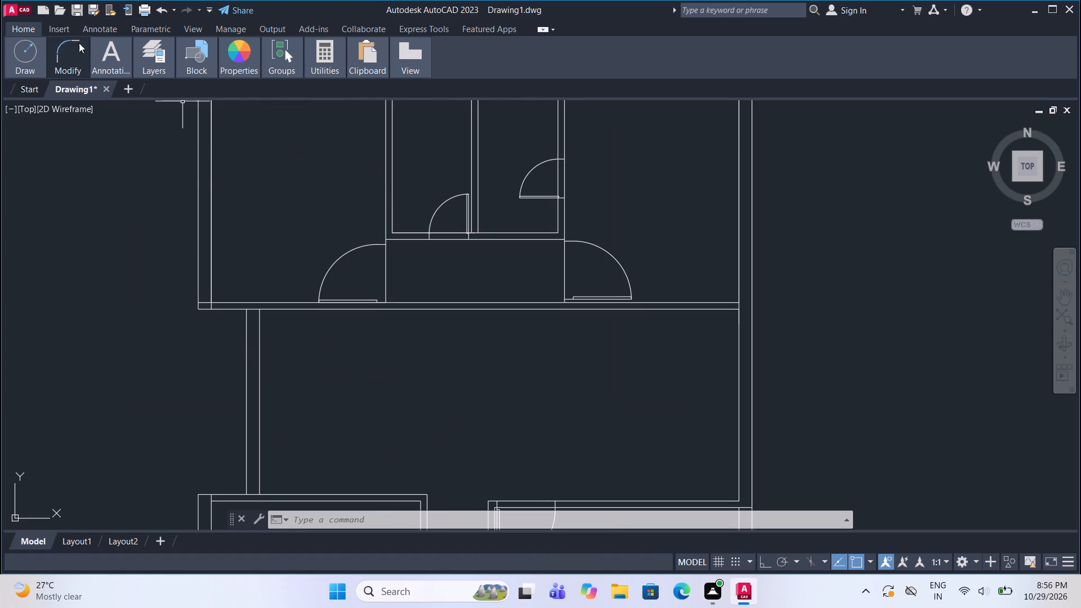
click(72, 49)
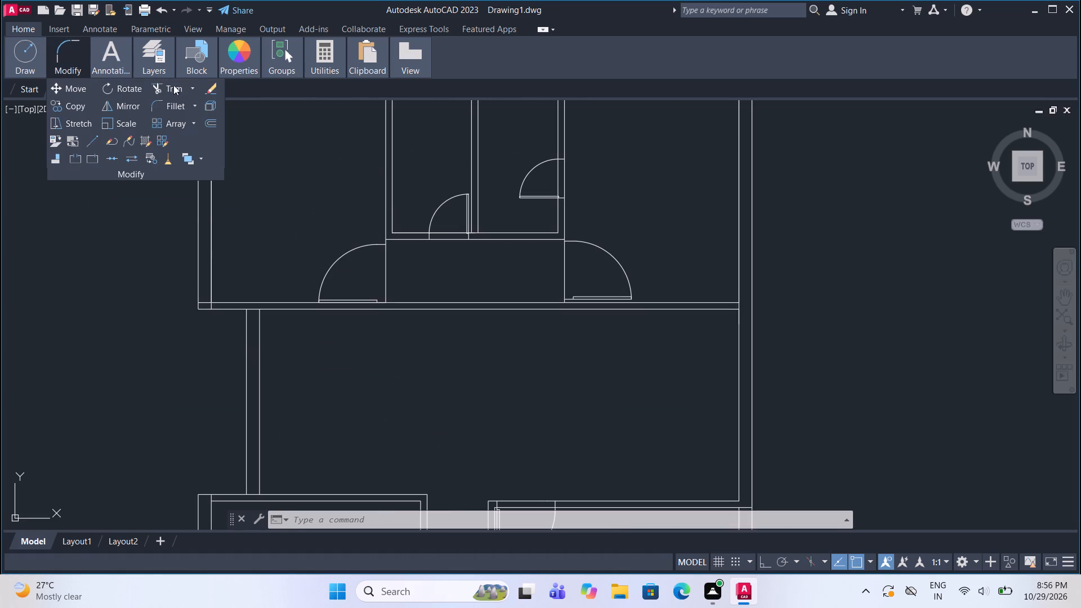
click(169, 88)
scroll(445, 345, up, 1)
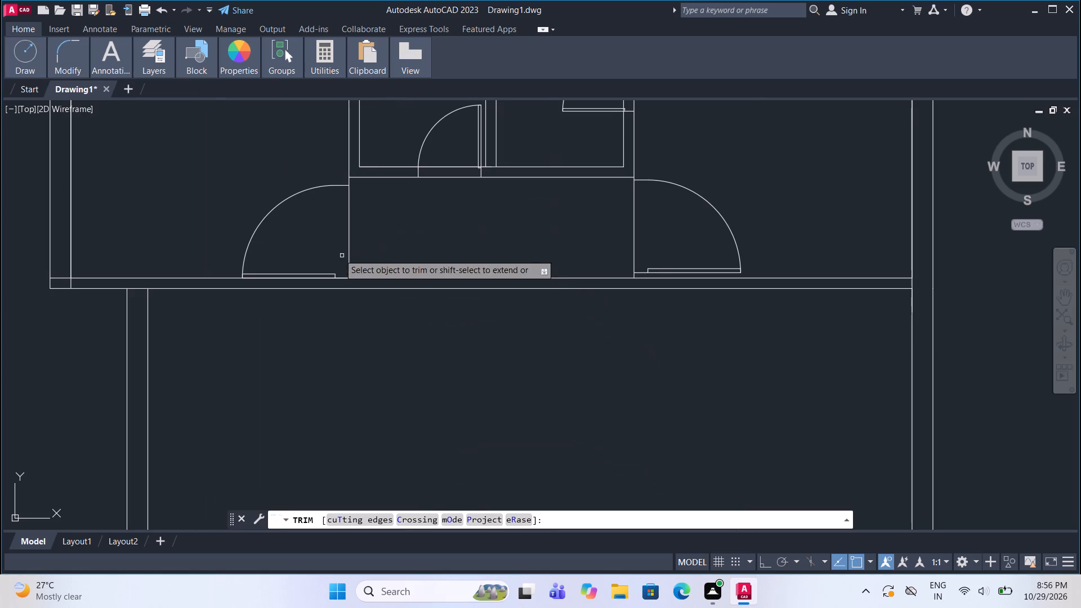
drag(443, 153, 449, 198)
Trim the right wall lines of the upper-right small room across its door opening.
scroll(467, 220, down, 2)
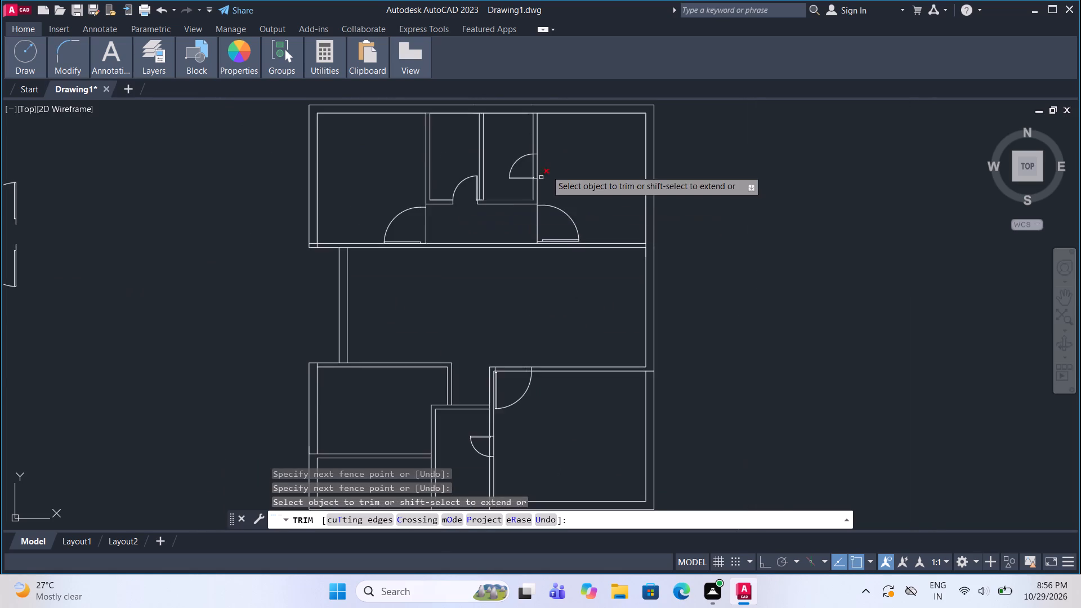
scroll(555, 157, up, 2)
drag(485, 176, 528, 177)
click(528, 177)
scroll(403, 176, down, 2)
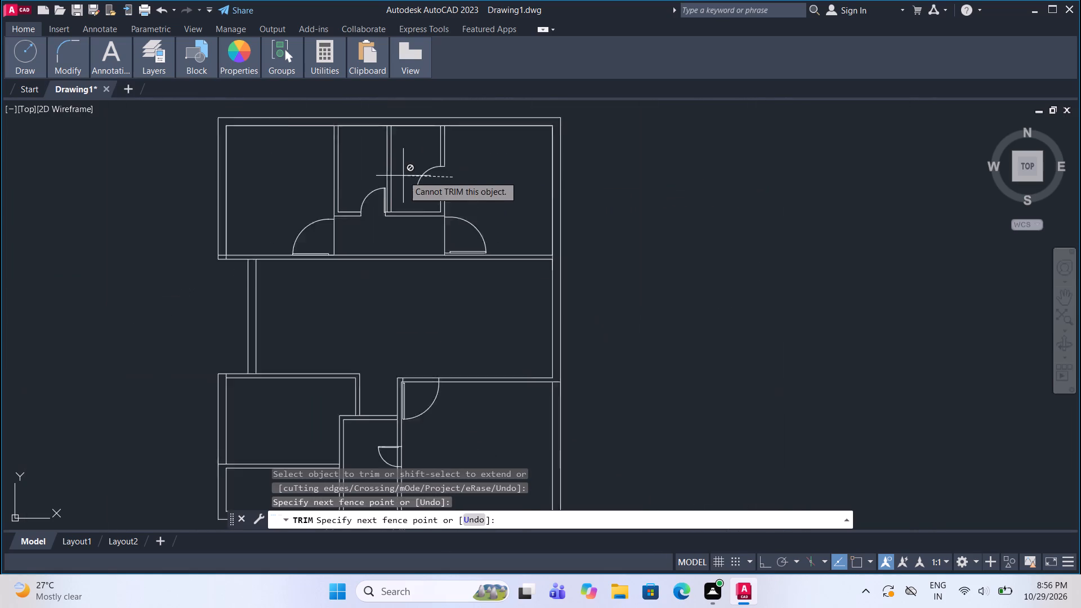
scroll(403, 176, down, 1)
click(459, 172)
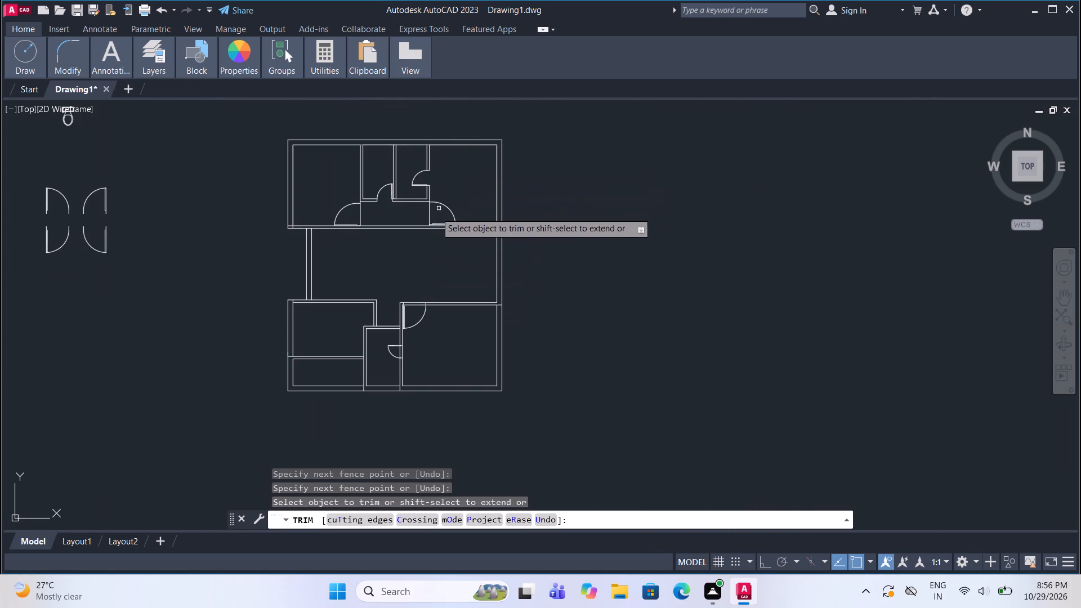
Trim the lower-right room's top and left wall lines across its two door openings.
scroll(405, 309, up, 2)
drag(418, 310, 417, 283)
drag(379, 420, 403, 415)
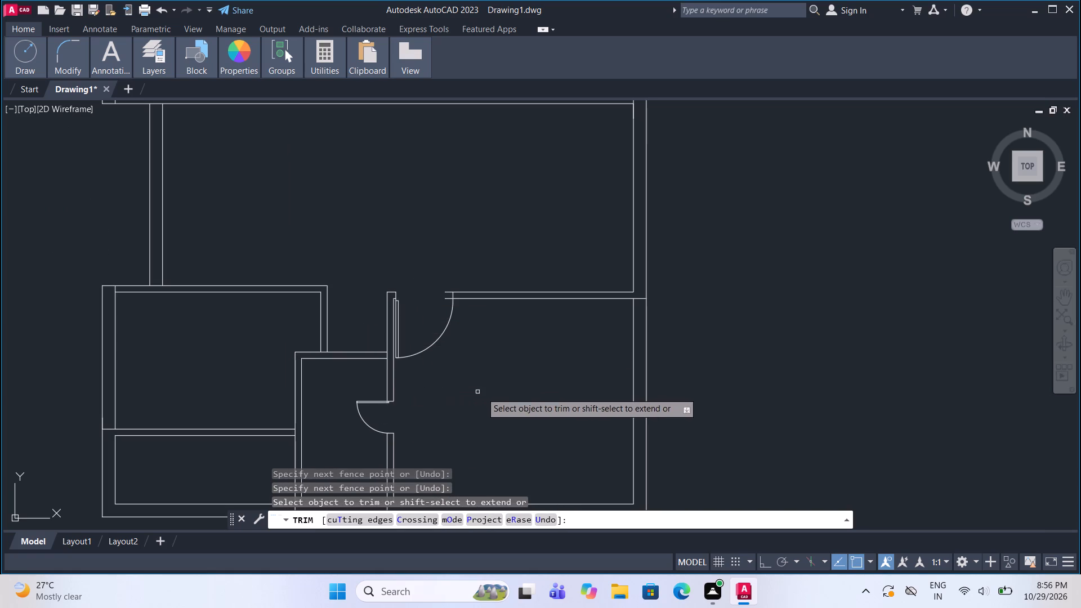
key(Escape)
Copy the horizontal-leaf group's upper-left door from its hinge-side endpoint onto the central hall's right outer wall, just below the upper-right room.
scroll(483, 395, down, 2)
middle_drag(169, 287, 320, 316)
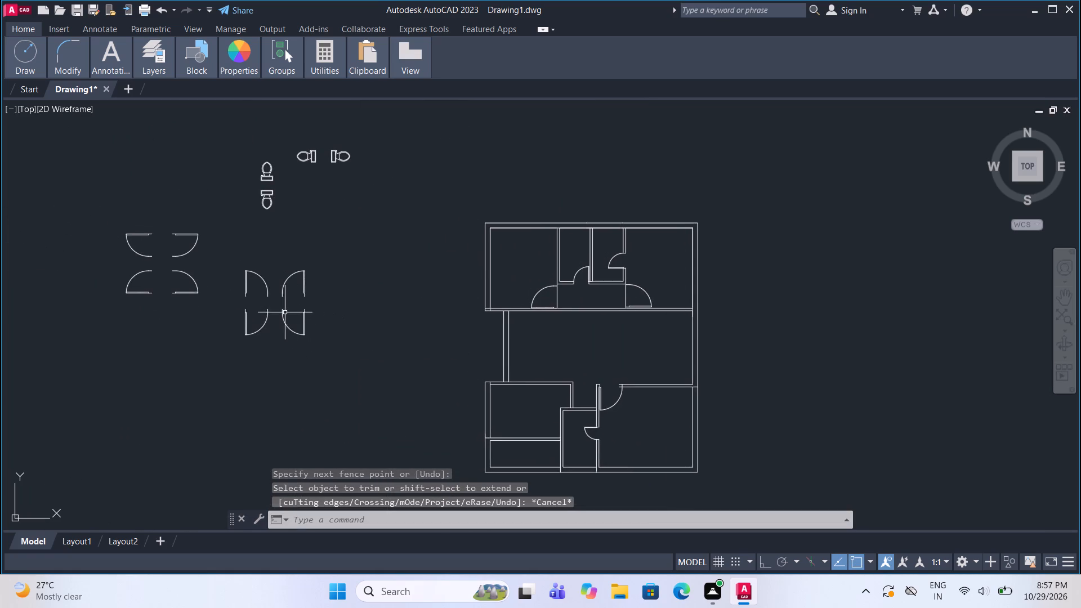
scroll(132, 237, up, 1)
click(139, 235)
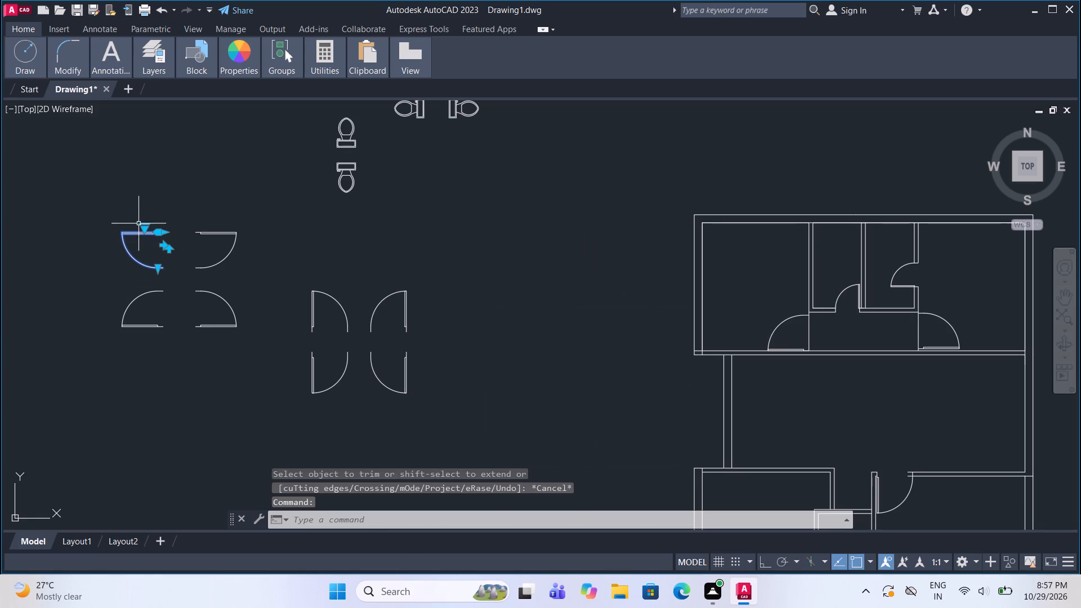
click(69, 61)
click(81, 109)
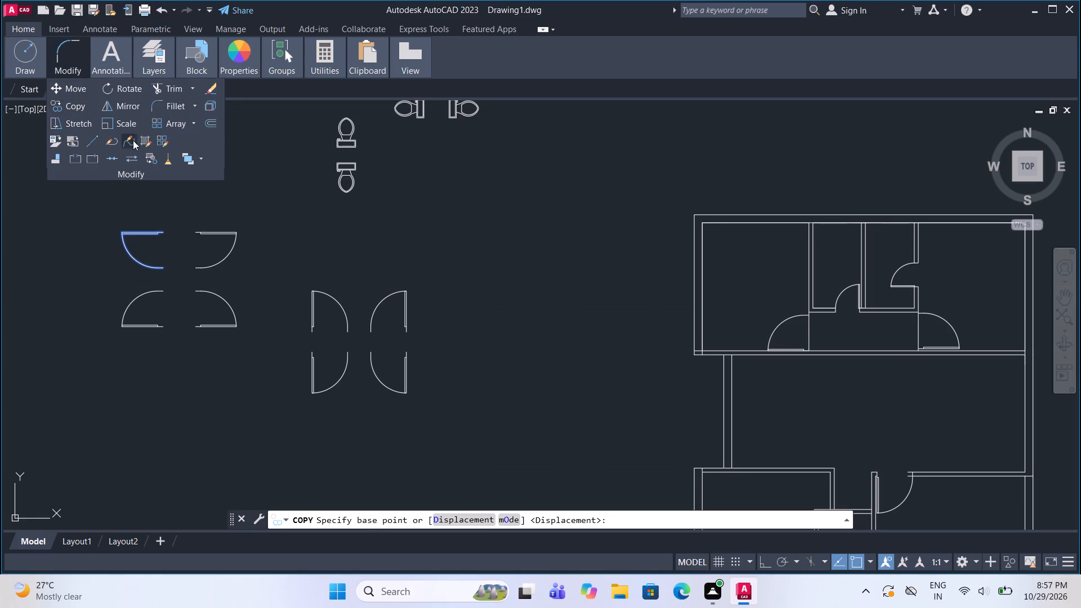
scroll(167, 236, up, 3)
click(149, 219)
scroll(301, 202, down, 4)
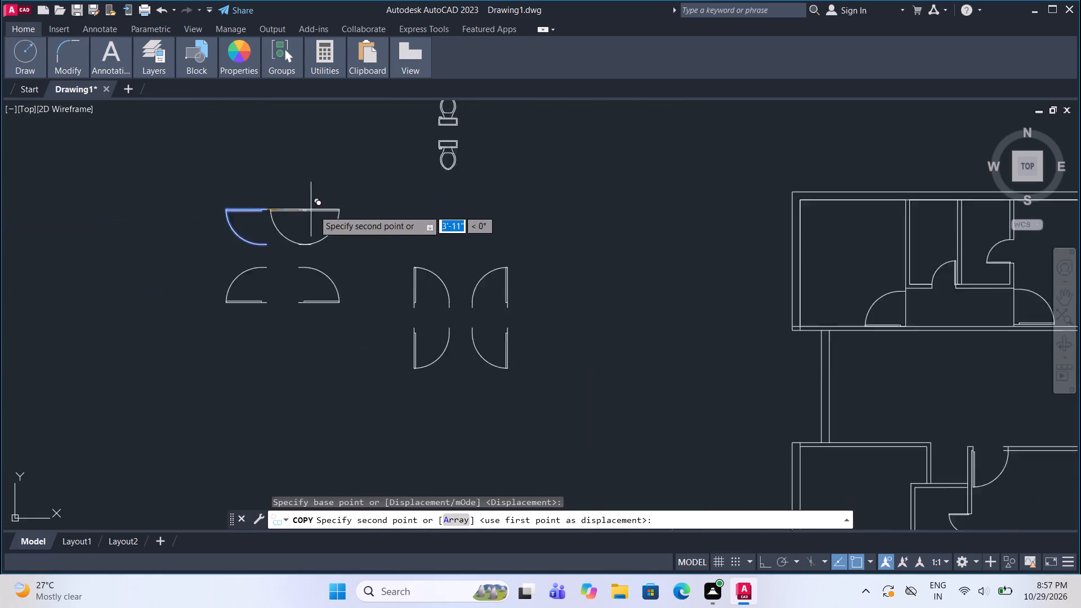
middle_drag(444, 247, 212, 246)
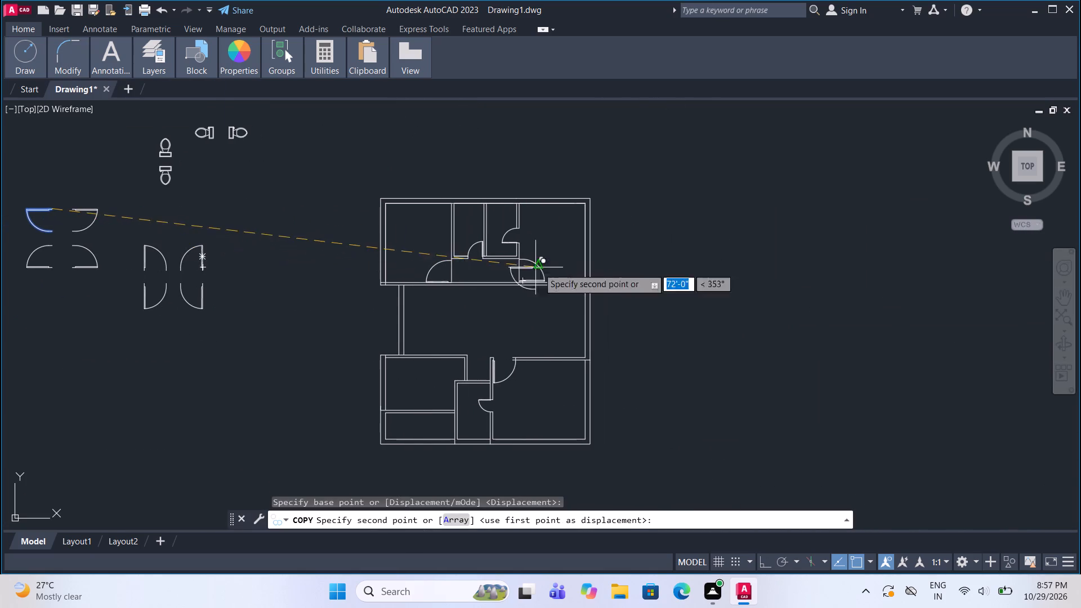
scroll(604, 294, up, 3)
click(539, 298)
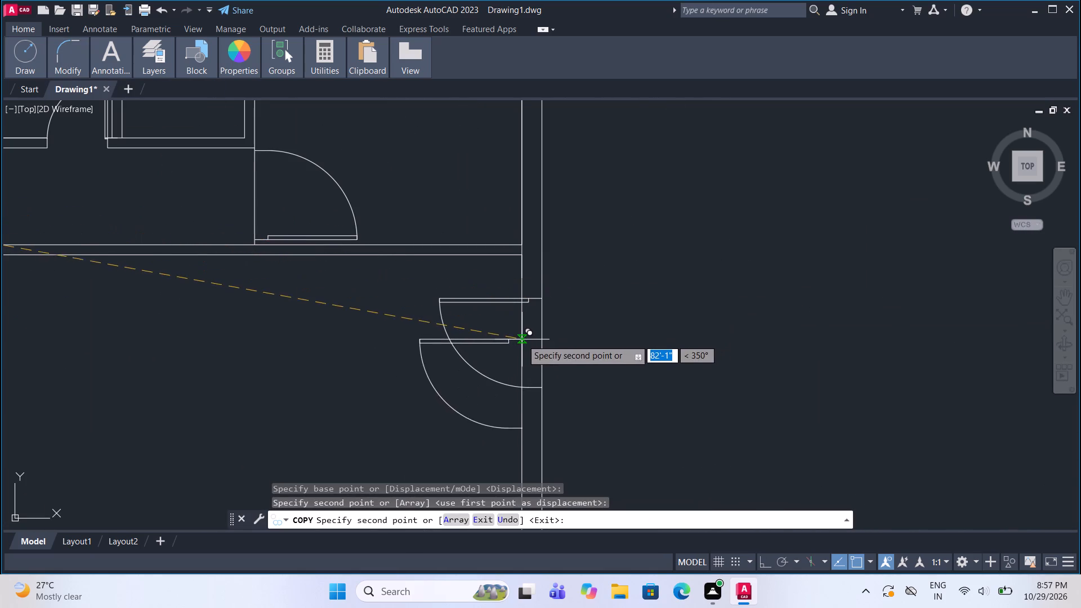
key(Escape)
Draw a window in the upper-left large room's top wall: a rectangle across the wall thickness with a lengthwise line between its end midpoints.
scroll(507, 329, down, 3)
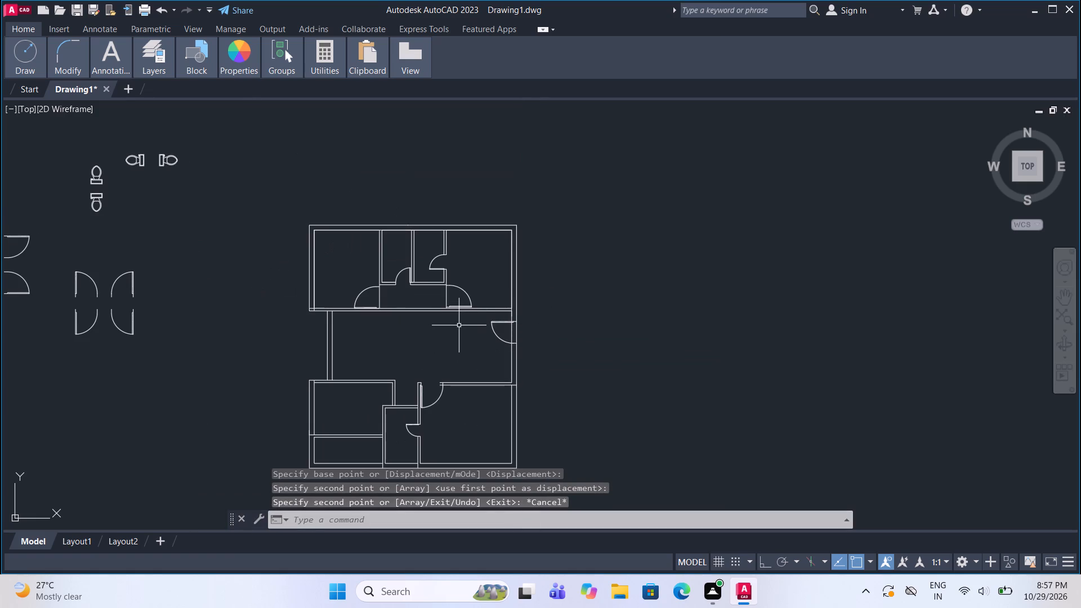
middle_drag(372, 260, 402, 276)
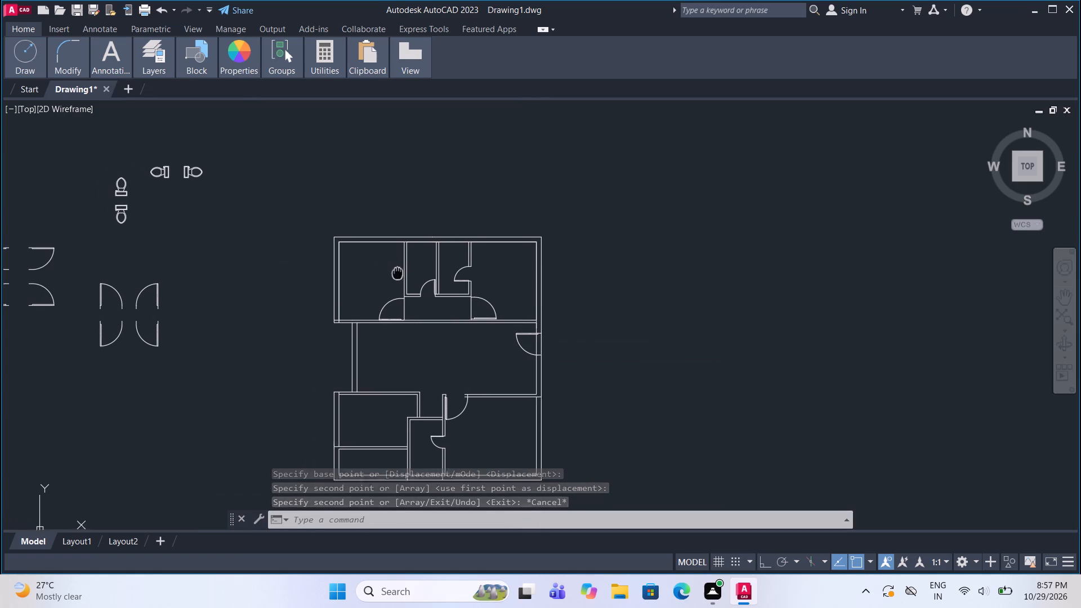
middle_drag(402, 276, 403, 278)
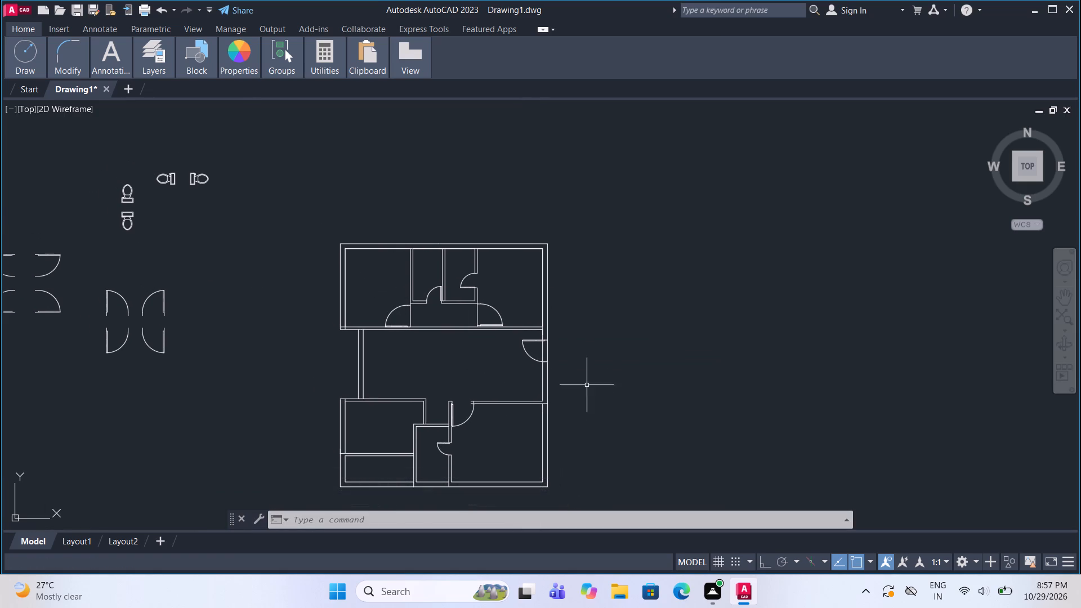
scroll(371, 248, up, 3)
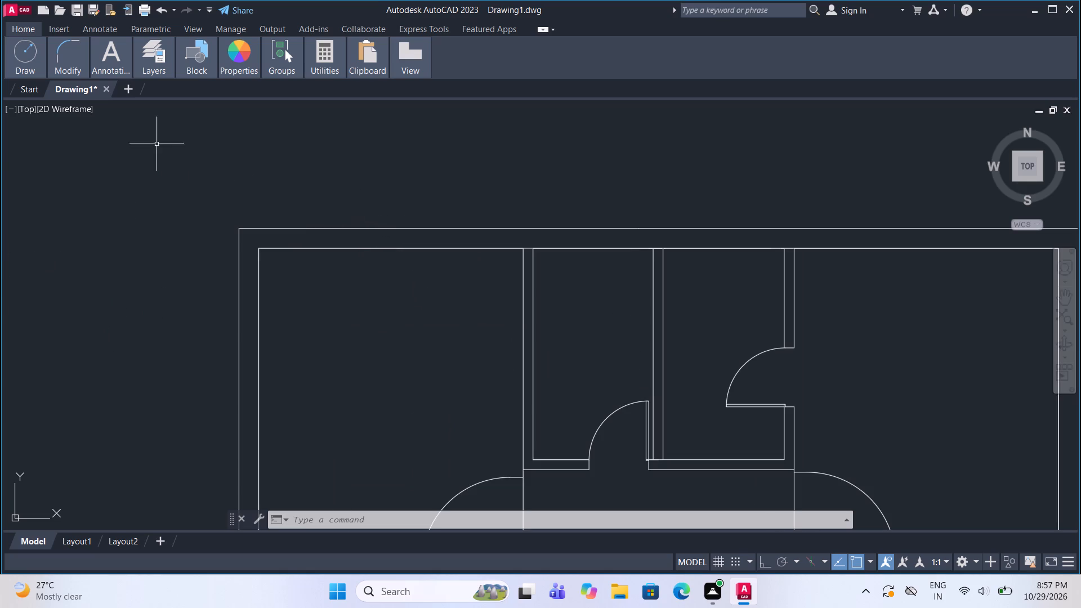
click(28, 50)
click(37, 54)
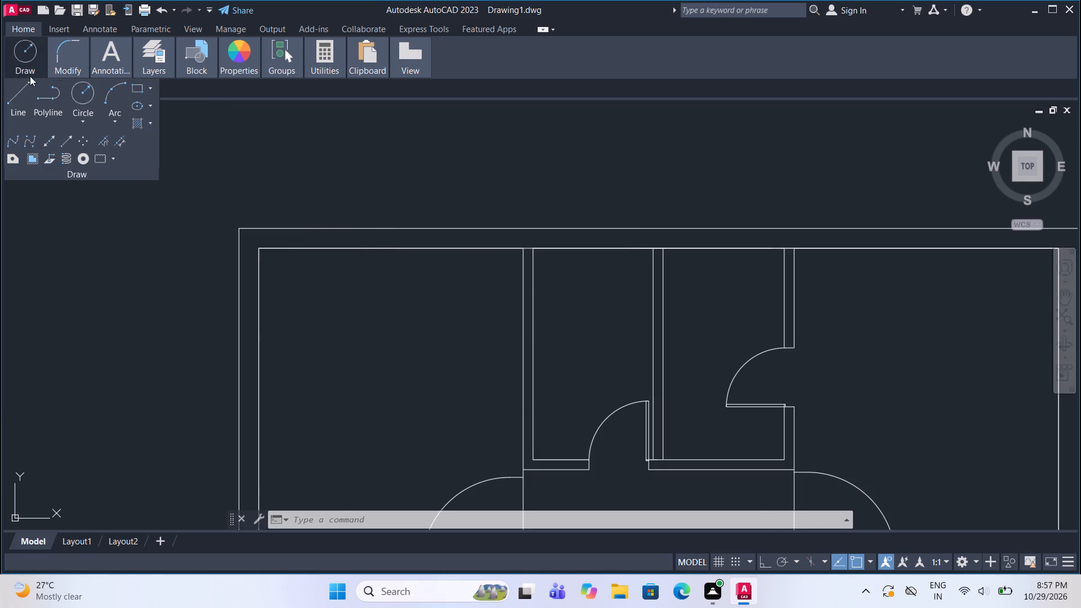
click(132, 87)
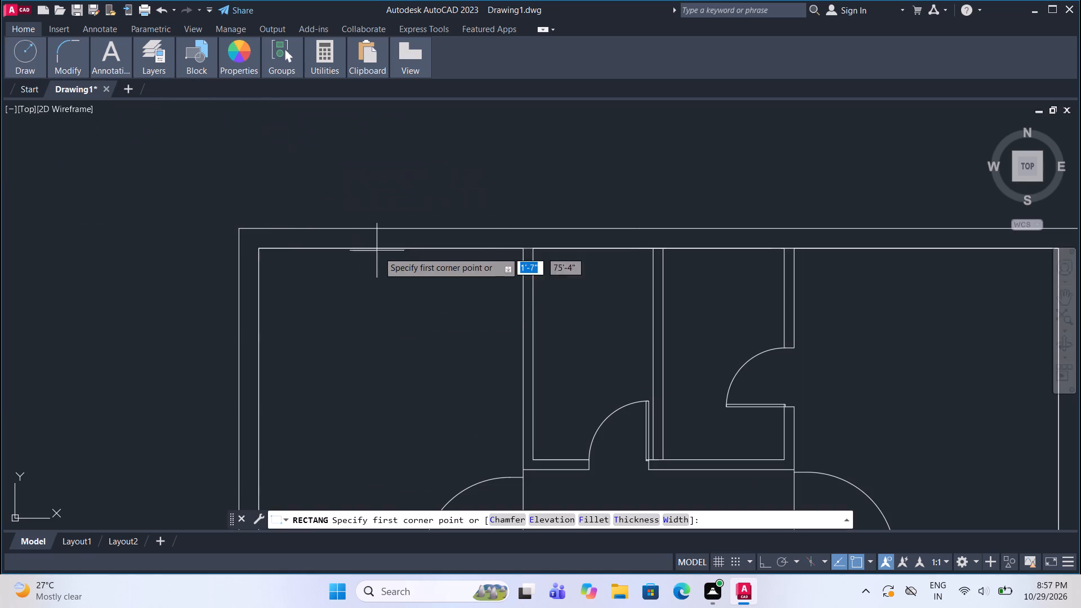
scroll(383, 276, up, 1)
click(285, 198)
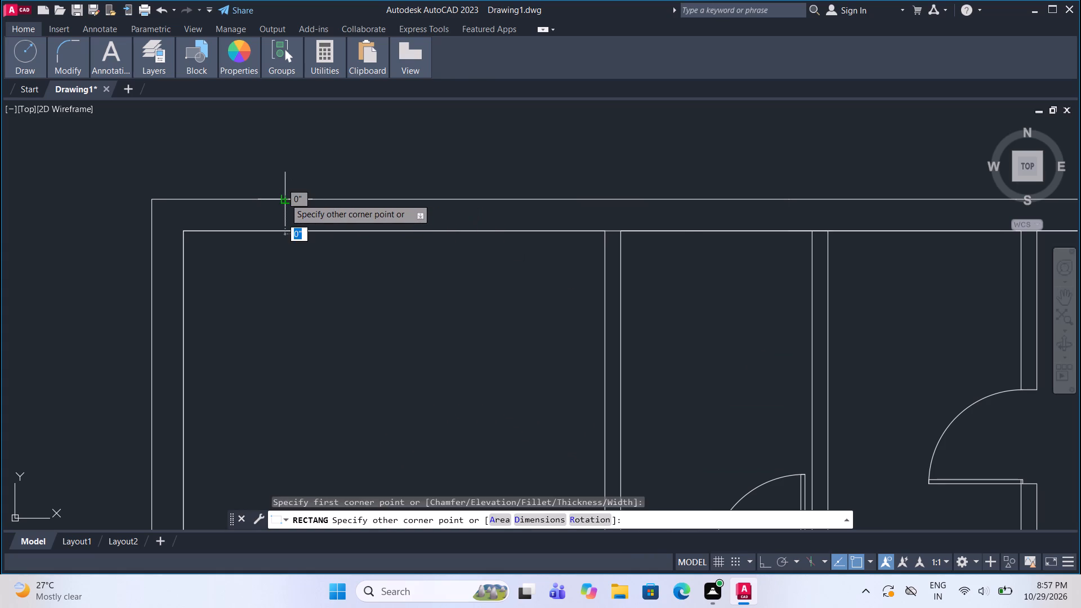
click(497, 230)
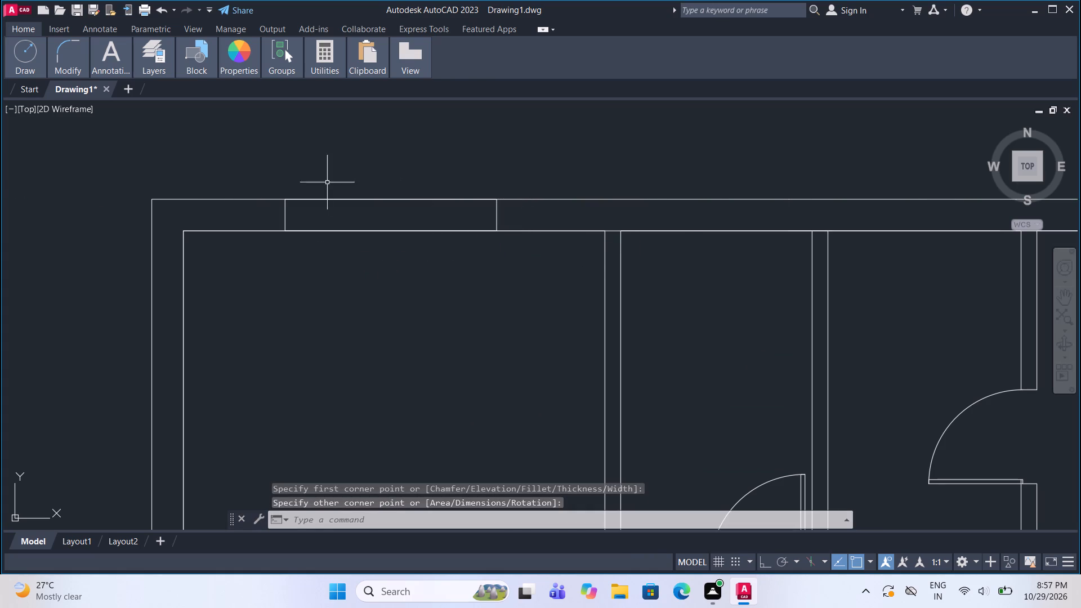
click(14, 102)
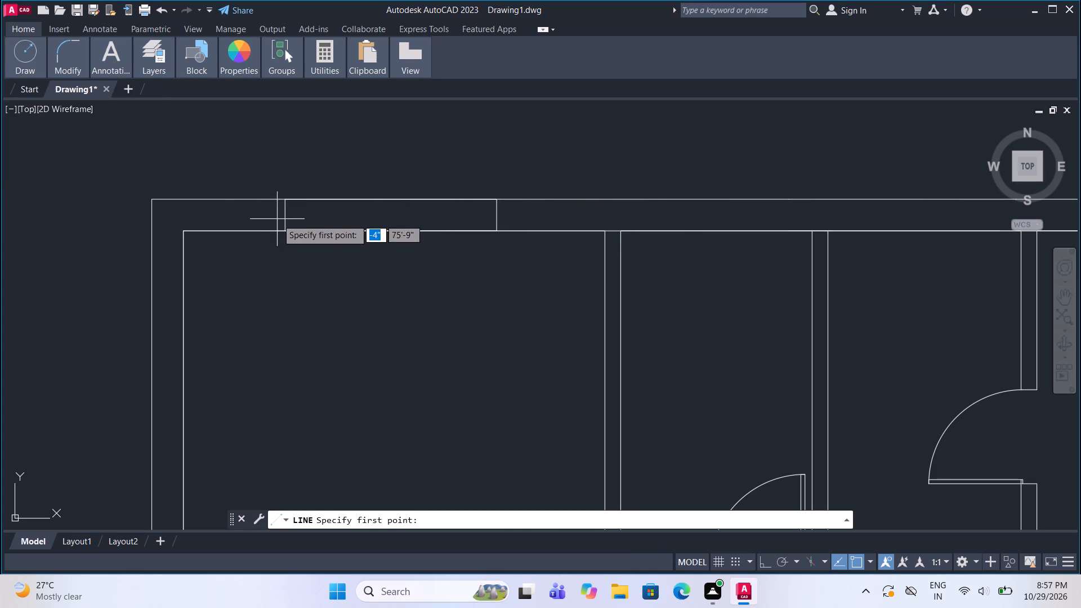
click(288, 215)
click(496, 215)
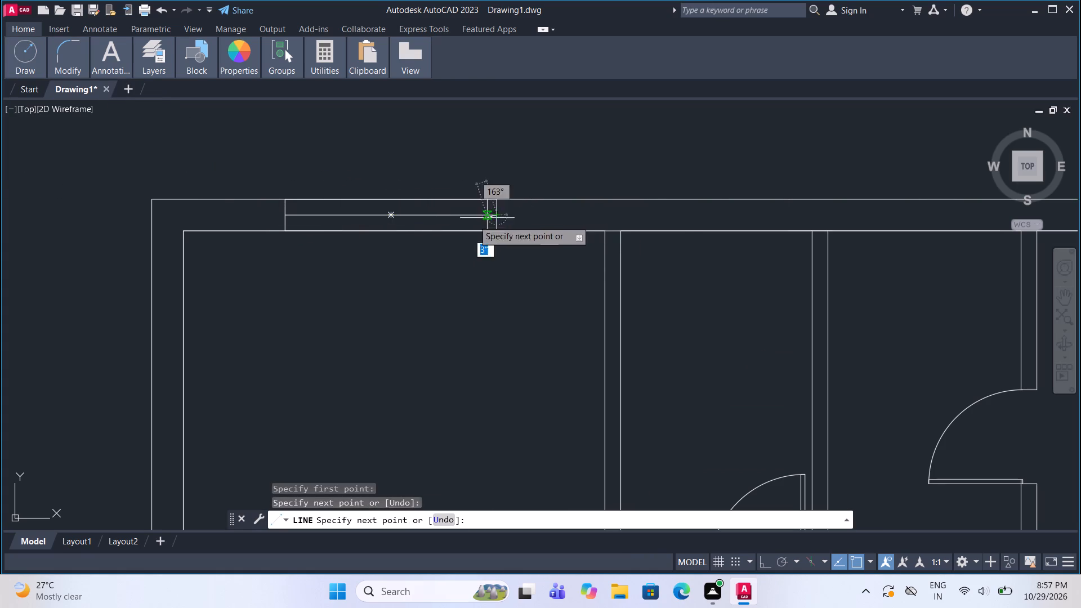
key(Escape)
Draw a smaller window rectangle in the upper-left small room's top wall, starting at its inner left corner, with a lengthwise centre line.
scroll(283, 240, down, 2)
scroll(425, 238, up, 2)
middle_drag(422, 238, 401, 242)
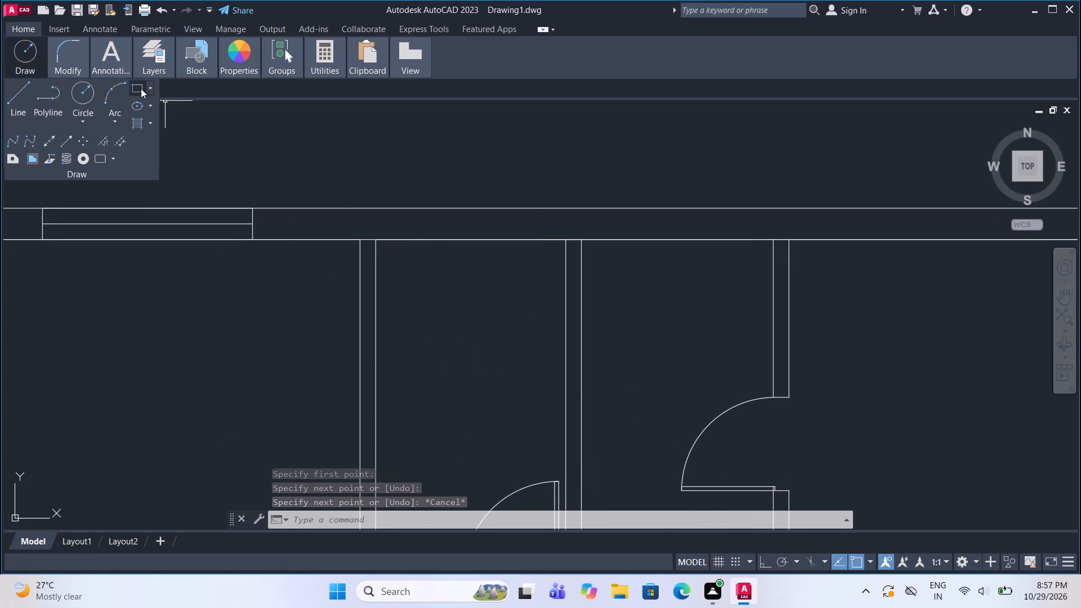
click(138, 88)
scroll(373, 202, up, 1)
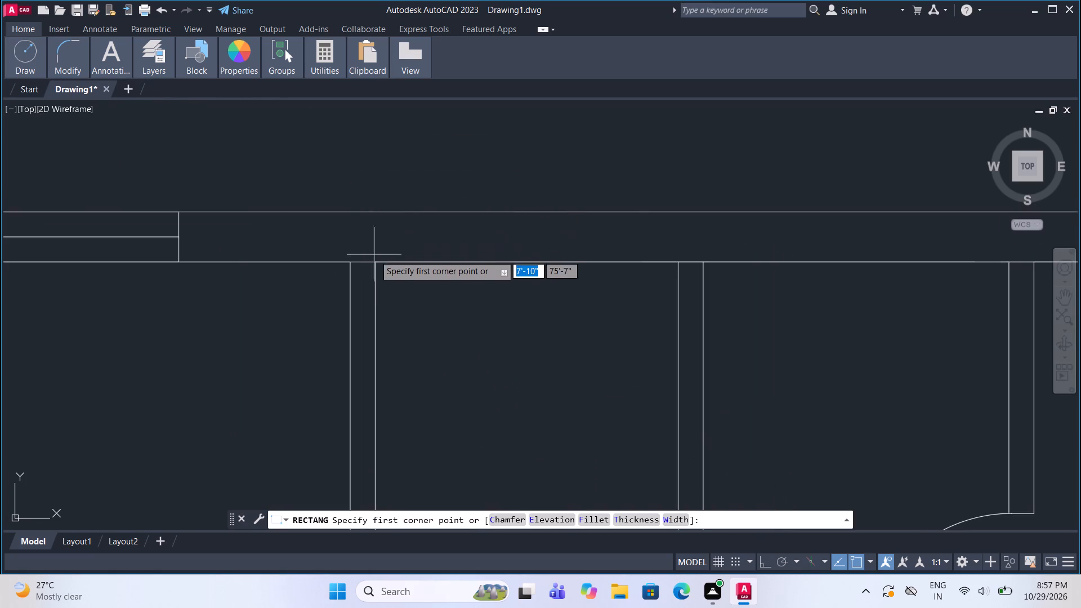
click(376, 261)
click(493, 212)
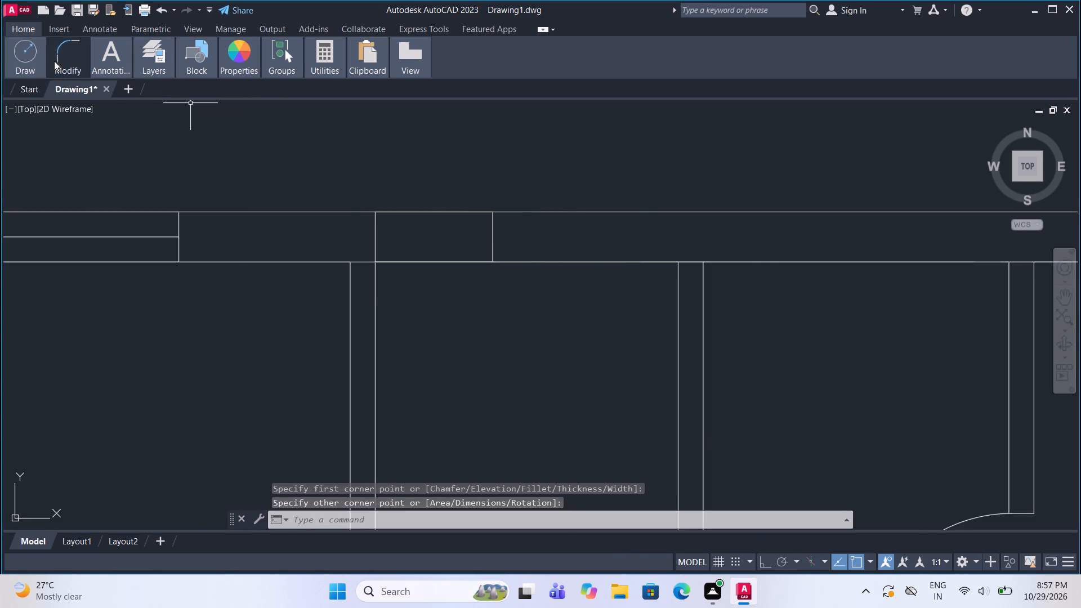
click(17, 94)
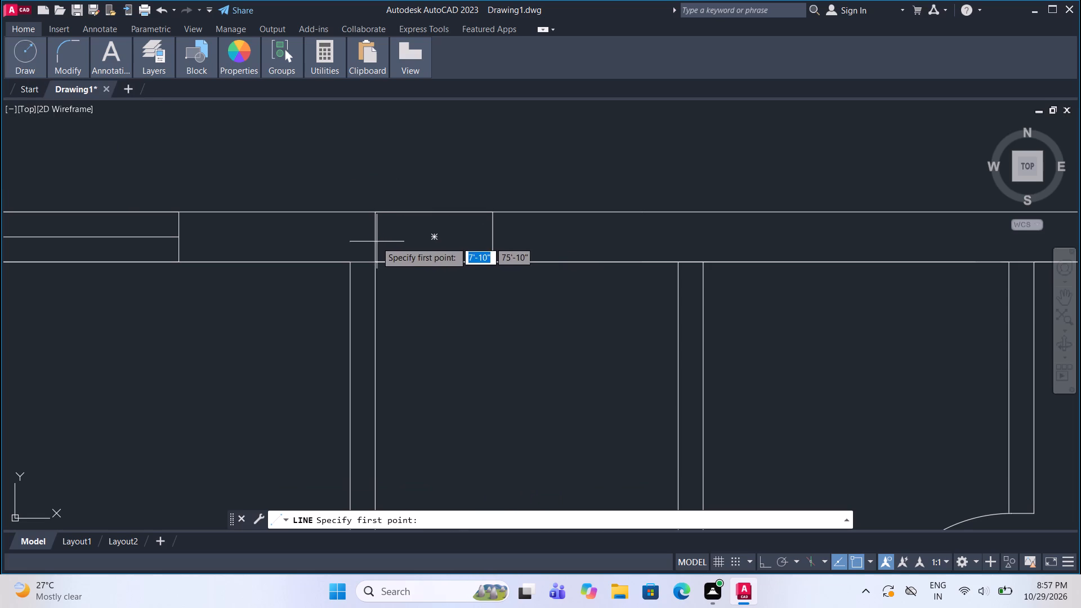
click(375, 241)
click(491, 239)
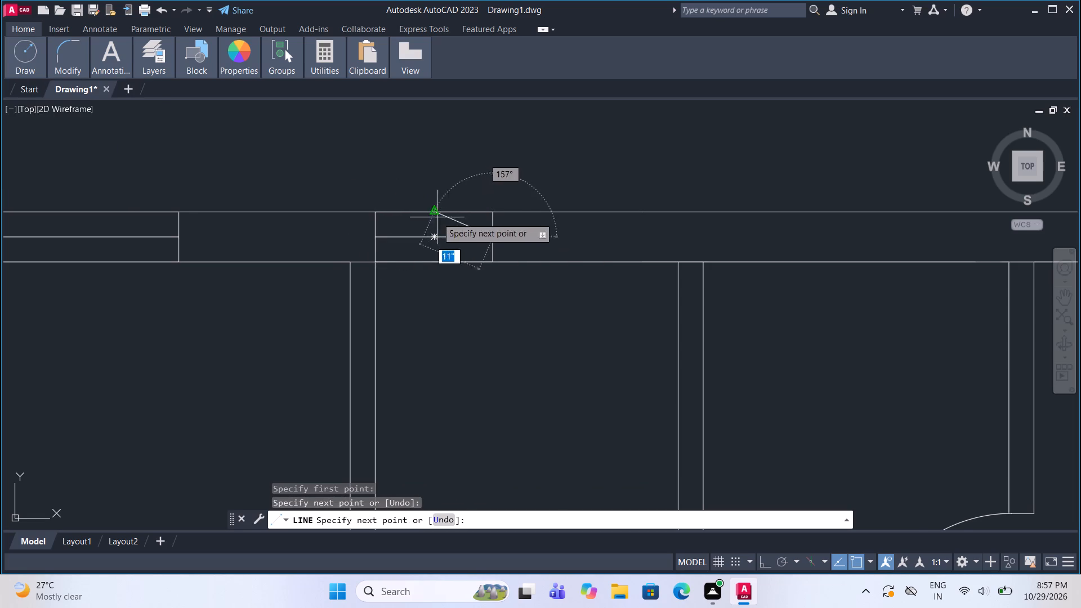
middle_drag(431, 217, 400, 221)
key(Escape)
Copy the small window and its centre line by its upper-left corner onto the upper-right small room's top wall, near the right end.
click(334, 289)
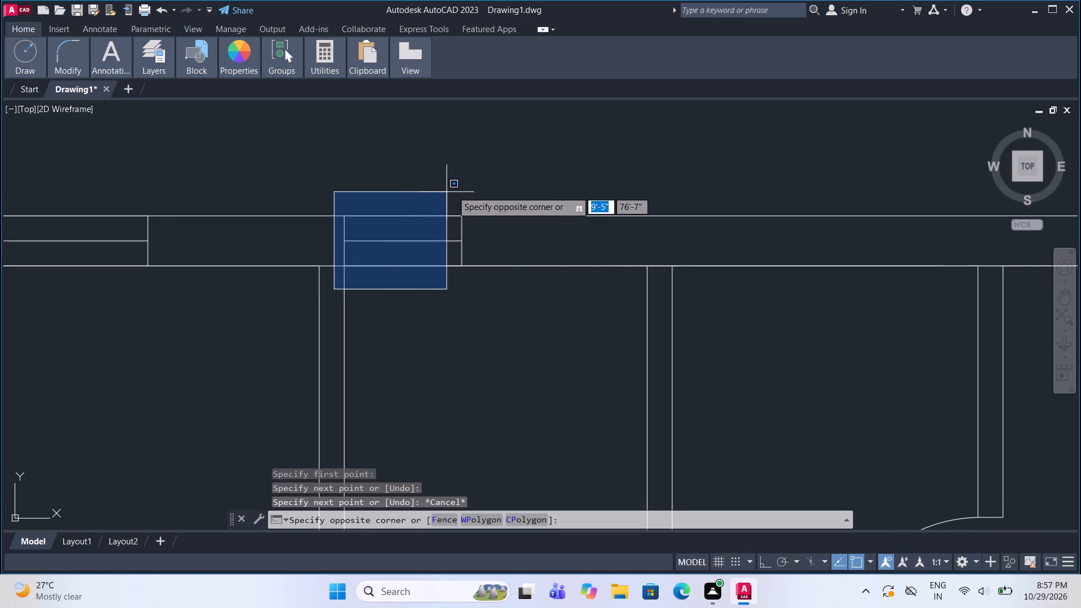
click(458, 189)
drag(330, 286, 336, 279)
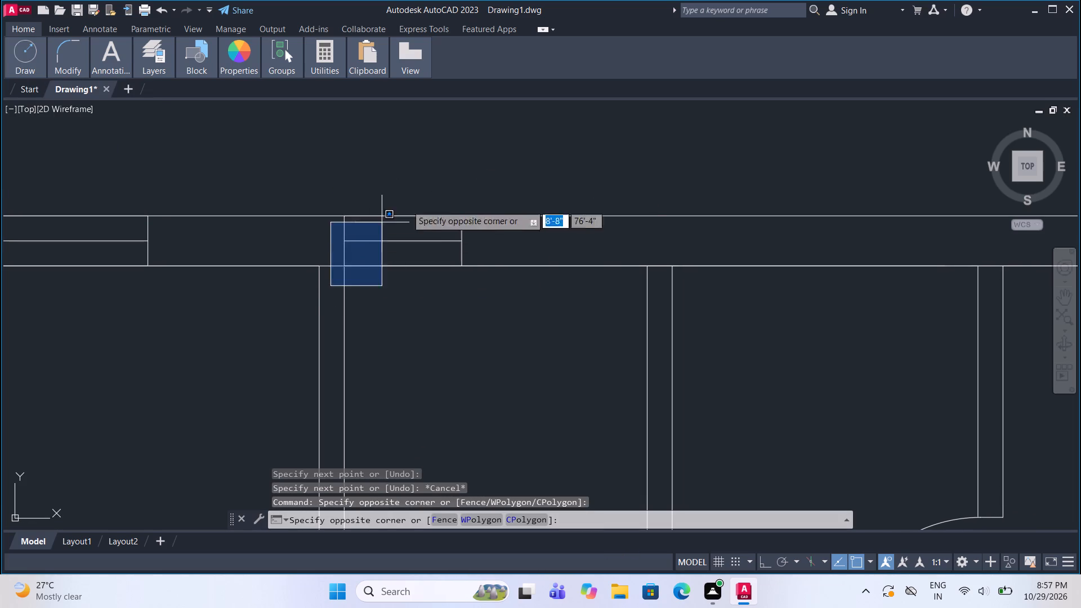
click(511, 182)
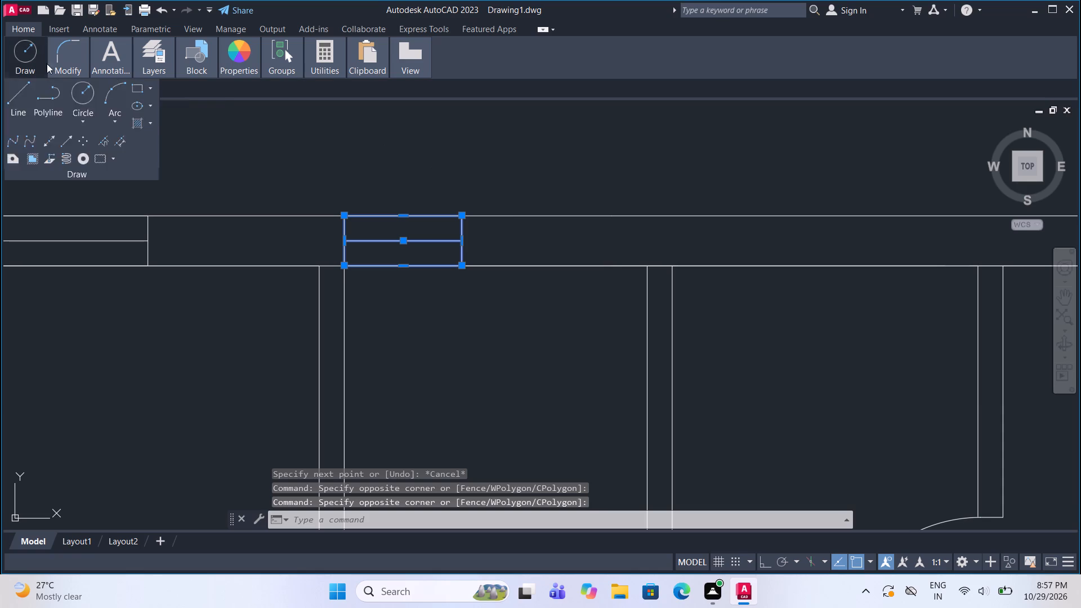
click(75, 102)
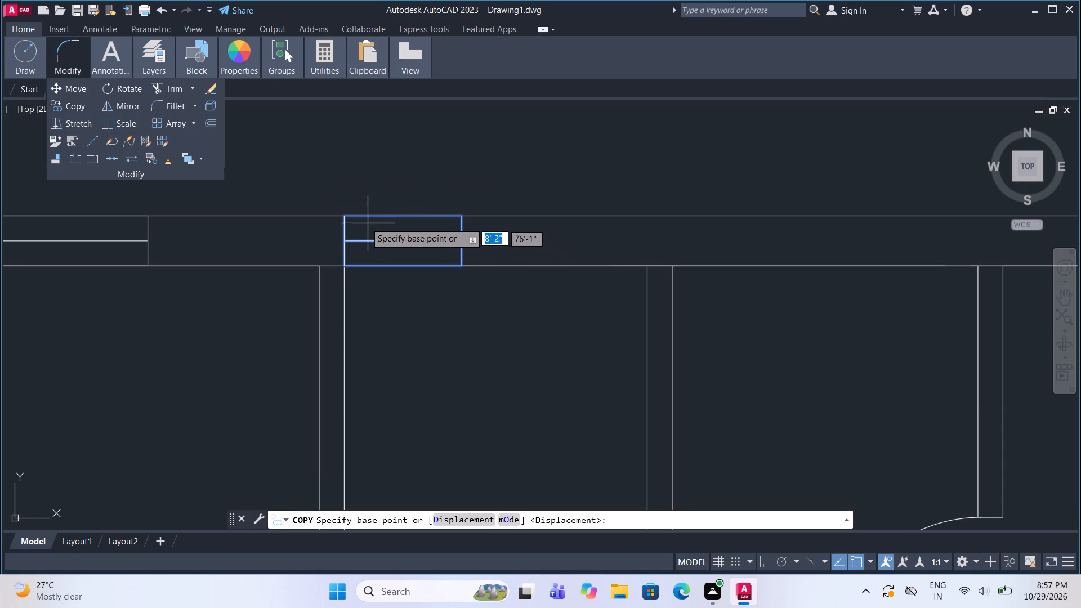
click(342, 216)
middle_drag(579, 223, 547, 231)
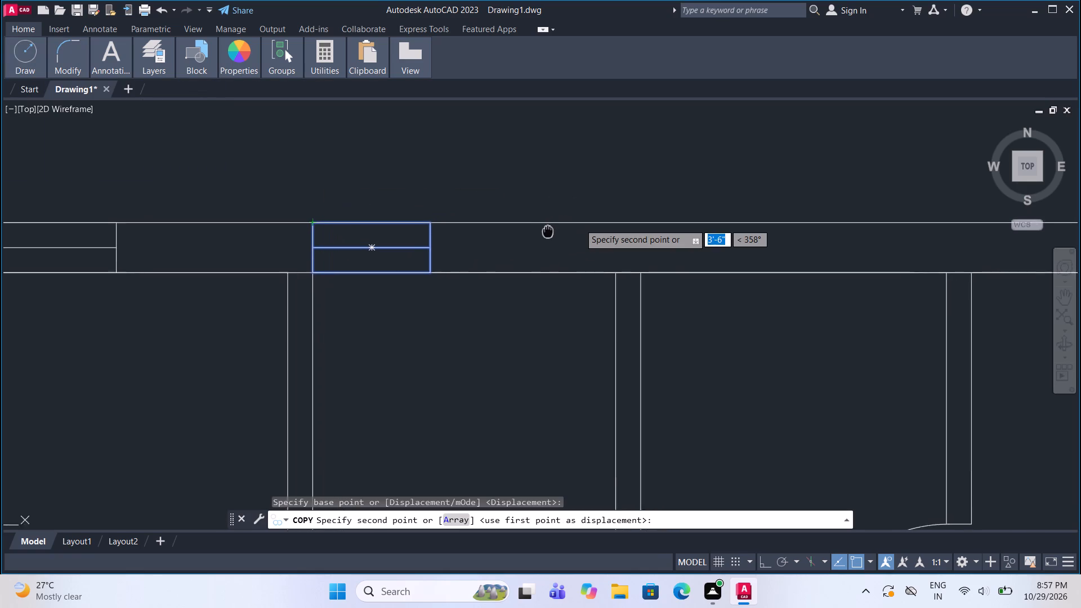
middle_drag(547, 231, 405, 255)
scroll(647, 262, up, 1)
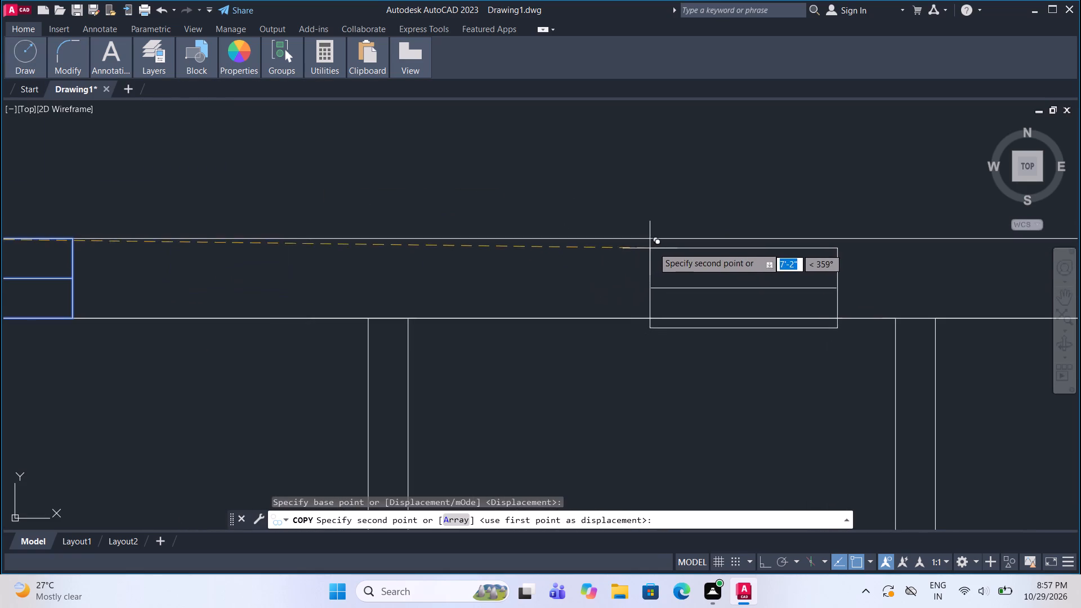
click(699, 238)
Place another copy of the small window in the bottom outer wall of the lower narrow room, at its inner left corner.
scroll(436, 220, down, 2)
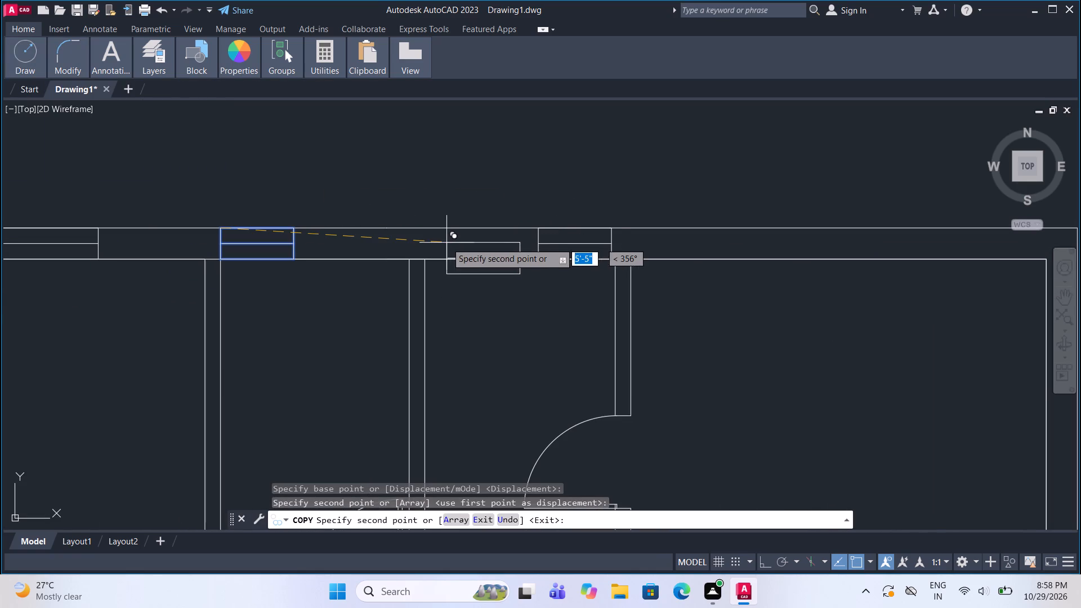
scroll(475, 199, down, 4)
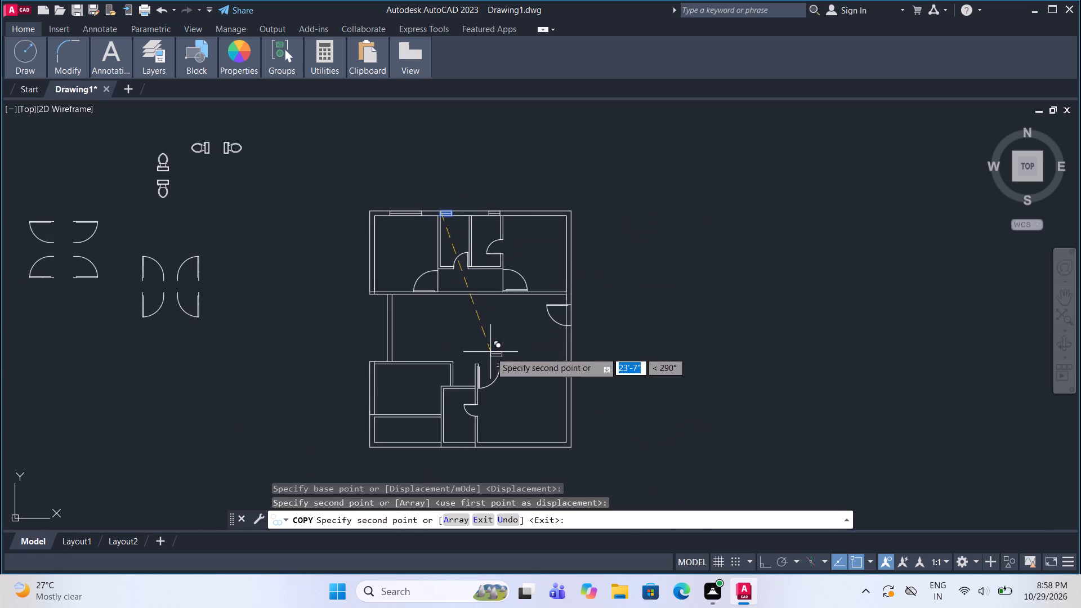
middle_drag(490, 350, 490, 314)
scroll(460, 415, up, 5)
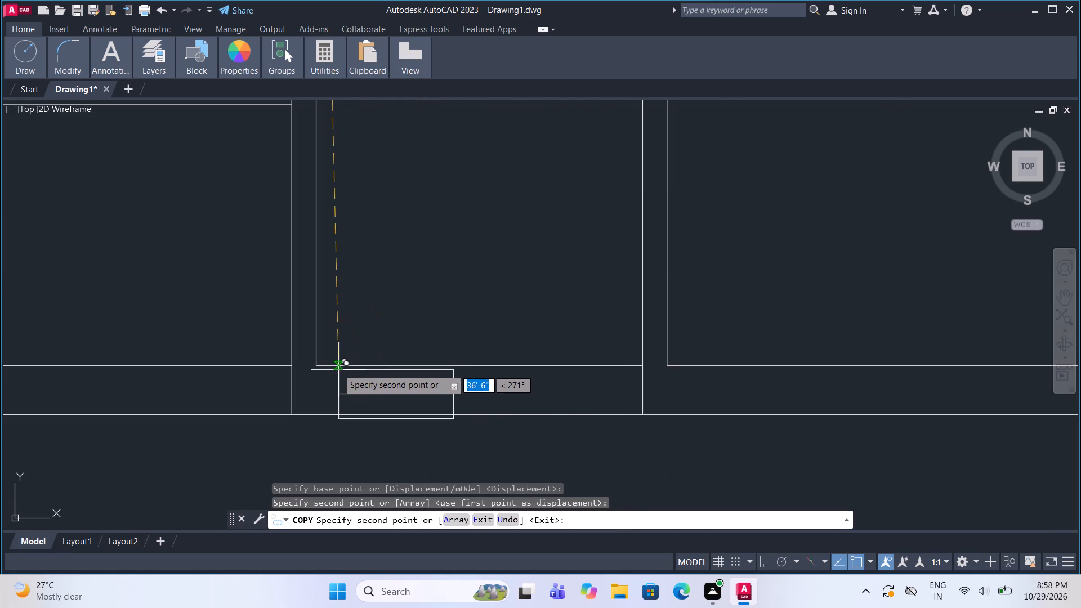
click(321, 367)
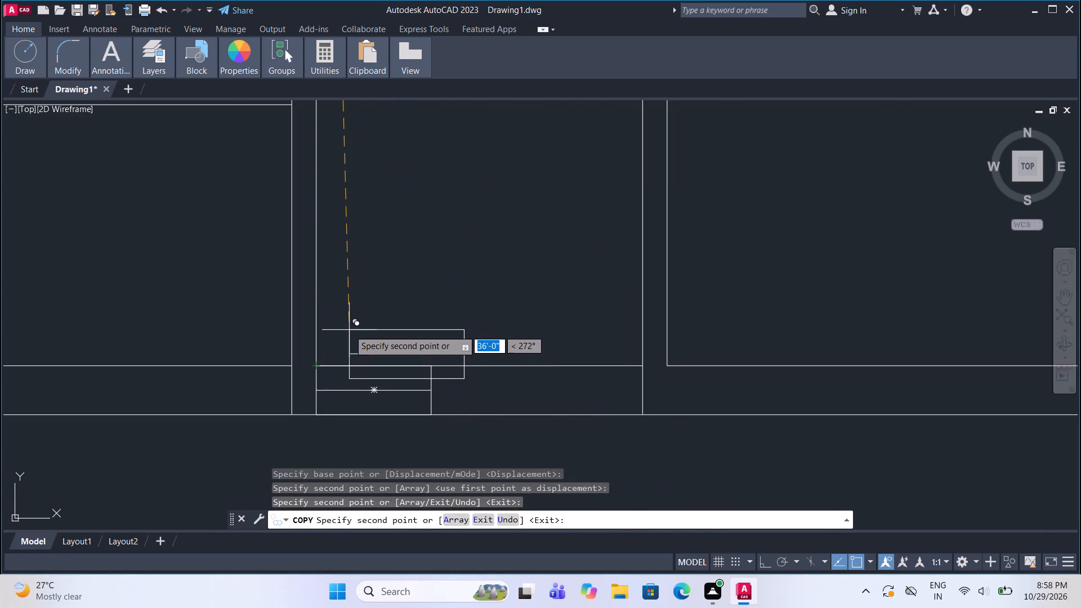
scroll(349, 330, down, 2)
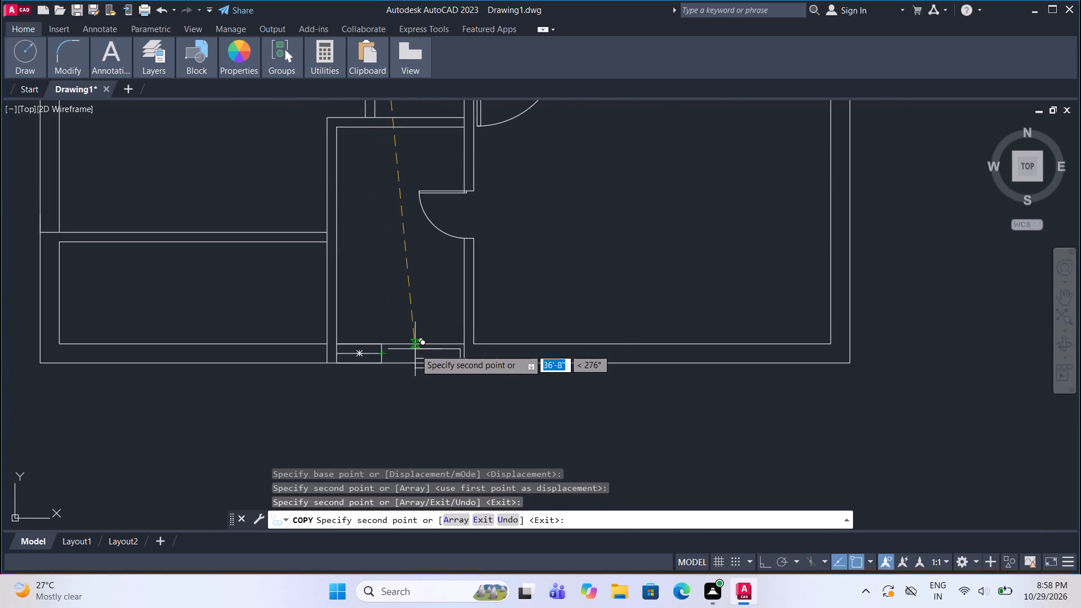
key(Escape)
Draw a window rectangle about 6' wide in the upper-right large room's top wall, with a lengthwise line between its end midpoints.
scroll(427, 391, down, 3)
middle_drag(436, 219, 453, 245)
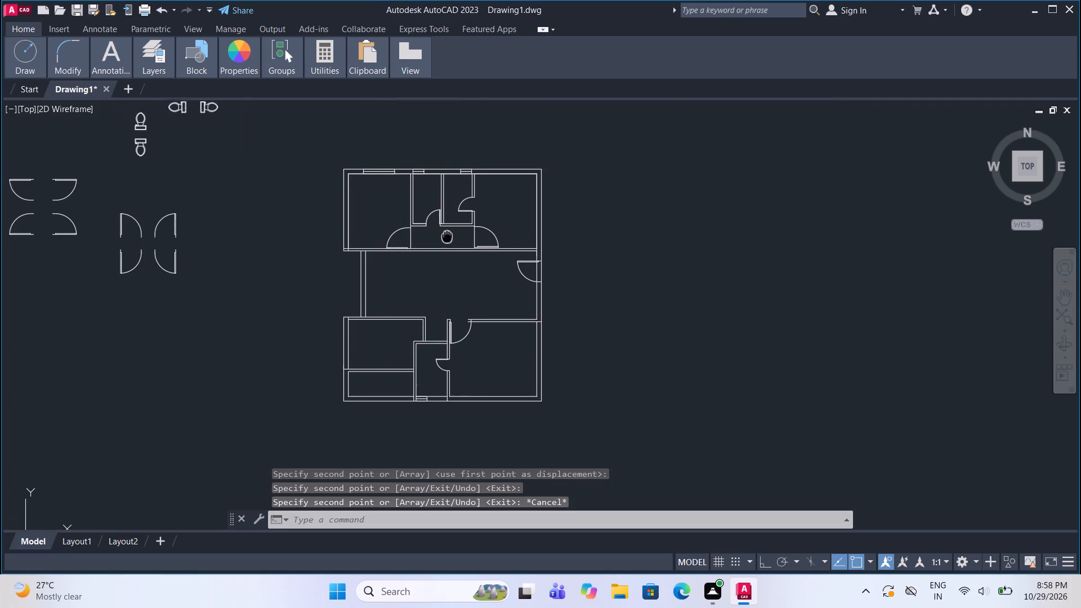
middle_drag(453, 245, 478, 286)
scroll(552, 203, up, 3)
scroll(561, 297, up, 1)
middle_drag(556, 294, 522, 286)
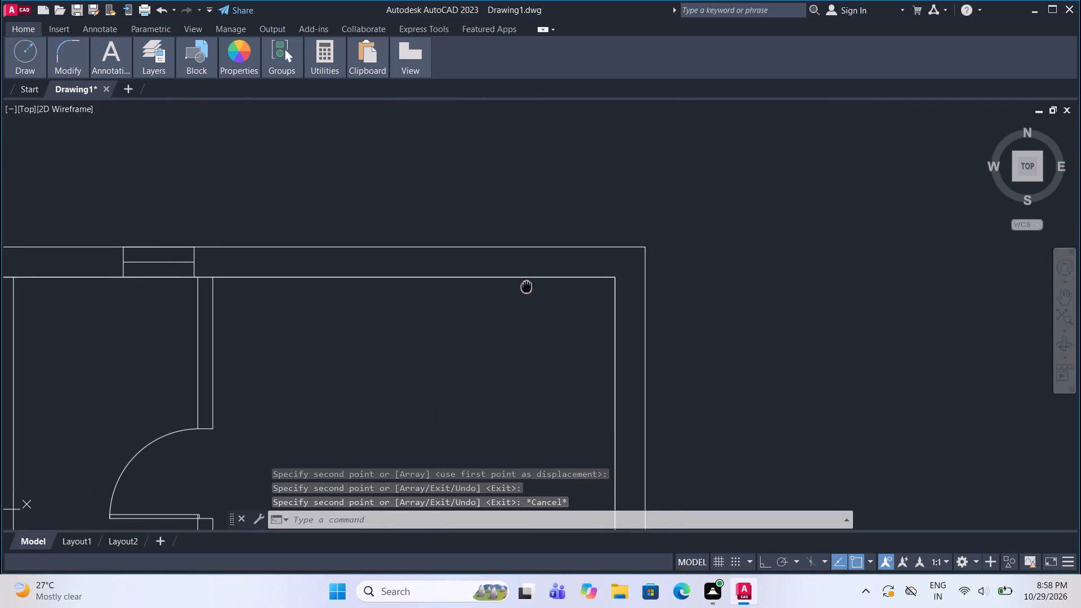
middle_drag(522, 286, 502, 284)
click(77, 54)
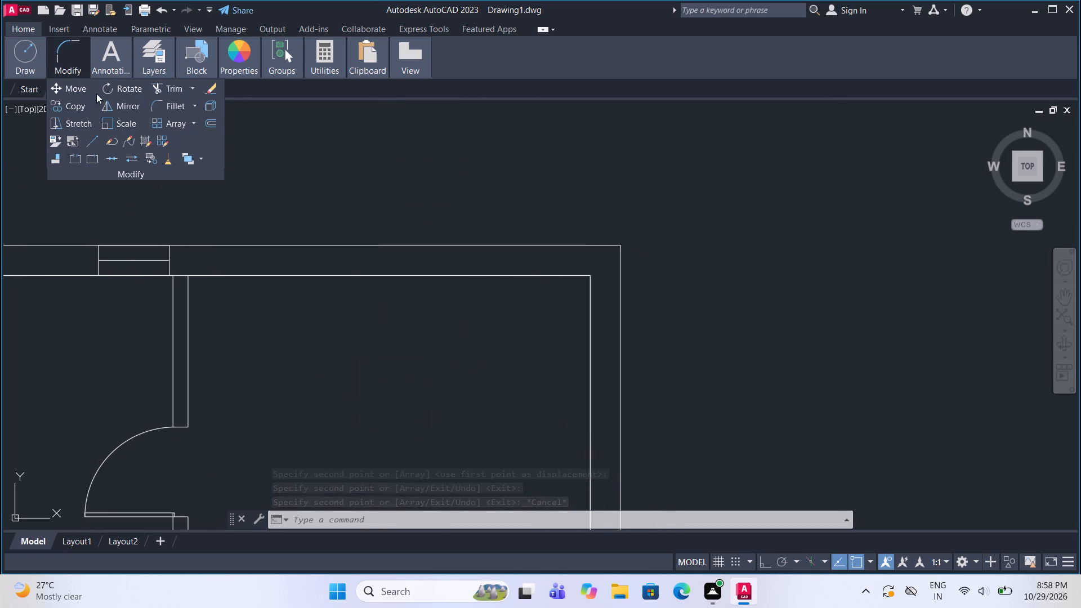
click(29, 47)
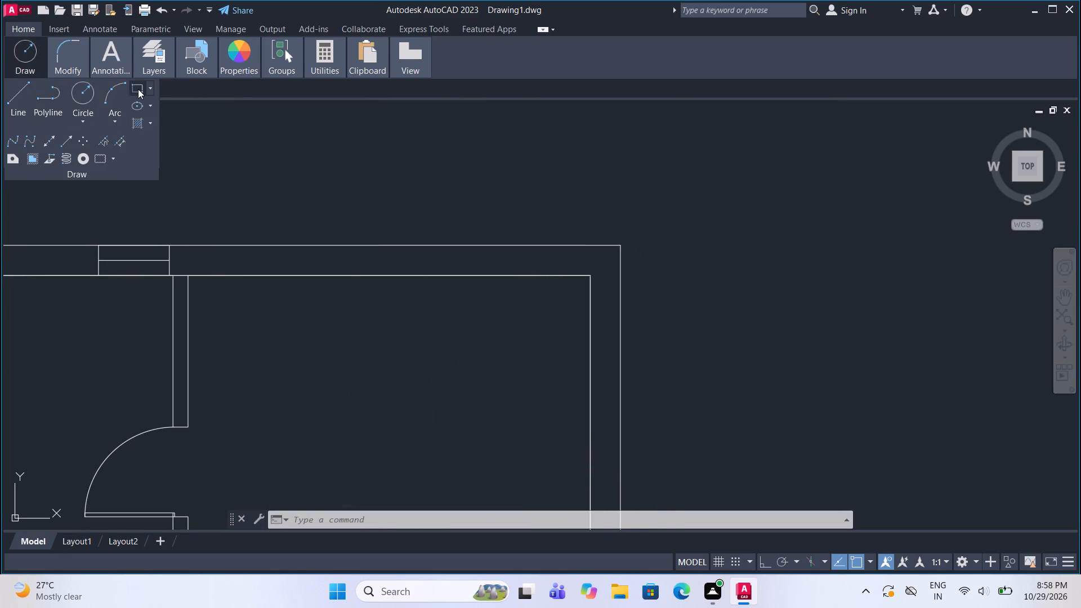
click(137, 84)
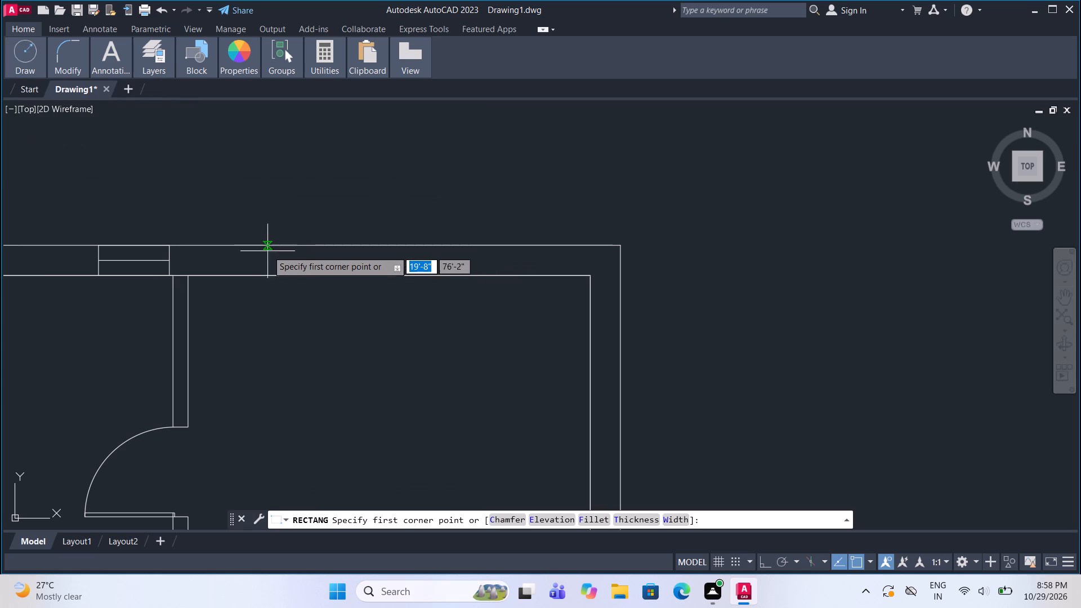
click(267, 247)
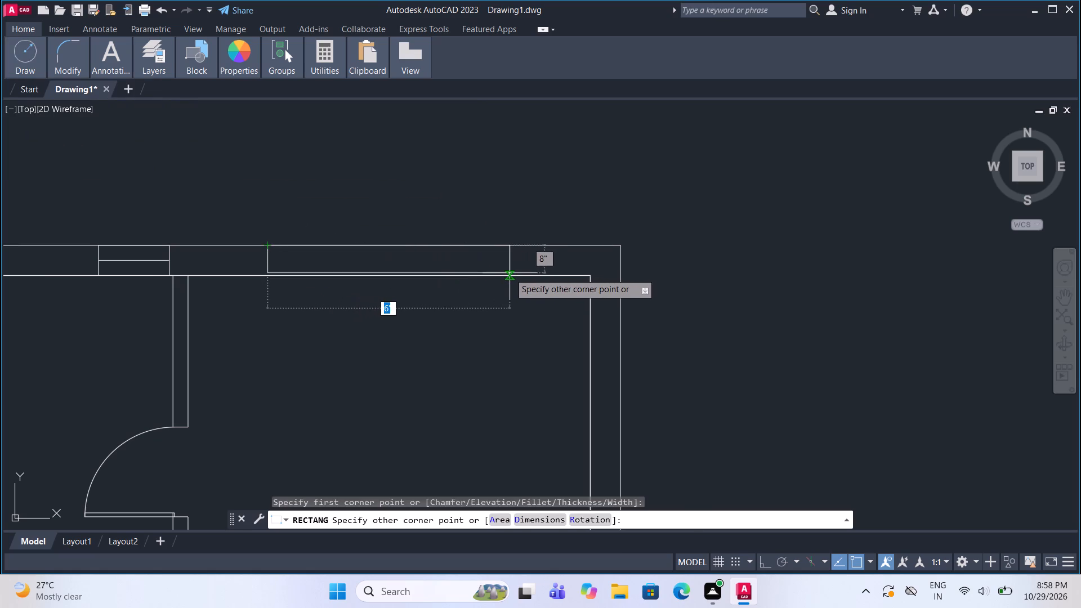
click(510, 273)
click(21, 95)
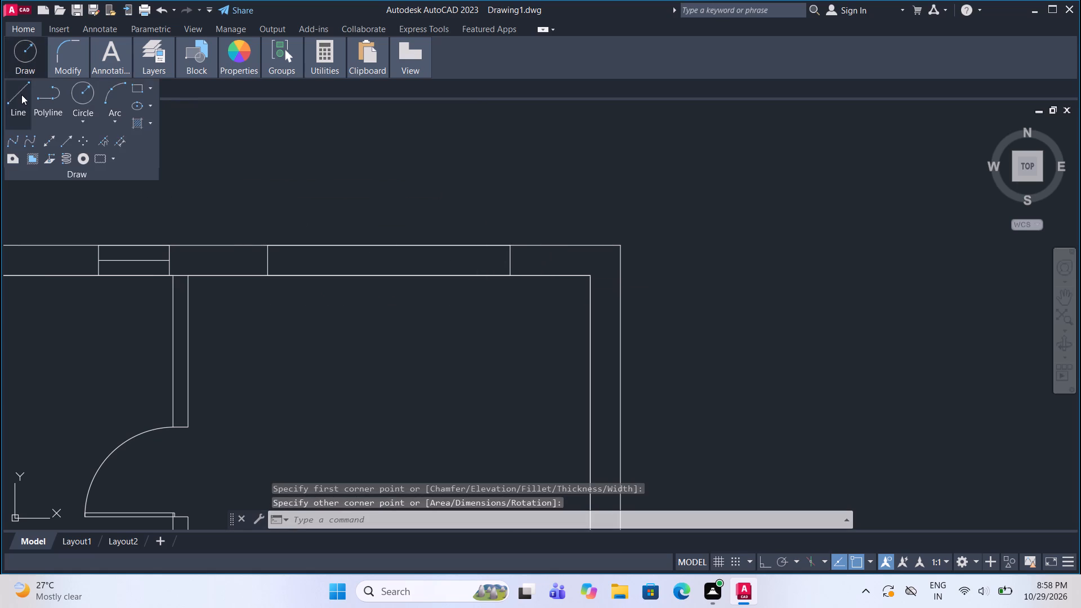
double_click(267, 261)
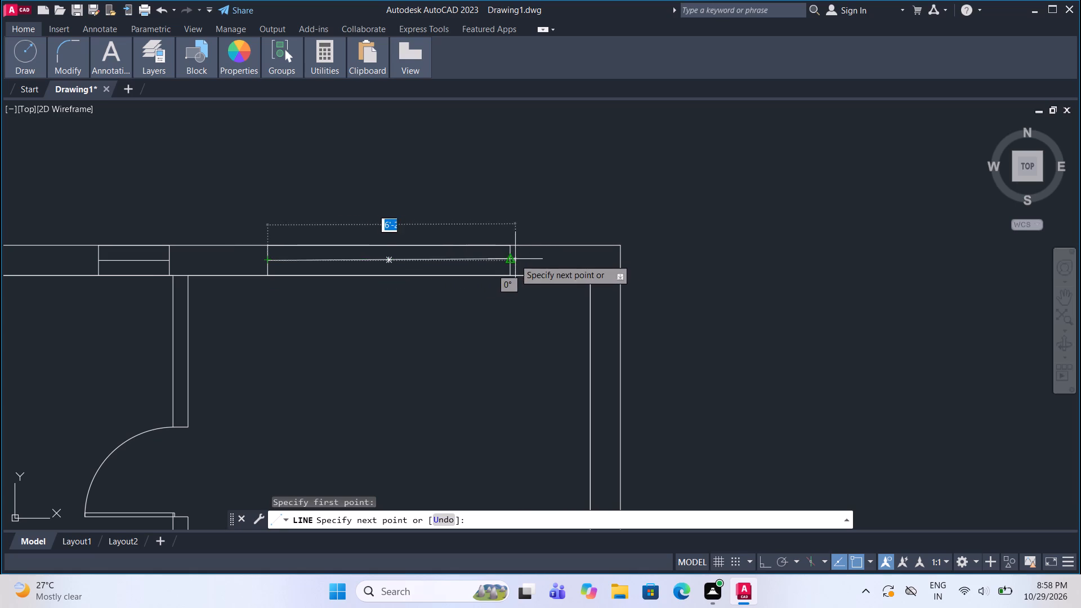
click(512, 259)
key(Escape)
scroll(492, 202, down, 3)
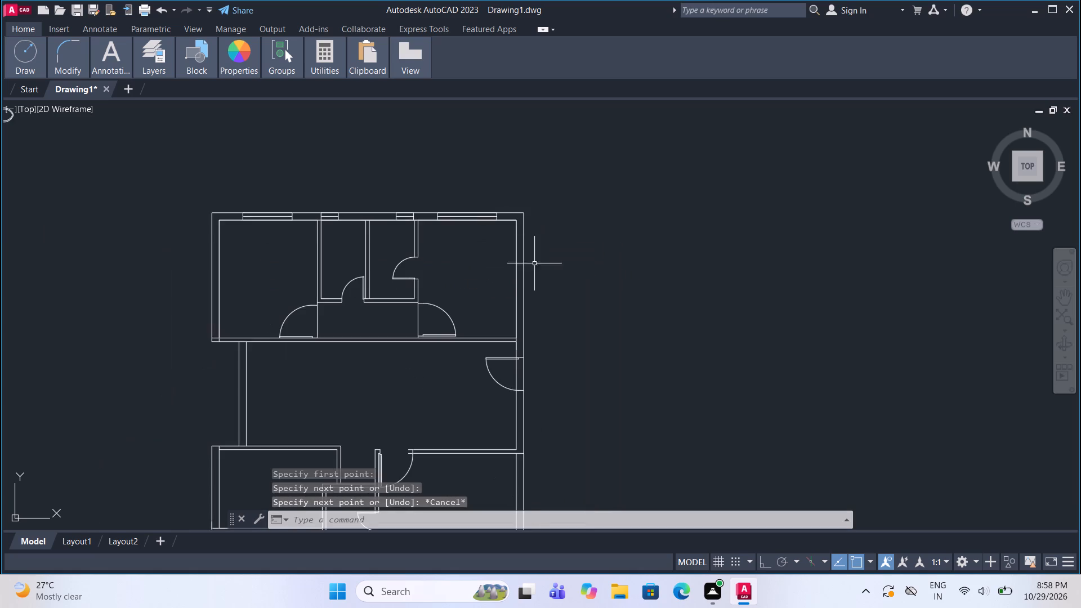
Draw a window rectangle about 4'-3" long in the upper-right large room's right outer wall, with a lengthwise line between its end midpoints.
scroll(542, 297, up, 2)
middle_drag(526, 308, 520, 331)
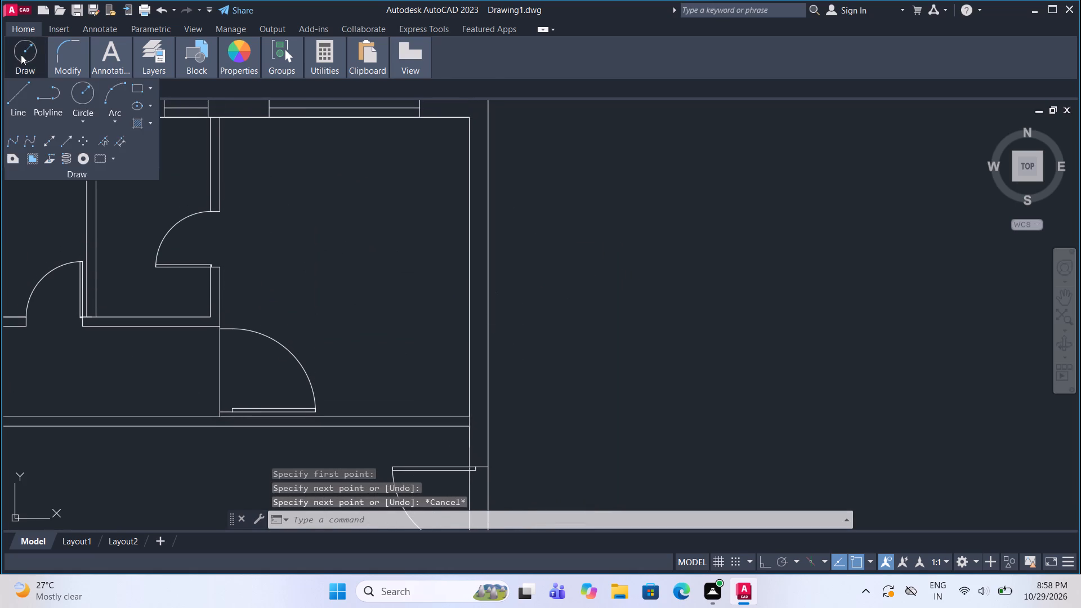
click(136, 89)
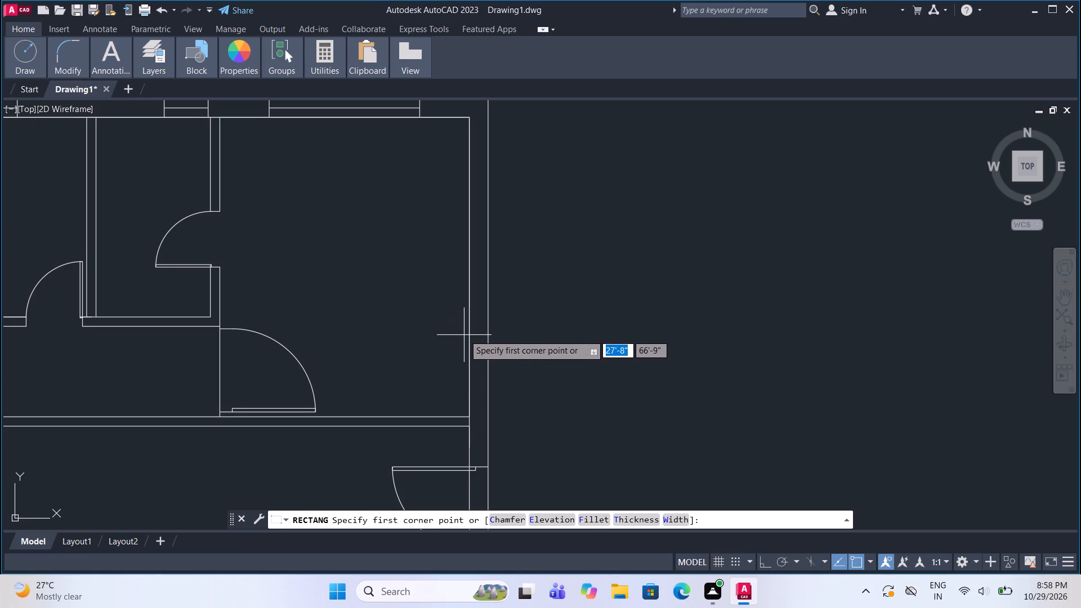
click(464, 334)
click(488, 227)
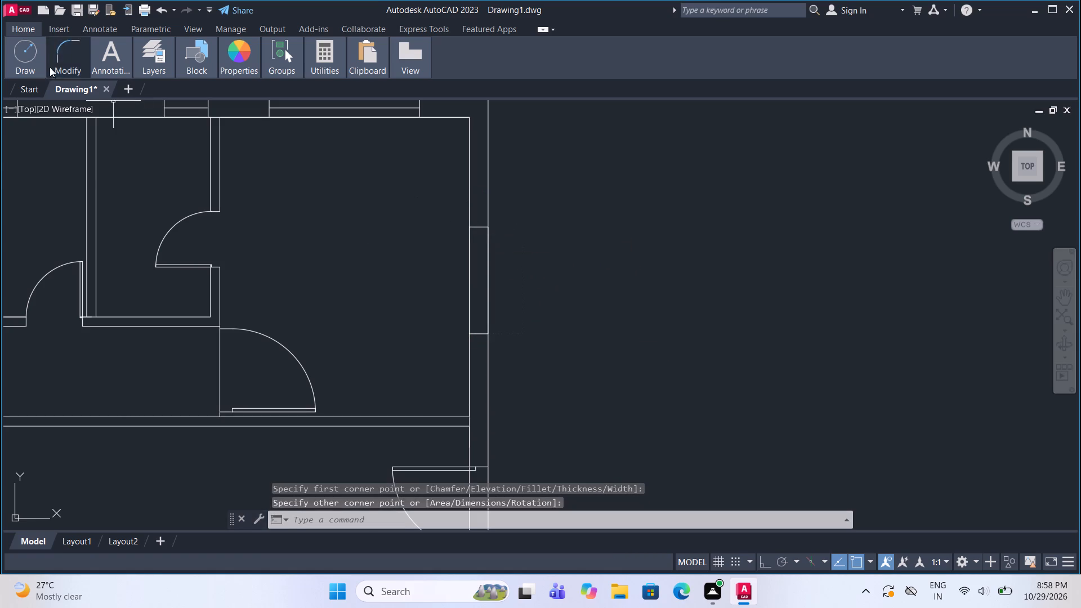
click(18, 88)
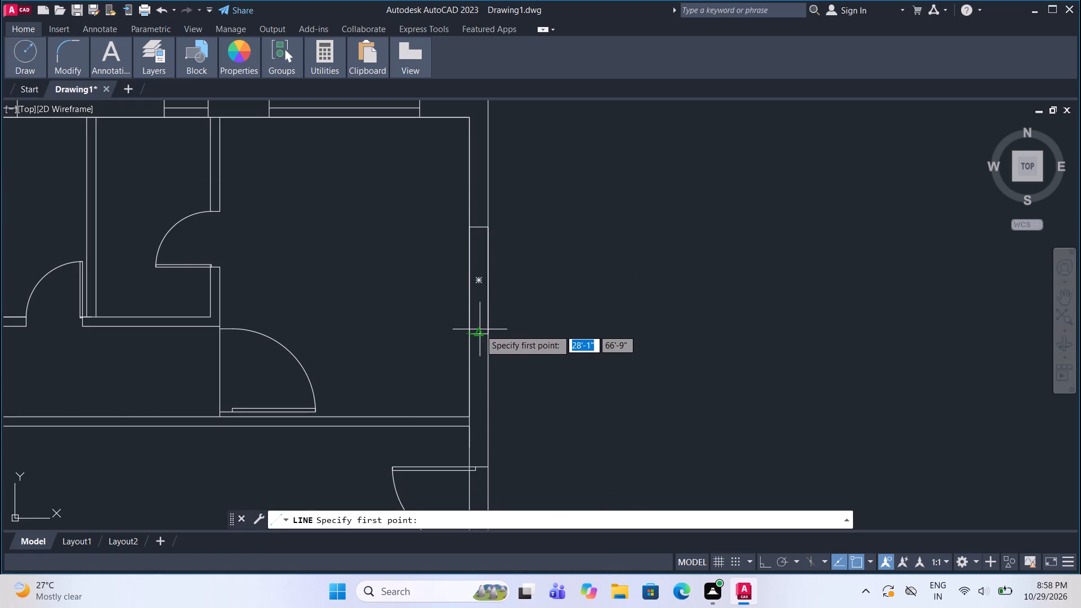
click(478, 332)
click(480, 231)
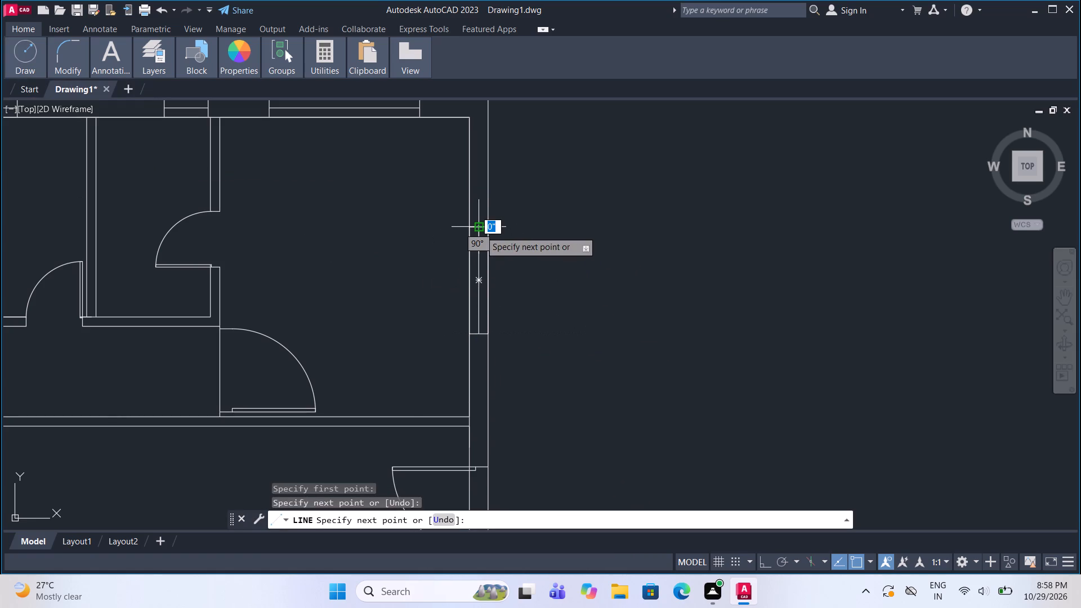
key(Escape)
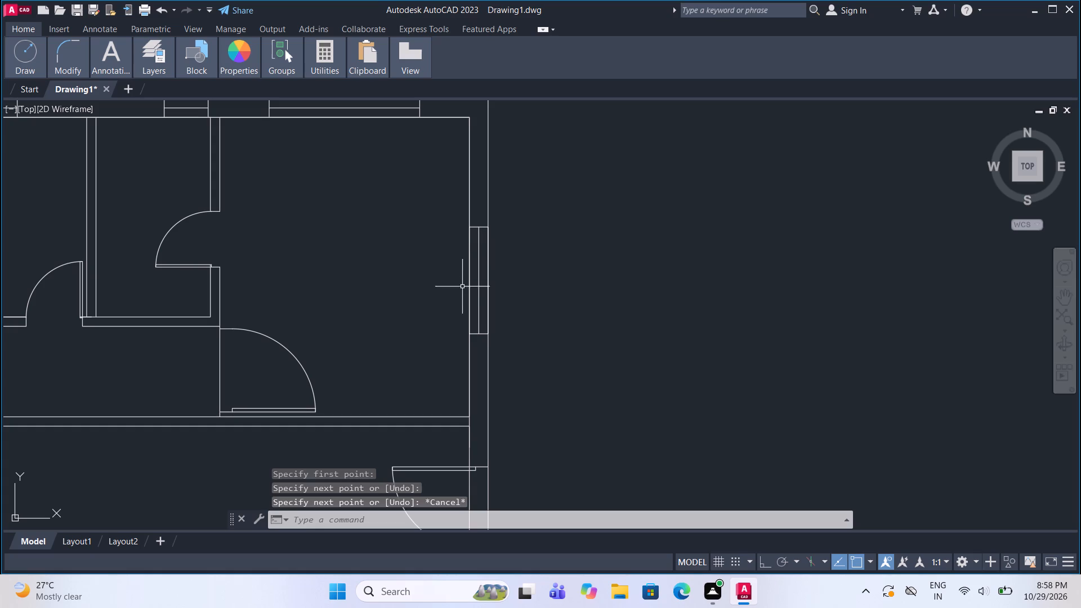
Copy this window and its centre line by its upper-right corner about 13'-11" straight down, into the right outer wall below the hall door.
drag(455, 345, 457, 327)
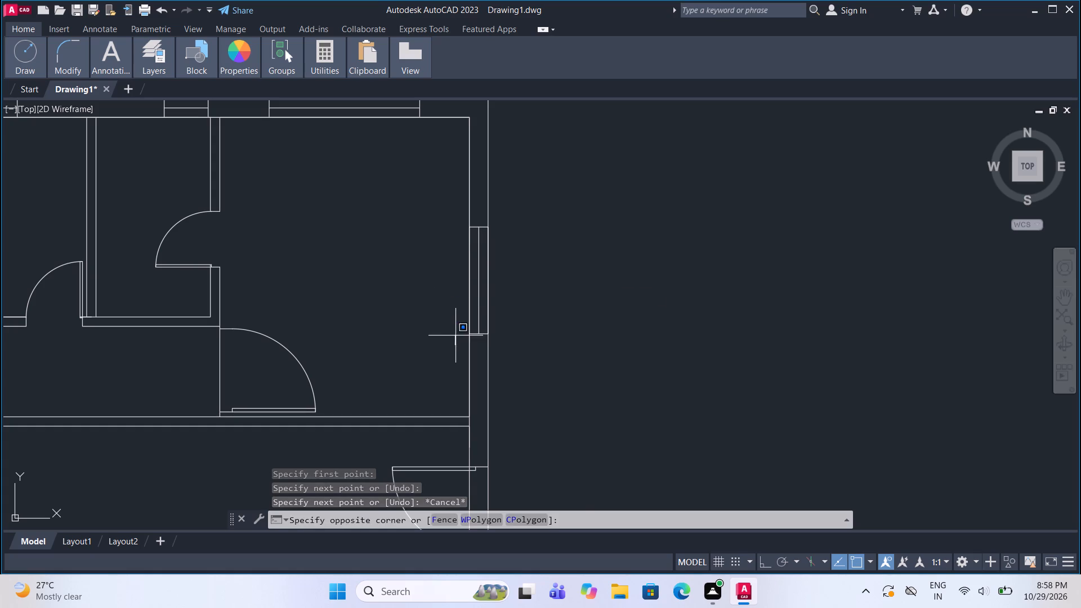
click(538, 187)
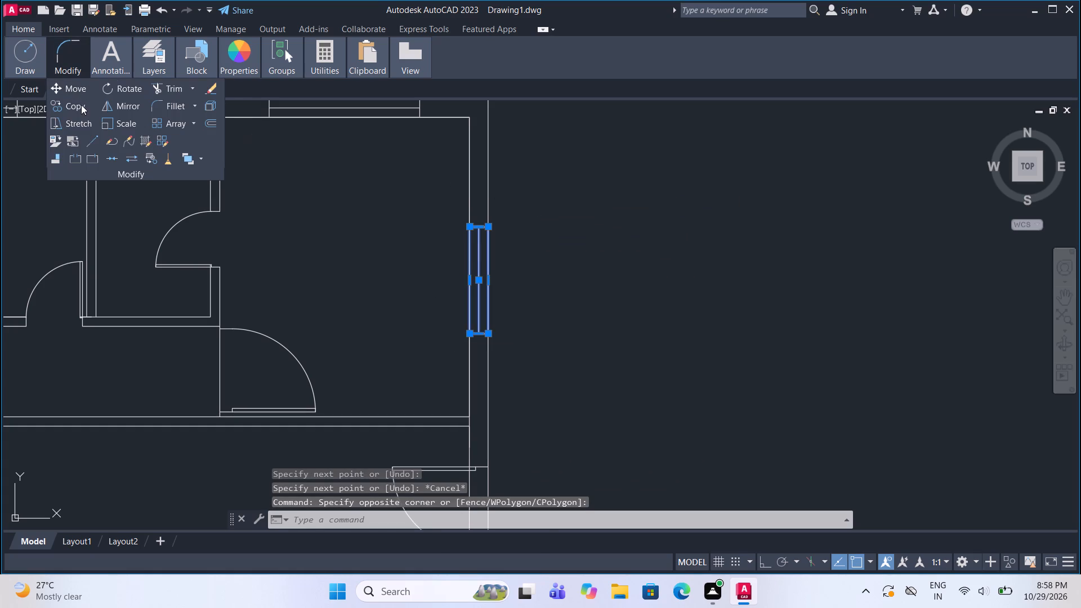
click(81, 105)
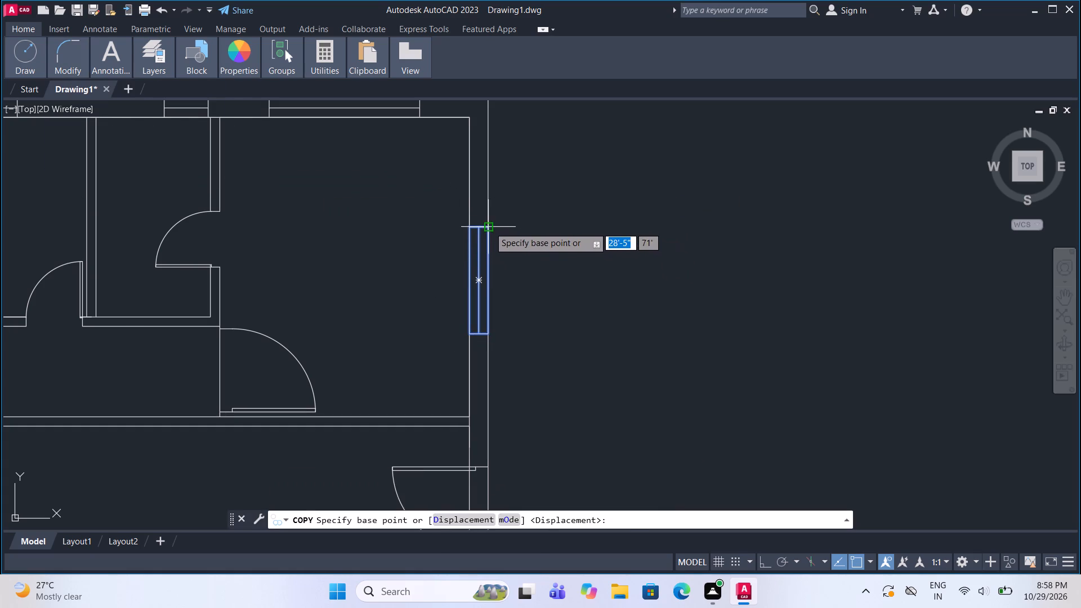
click(489, 227)
scroll(529, 181, down, 3)
scroll(522, 276, up, 2)
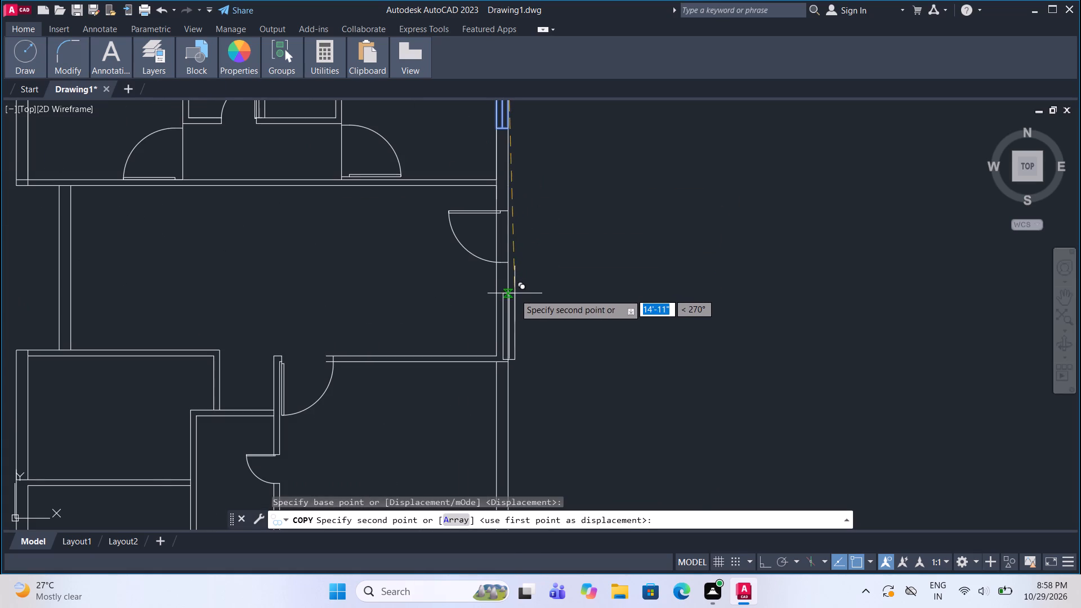
scroll(515, 298, up, 3)
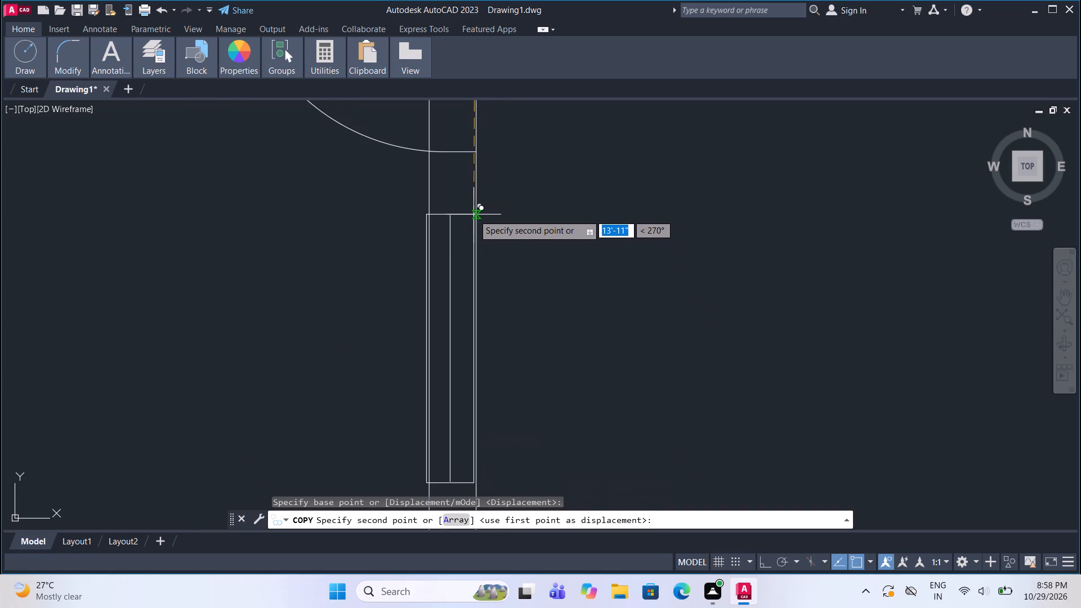
click(474, 214)
Place another copy of the same window in the left outer wall of the upper-left large room, around the wall's middle.
scroll(573, 154, down, 3)
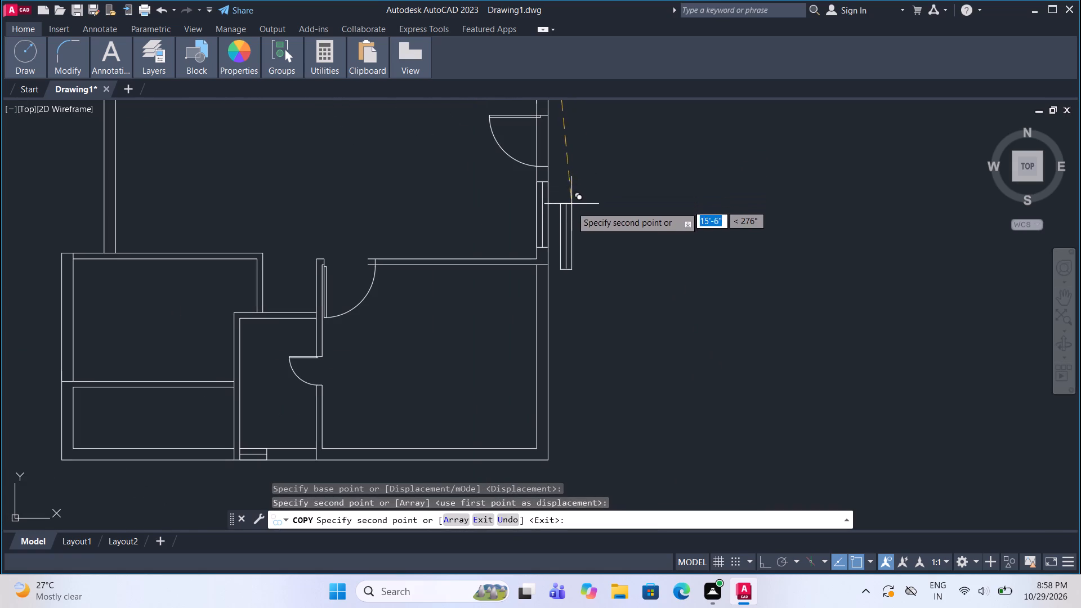
scroll(559, 270, down, 1)
middle_drag(334, 150, 406, 261)
scroll(330, 204, up, 2)
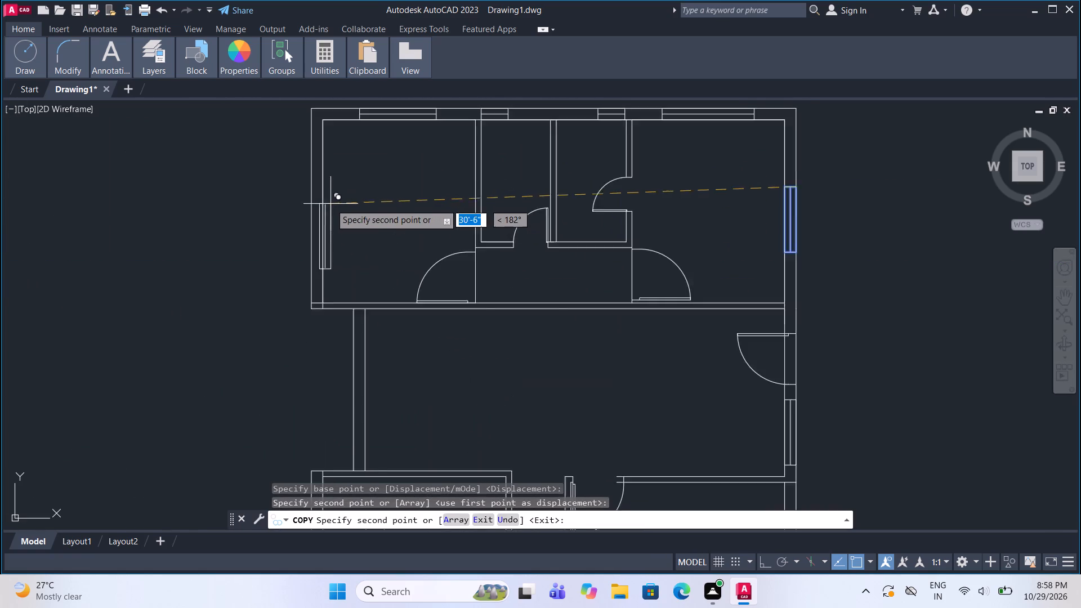
click(316, 196)
key(Escape)
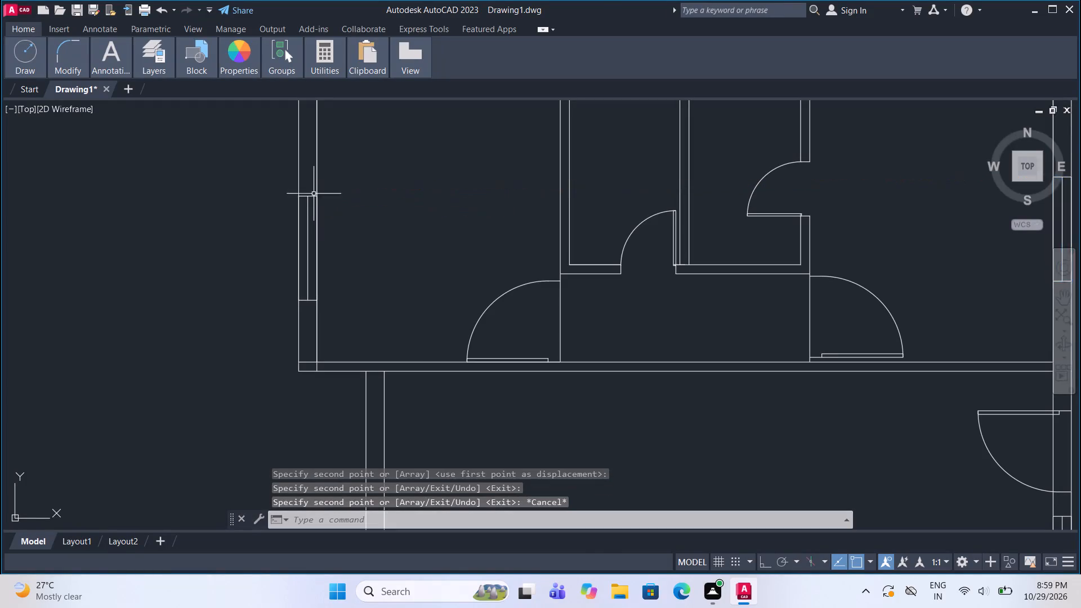
Draw a window rectangle about 3'-2" wide in the lower-right room's bottom outer wall, just right of its inner left corner.
scroll(327, 214, down, 3)
middle_drag(426, 247, 400, 214)
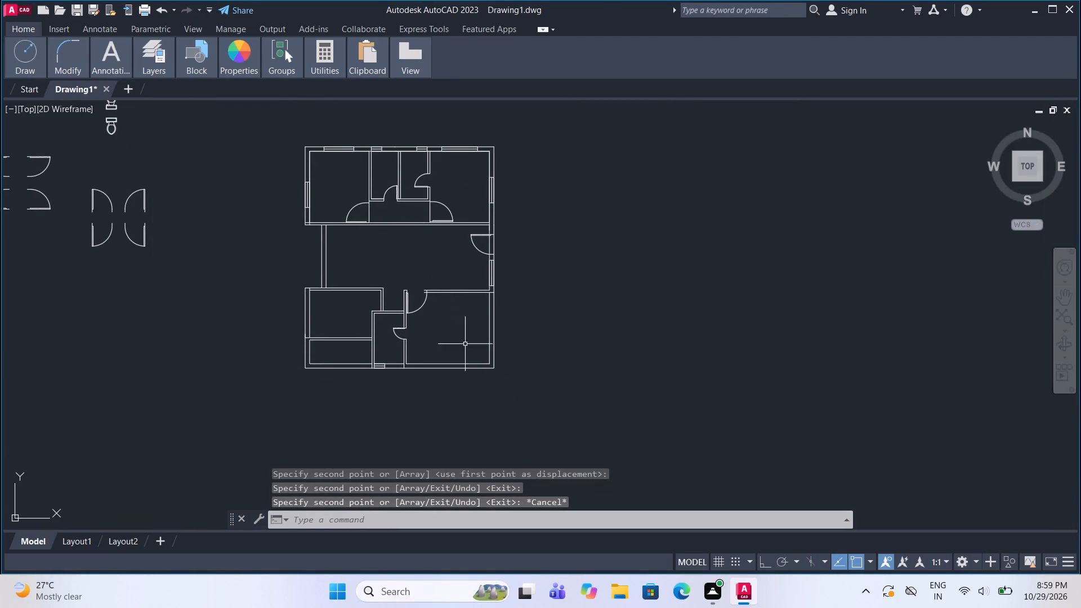
scroll(474, 373, up, 1)
middle_drag(467, 361, 467, 325)
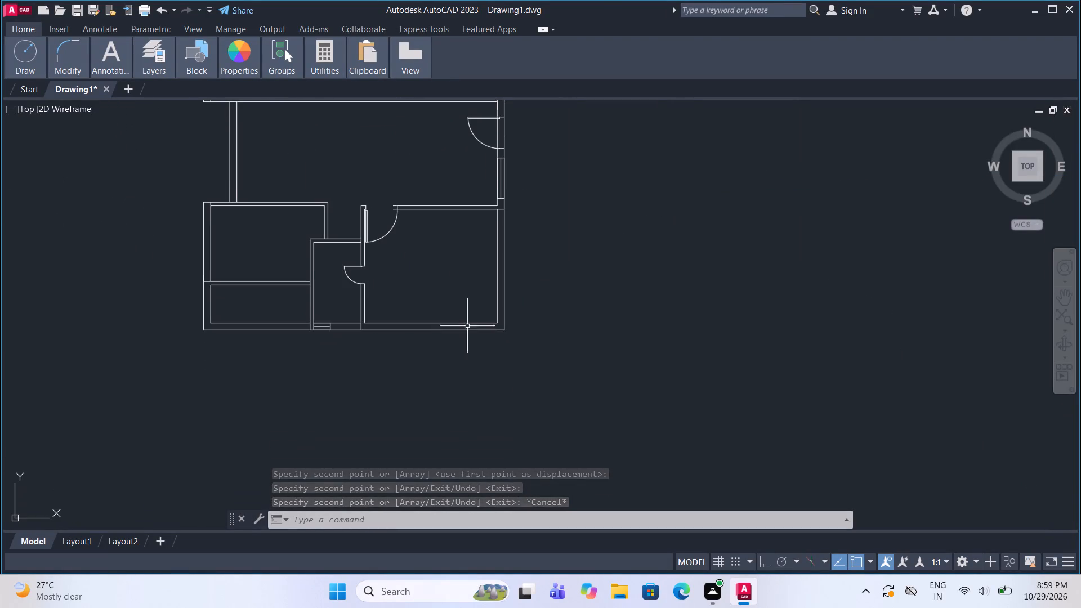
scroll(440, 339, up, 2)
scroll(330, 307, up, 1)
middle_drag(329, 305, 399, 309)
scroll(399, 309, up, 1)
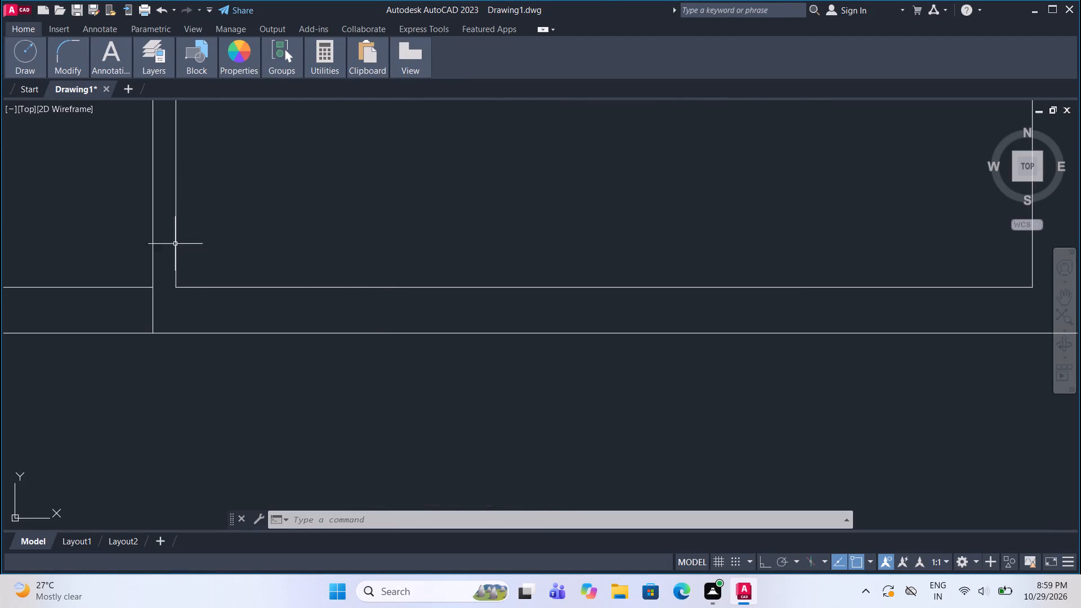
scroll(203, 284, down, 2)
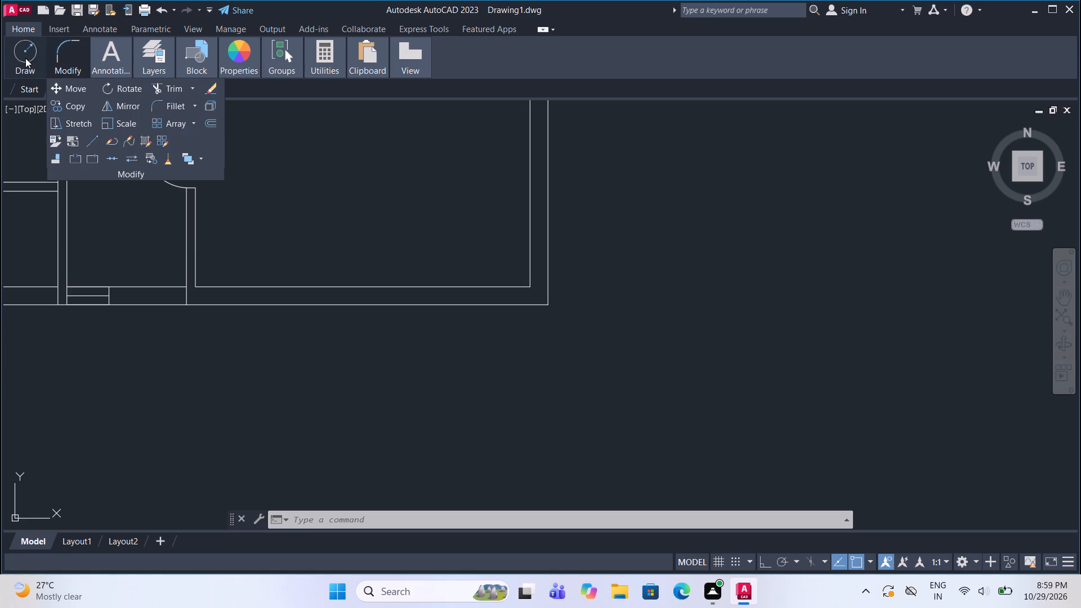
click(25, 57)
click(136, 86)
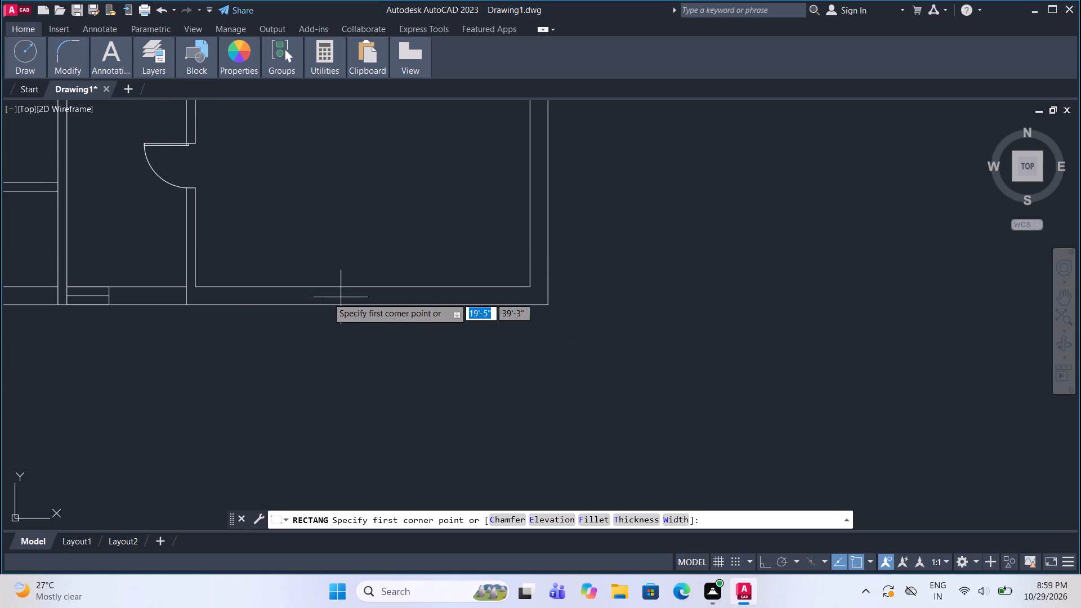
click(209, 289)
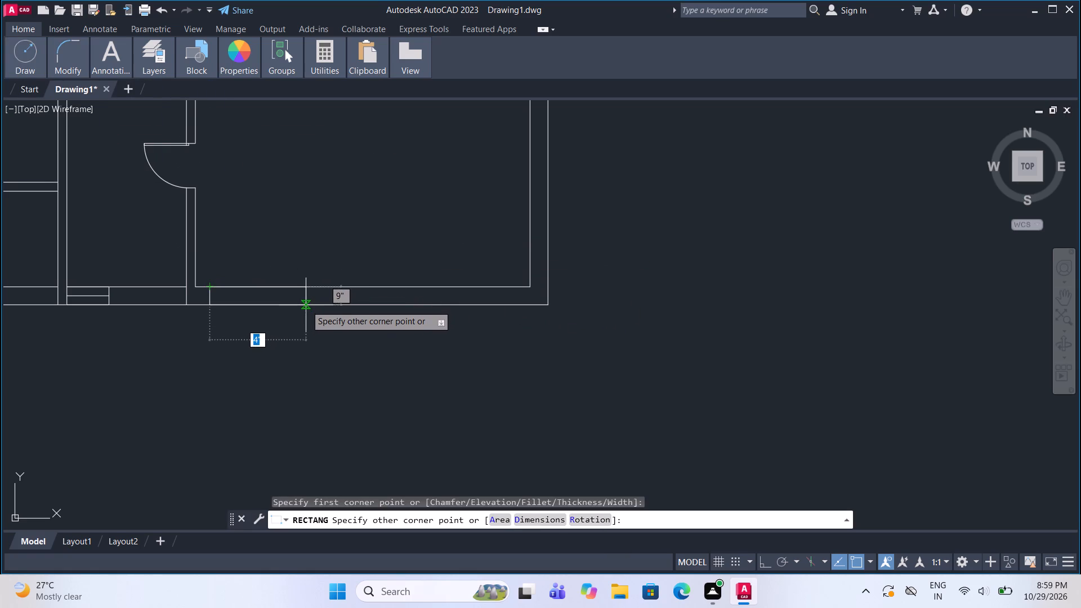
click(285, 305)
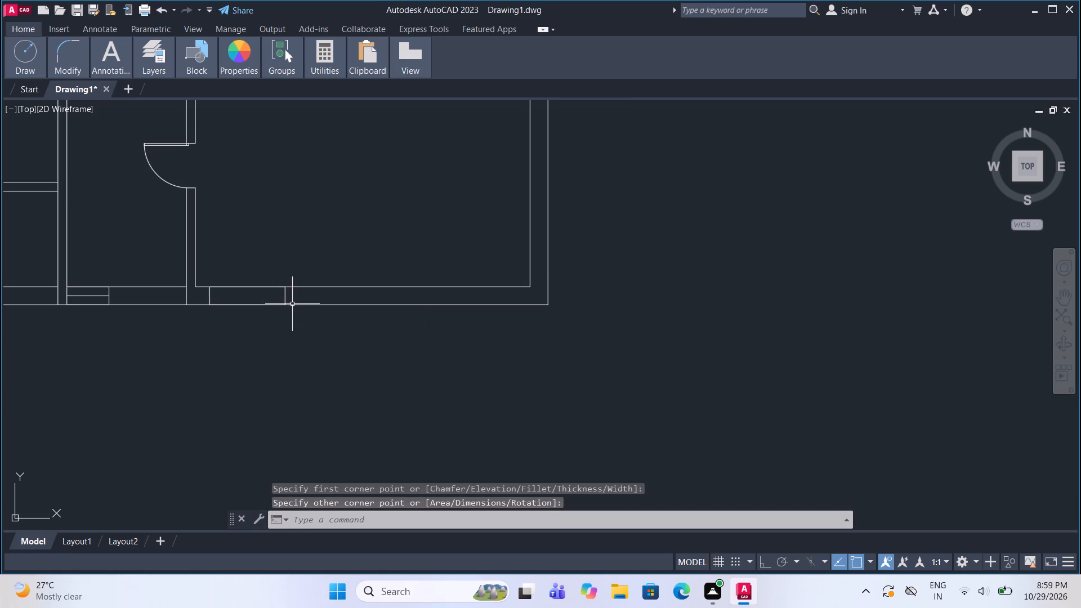
Draw a lengthwise centre line in the new bottom-wall window between the midpoints of its short ends.
click(12, 53)
click(14, 104)
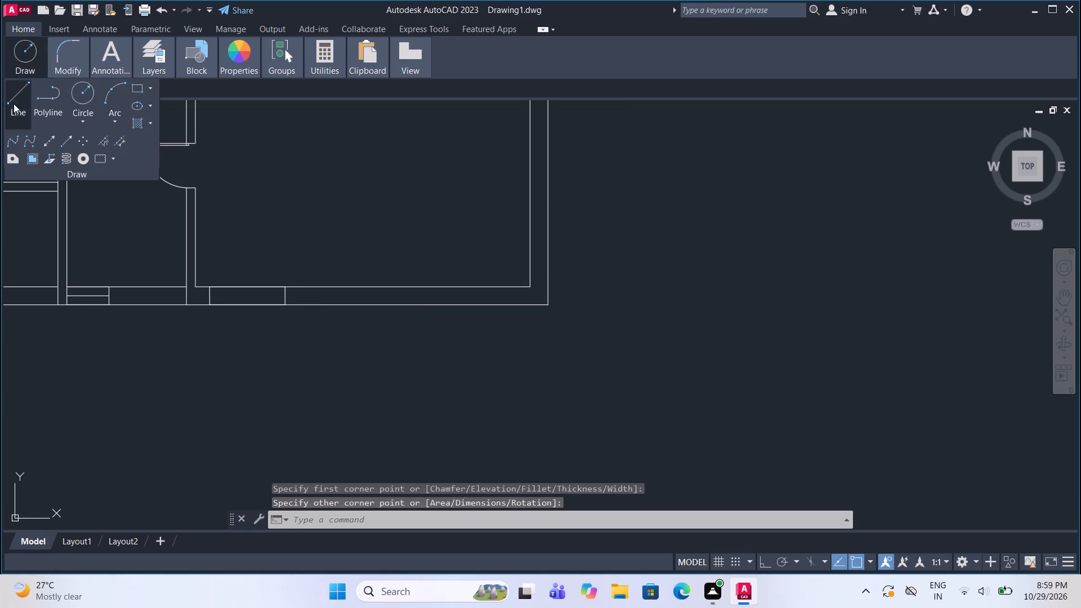
click(207, 293)
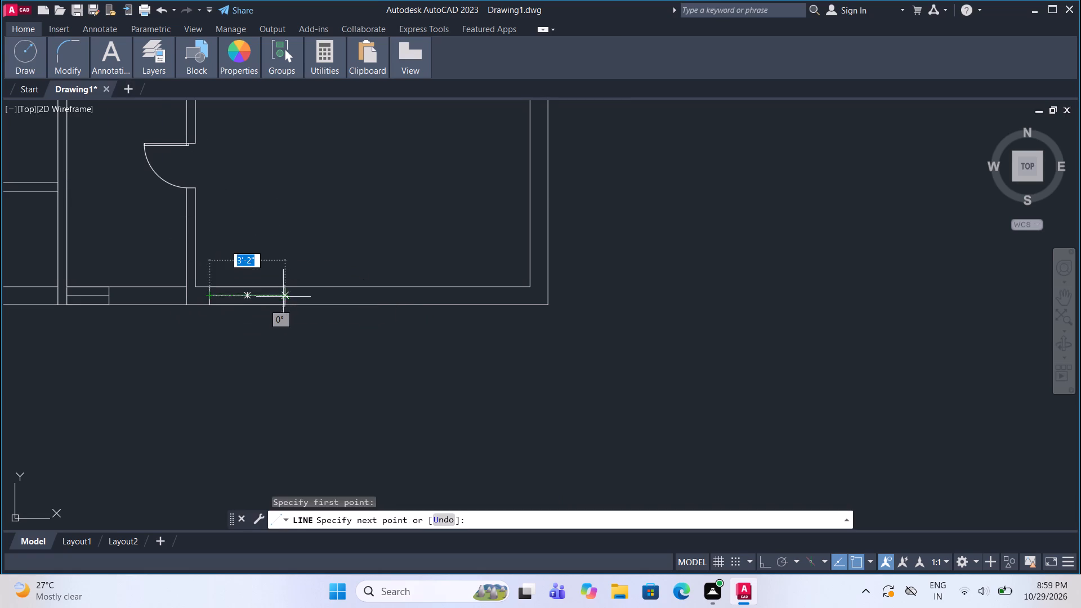
click(283, 297)
key(Escape)
Copy the new window and its centre line by its upper-left corner along the same bottom wall, toward the lower-right room's right end.
click(204, 319)
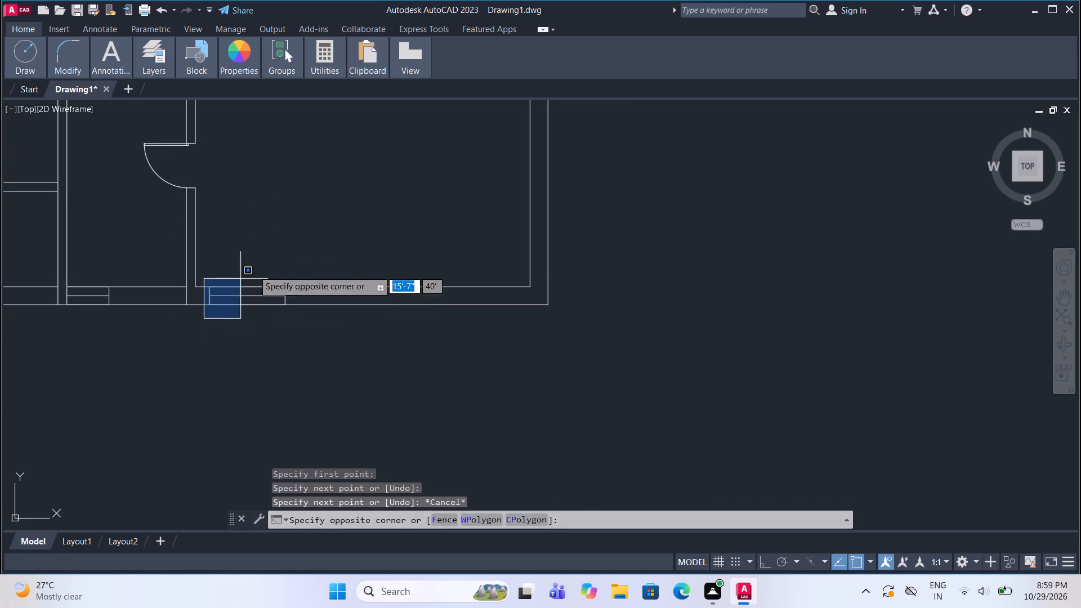
click(299, 257)
click(71, 100)
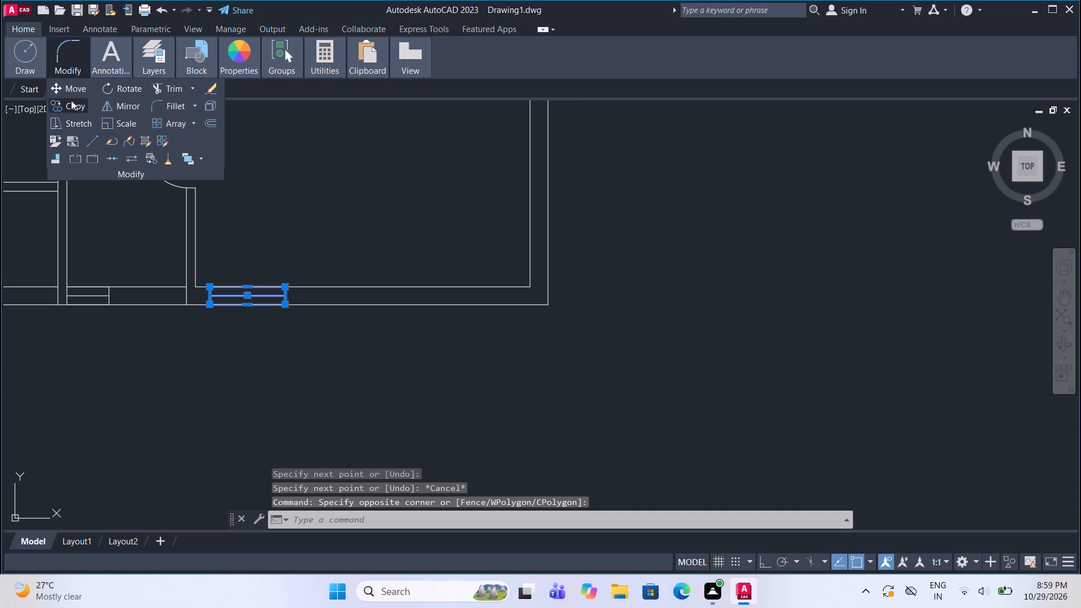
click(211, 286)
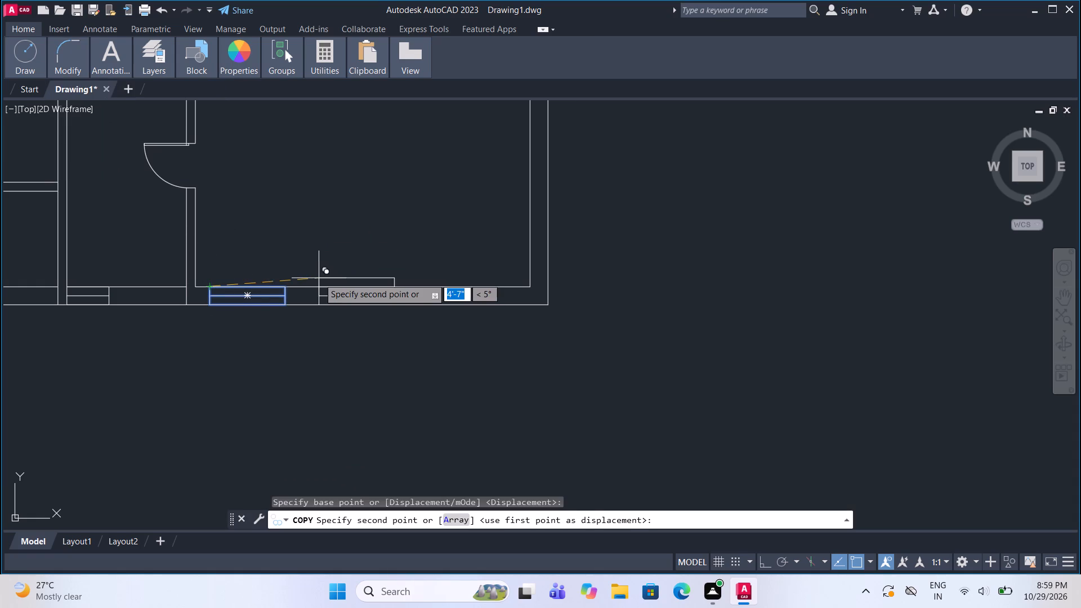
click(412, 289)
key(Escape)
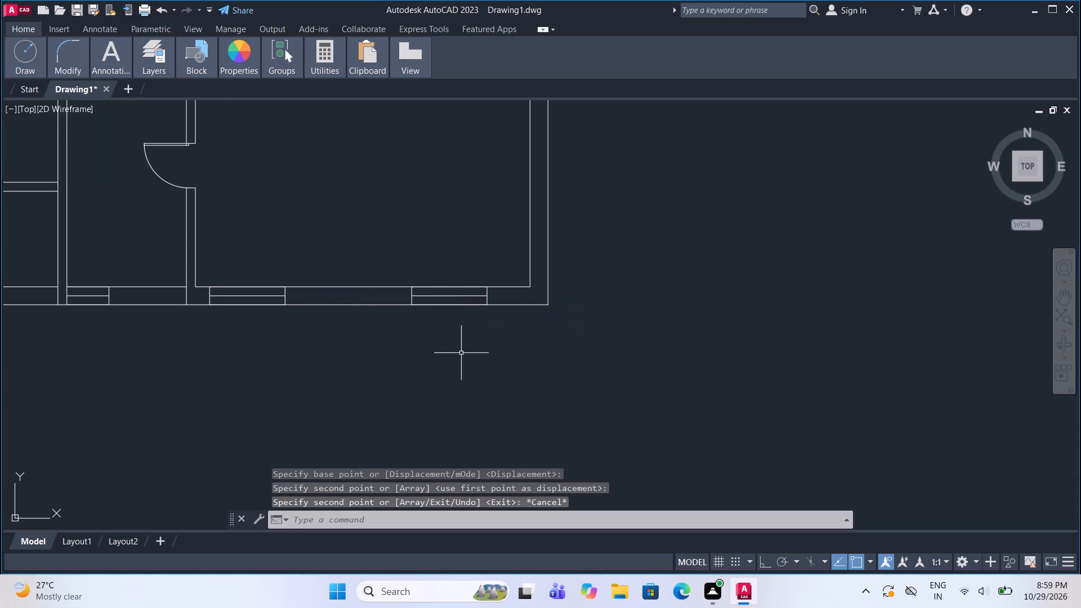
Copy the upper-left large room's top-wall window with its centre line into the lower-left narrow room's bottom outer wall, near the middle.
scroll(461, 353, down, 2)
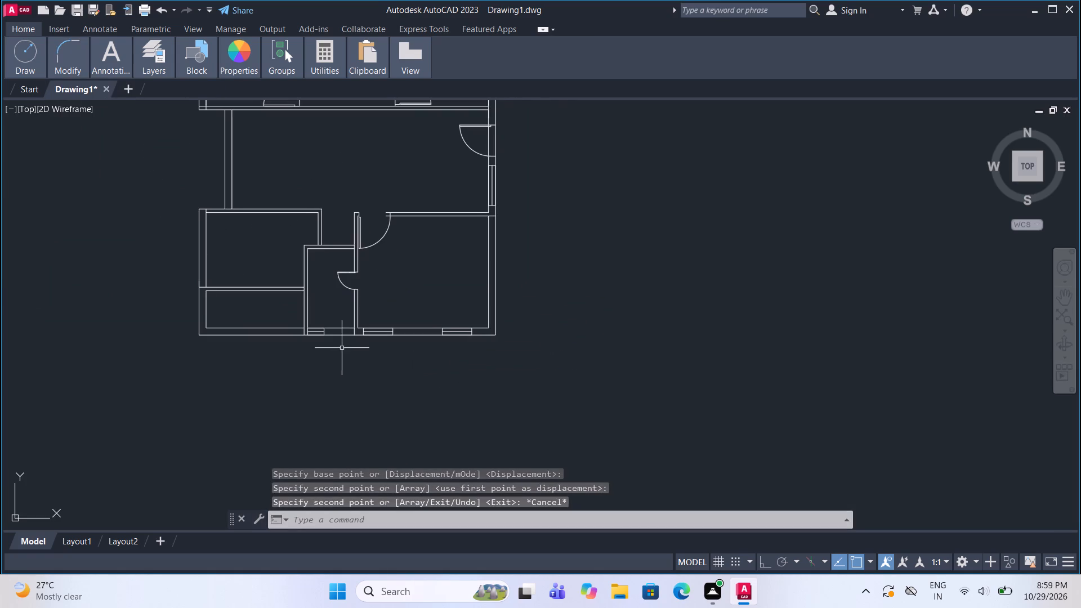
middle_drag(343, 347, 413, 344)
middle_drag(374, 304, 377, 323)
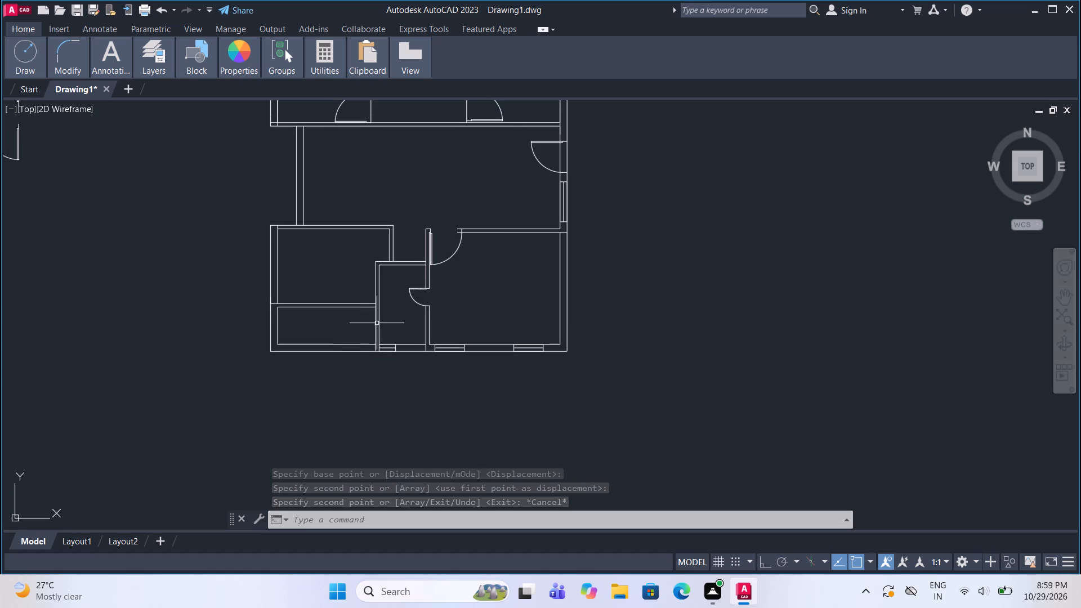
scroll(384, 355, down, 2)
scroll(364, 214, up, 4)
click(244, 272)
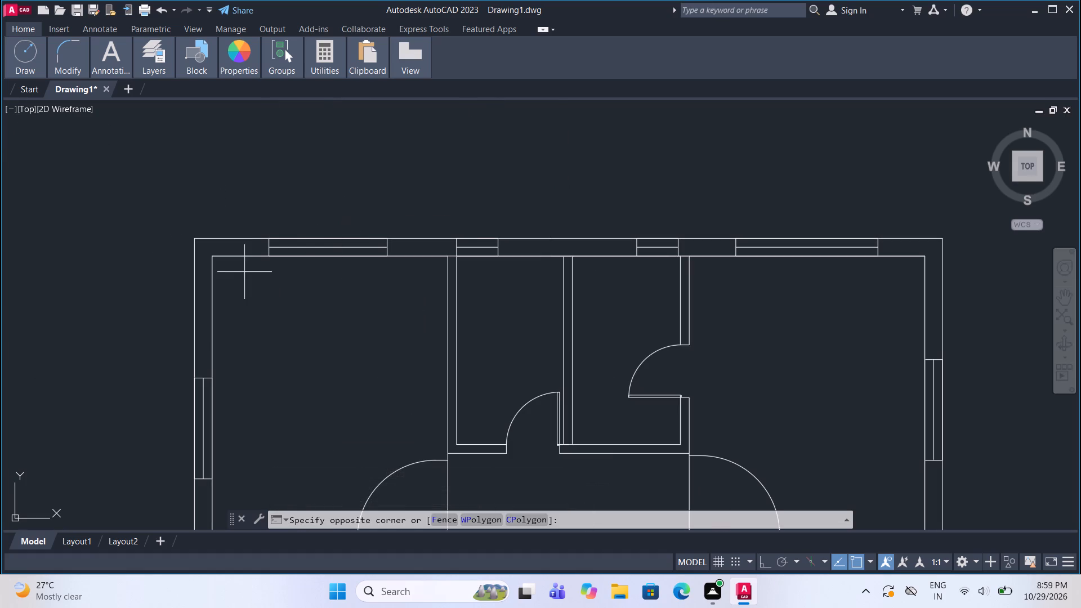
click(418, 202)
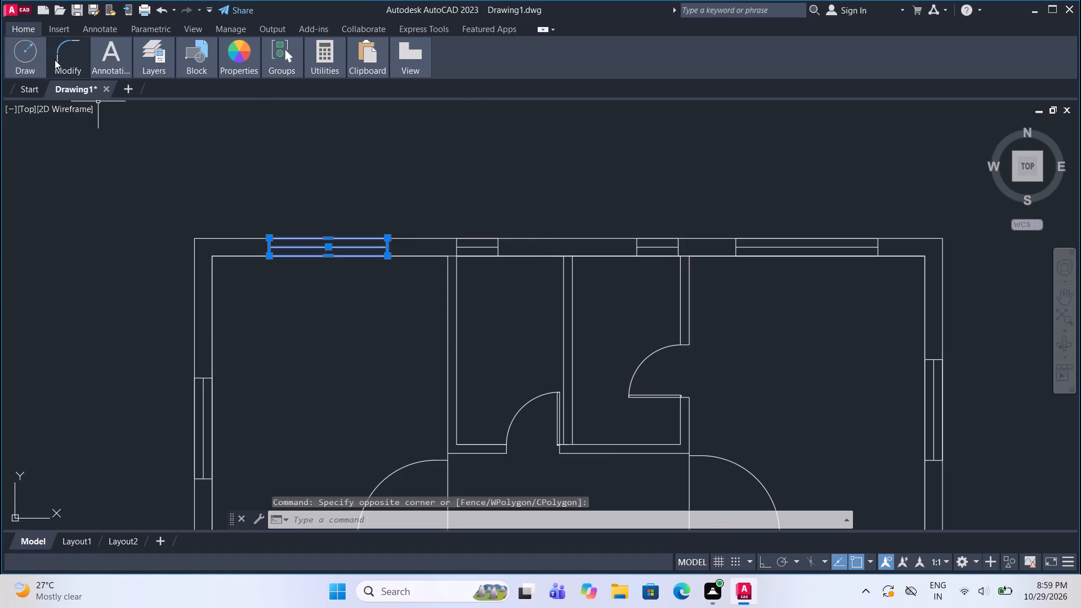
click(67, 47)
click(74, 104)
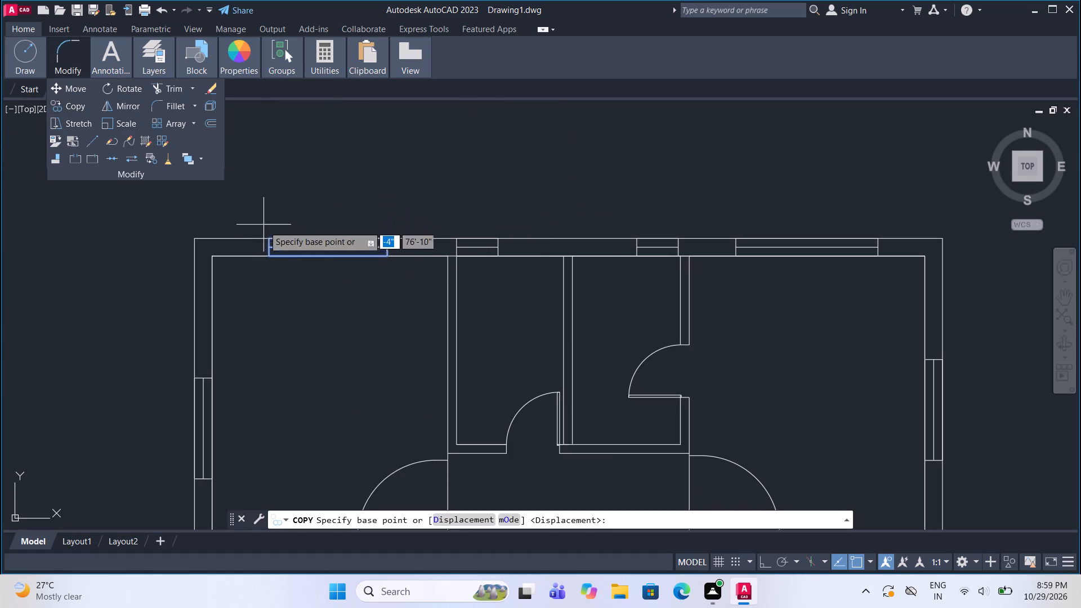
click(266, 236)
scroll(355, 154, down, 3)
scroll(347, 395, up, 3)
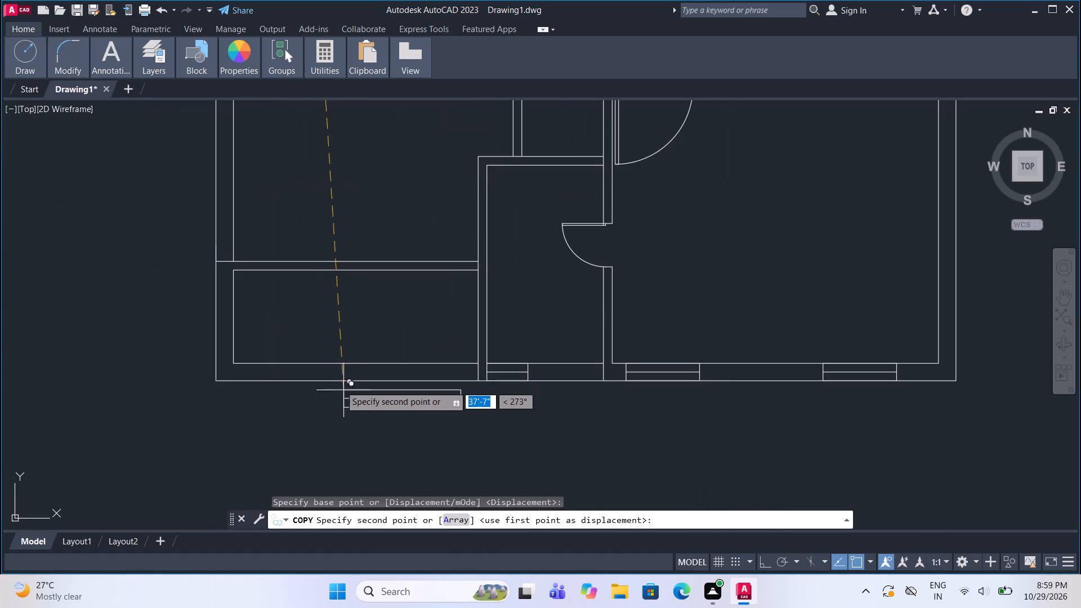
click(298, 368)
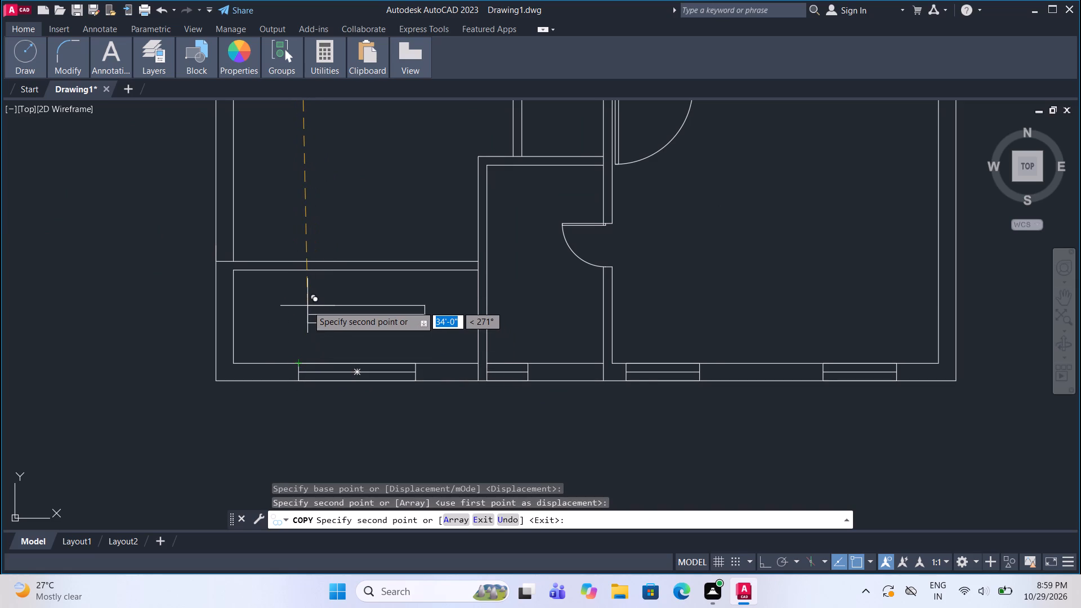
key(Escape)
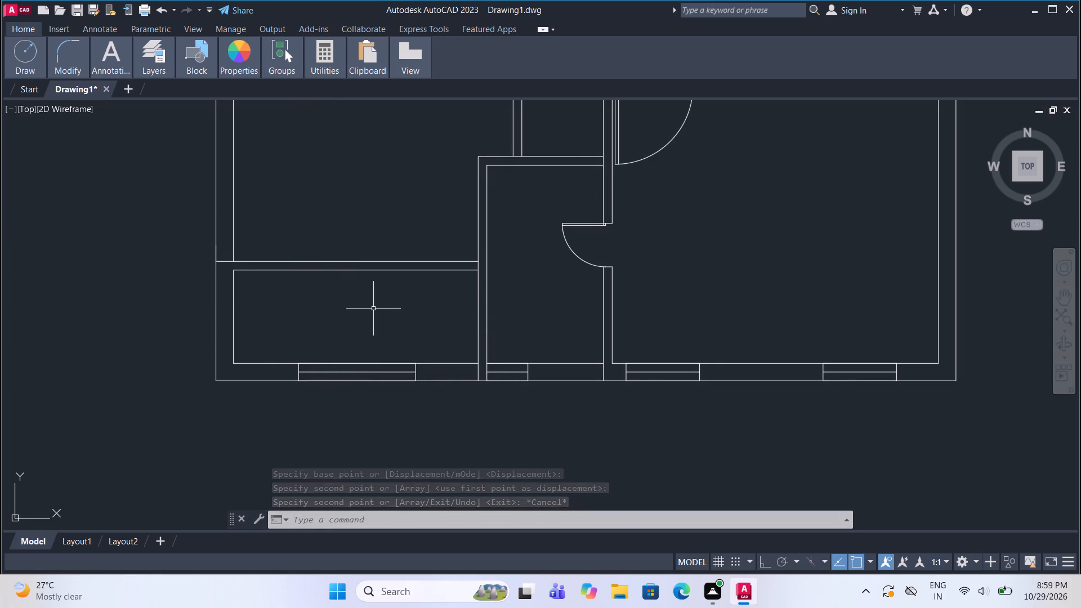
Draw two short jamb lines across the wall between the lower-left large room and the narrow room below, marking an opening right of its middle.
scroll(318, 247, up, 1)
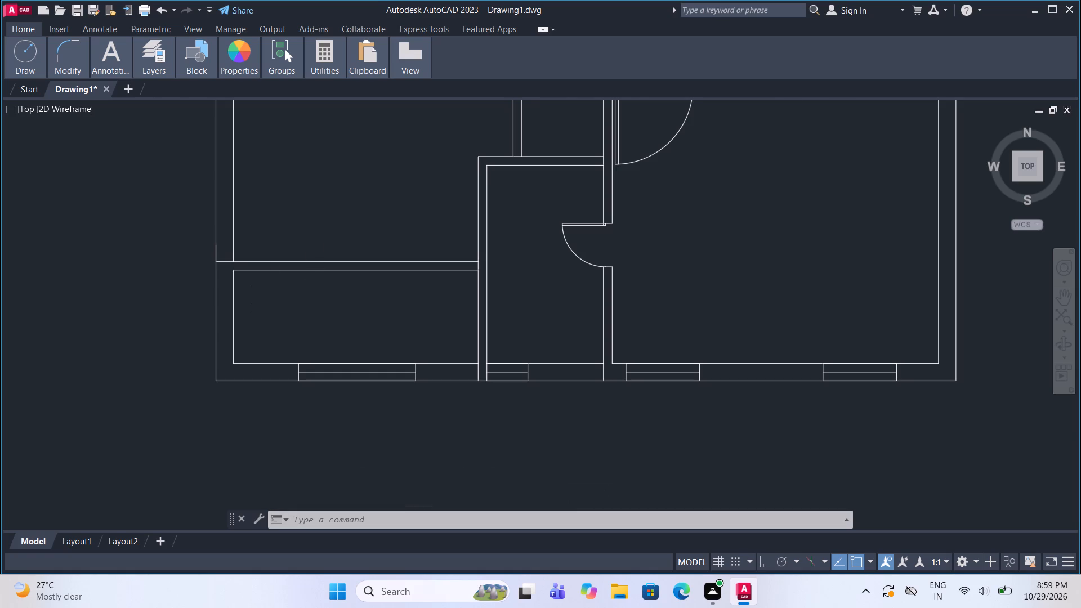
middle_drag(318, 247, 313, 292)
scroll(304, 310, down, 1)
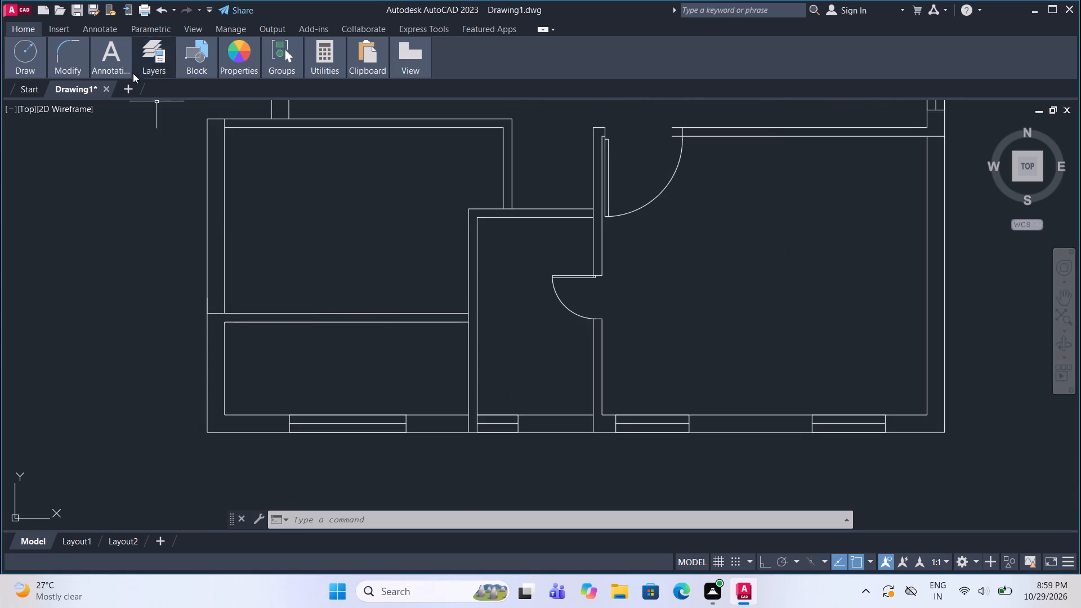
click(11, 99)
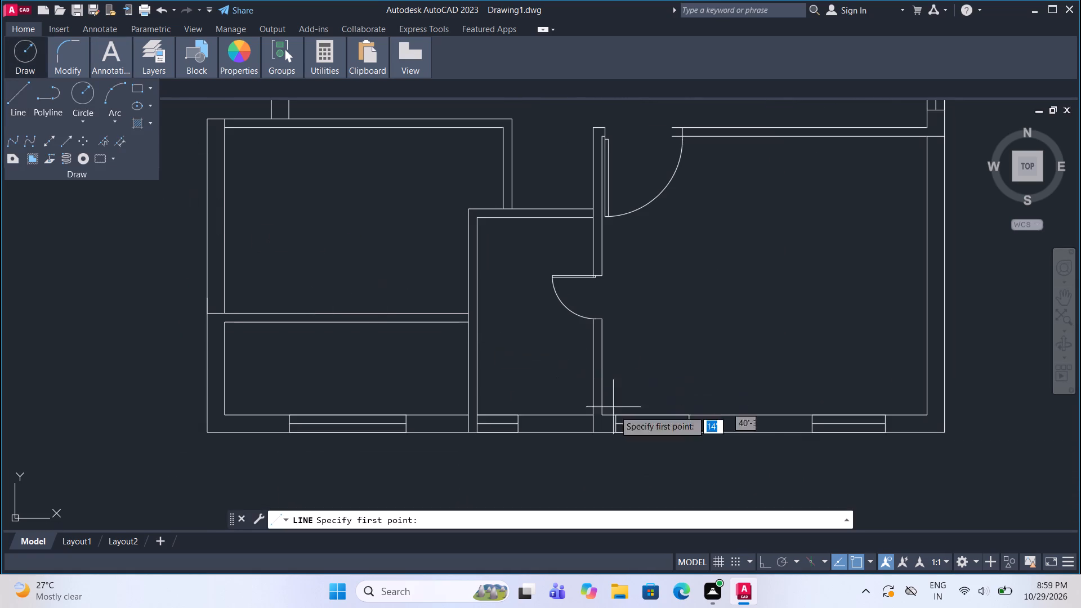
scroll(432, 330, up, 1)
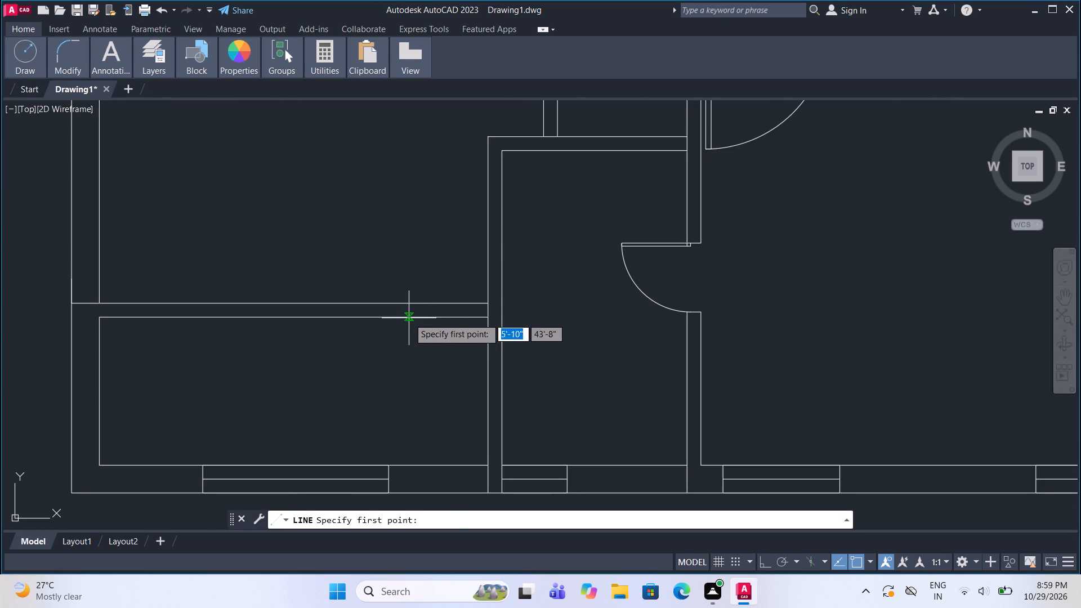
click(409, 318)
click(409, 304)
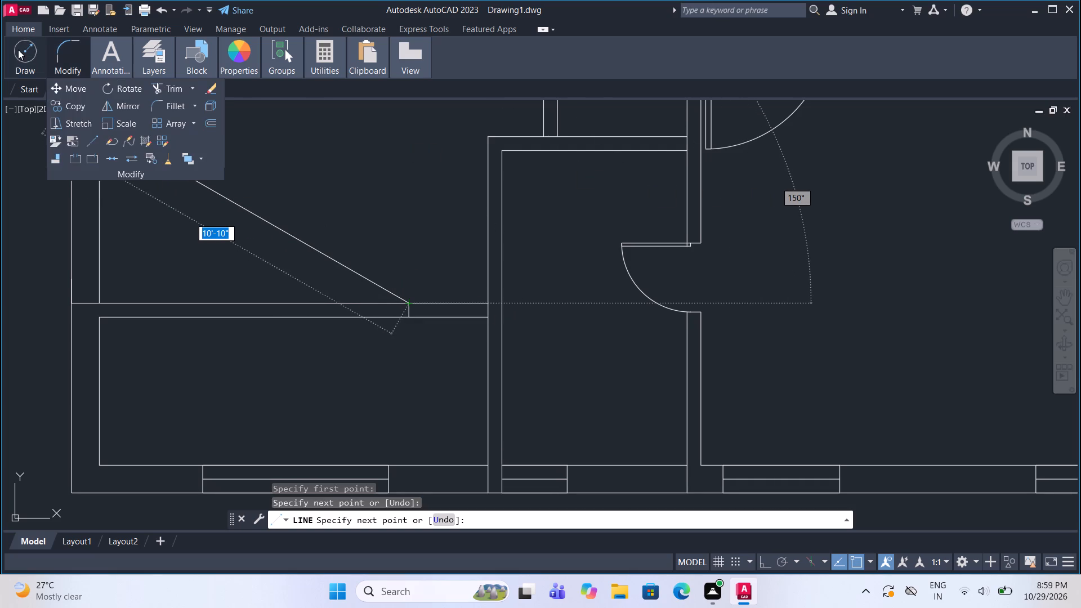
click(18, 50)
click(17, 92)
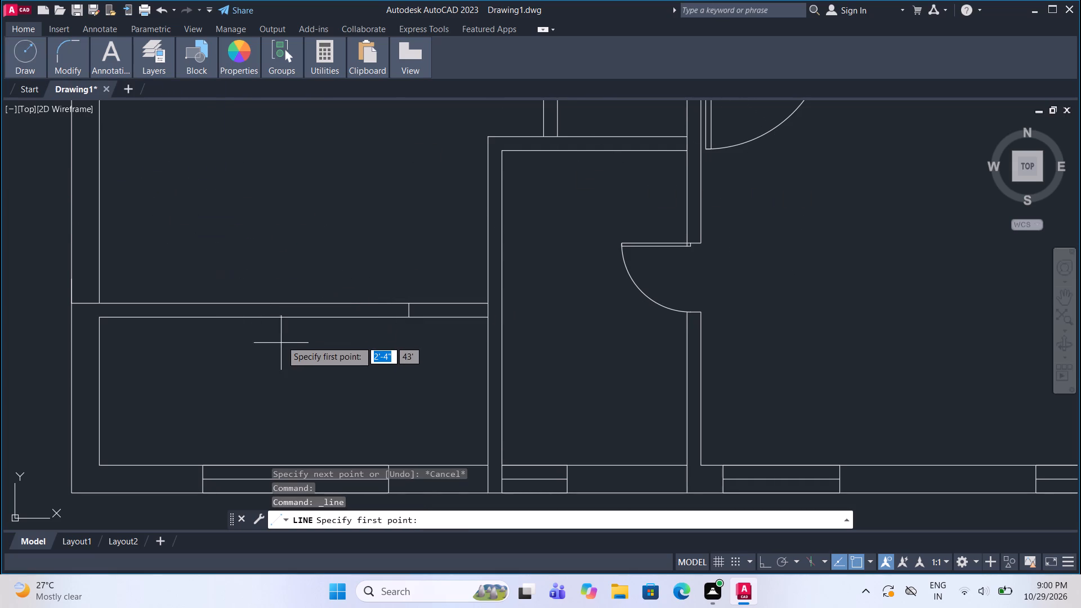
click(285, 319)
click(284, 302)
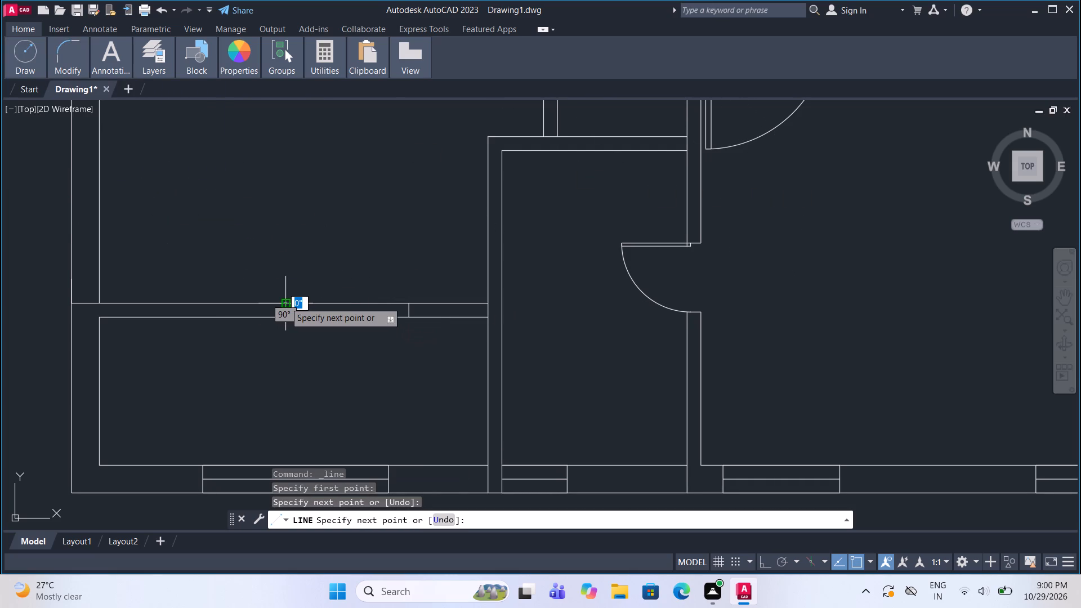
key(Escape)
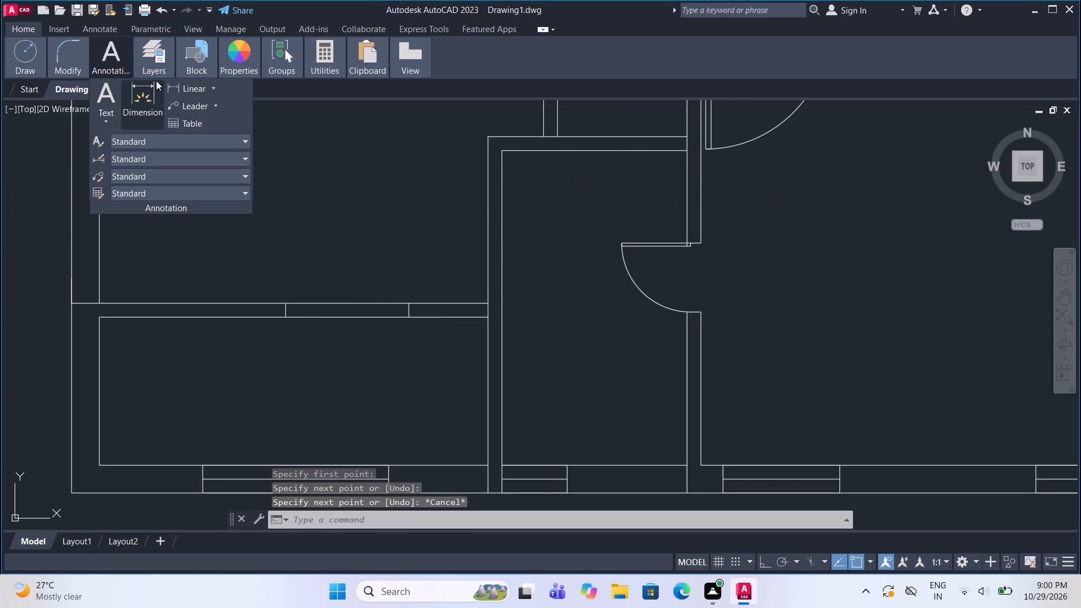
Trim both wall lines between the two jamb lines to open the passage between the lower-left large room and the narrow room.
click(68, 48)
click(176, 88)
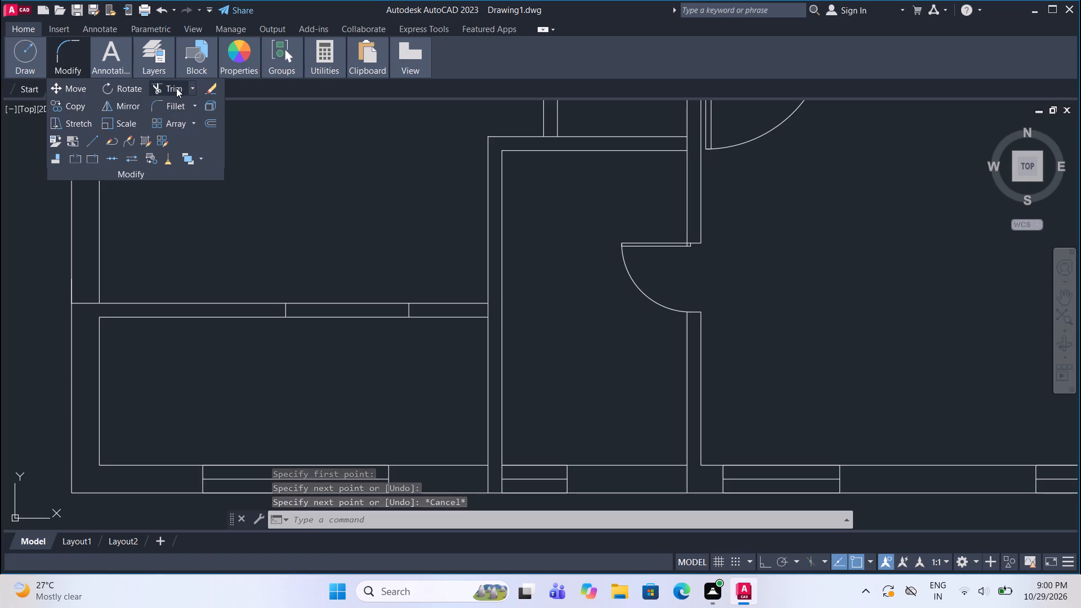
drag(329, 259, 352, 350)
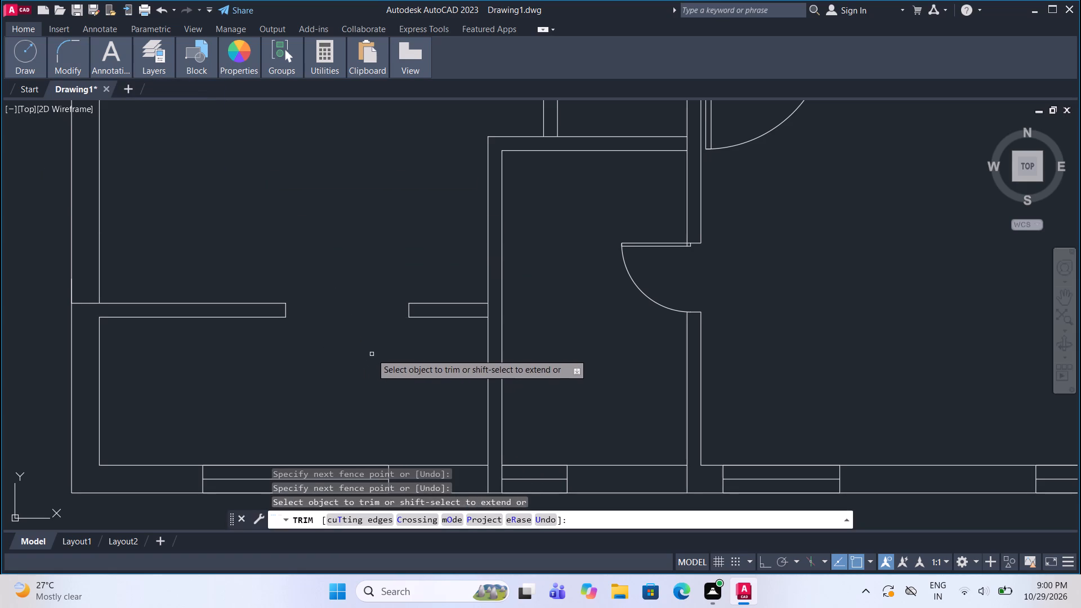
key(Escape)
key(space)
Draw a window rectangle across the full thickness of the remaining wall segment, left of the new opening.
middle_drag(300, 333, 317, 333)
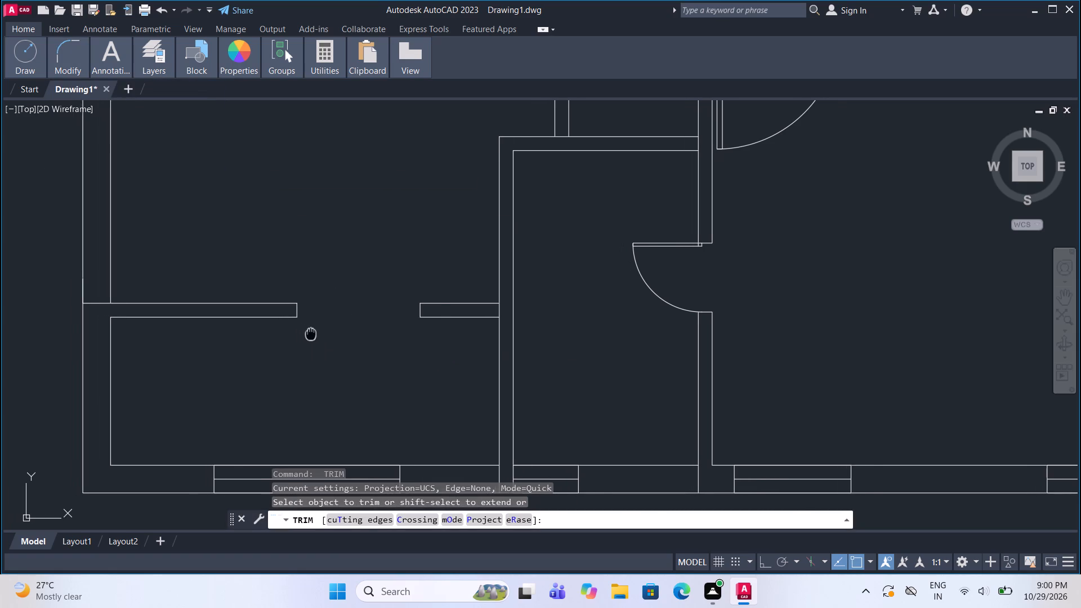
middle_drag(317, 333, 334, 333)
click(20, 44)
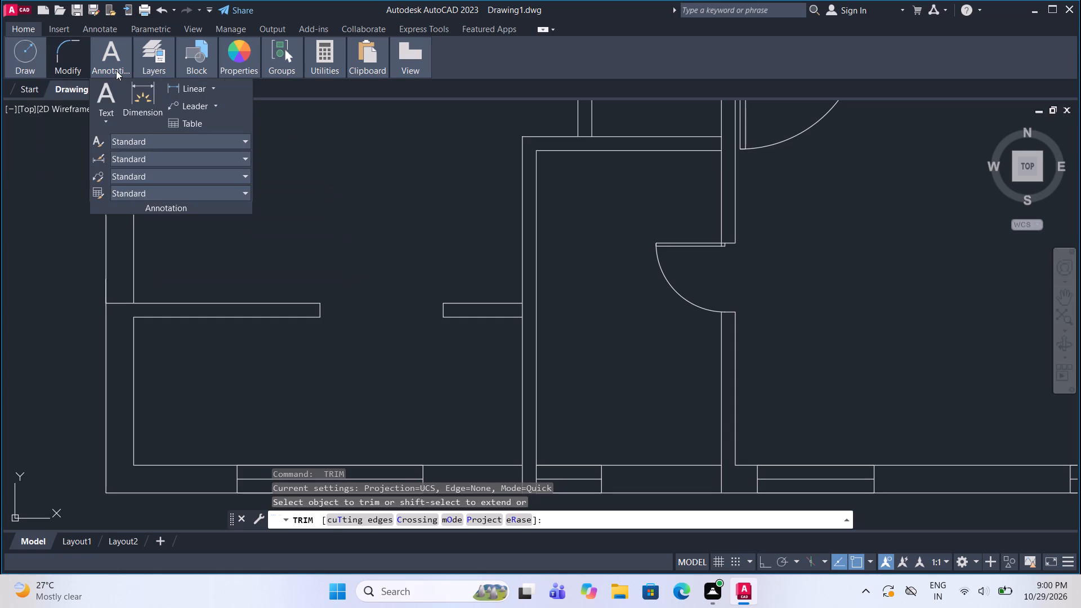
click(23, 56)
click(135, 86)
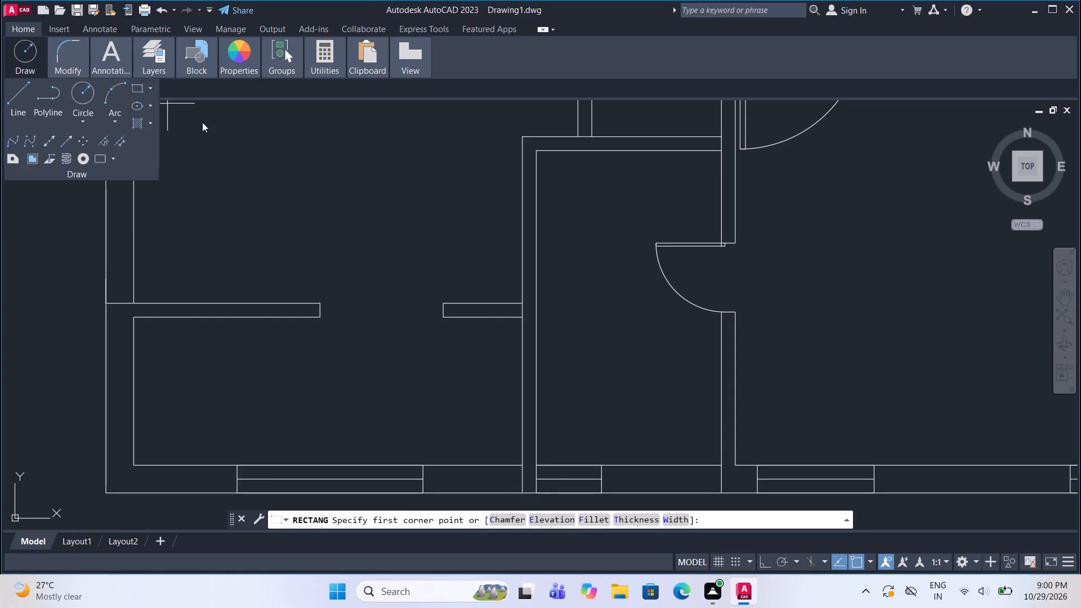
click(167, 303)
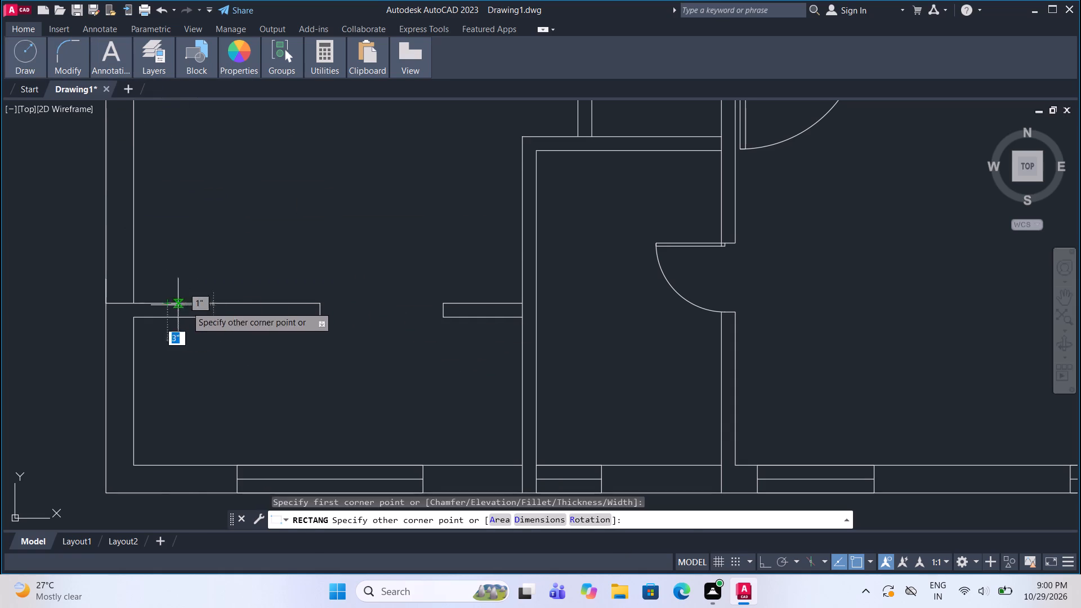
click(287, 316)
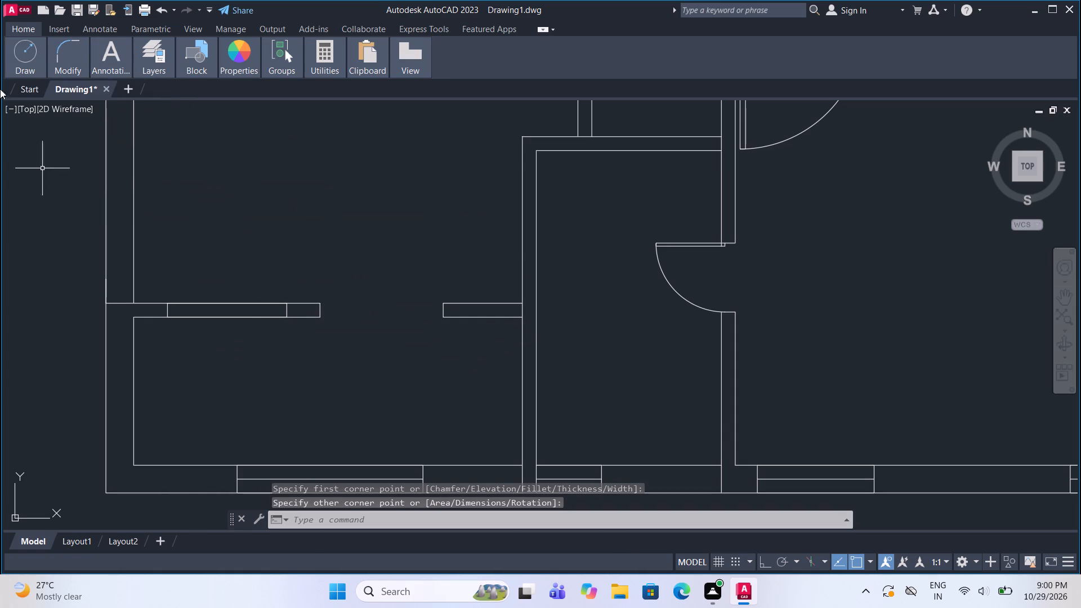
Draw a lengthwise centre line in the new partition-wall window between the midpoints of its short ends.
click(21, 53)
click(20, 100)
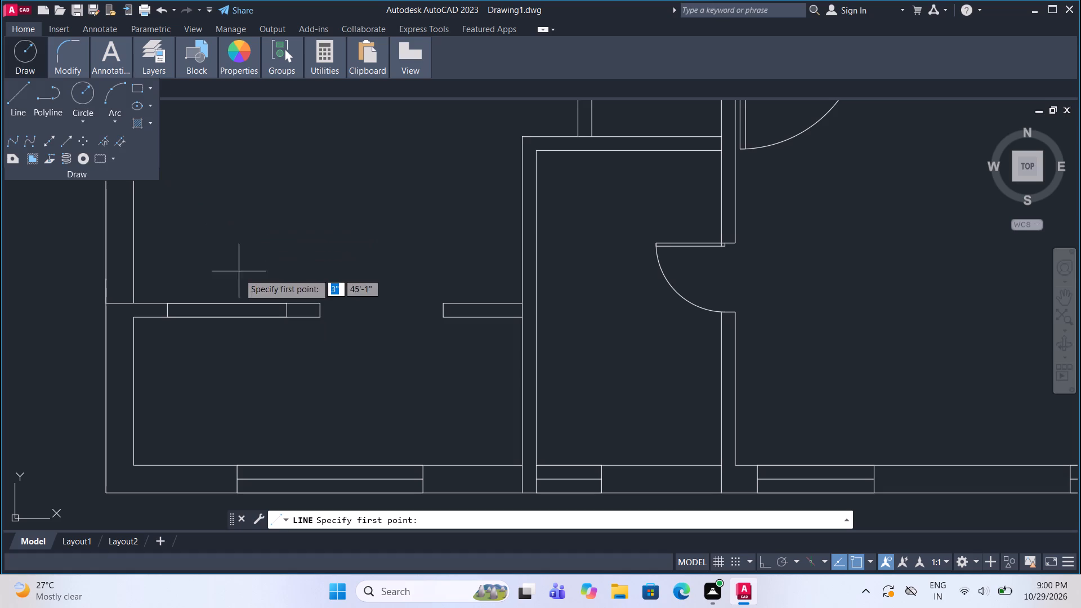
click(169, 311)
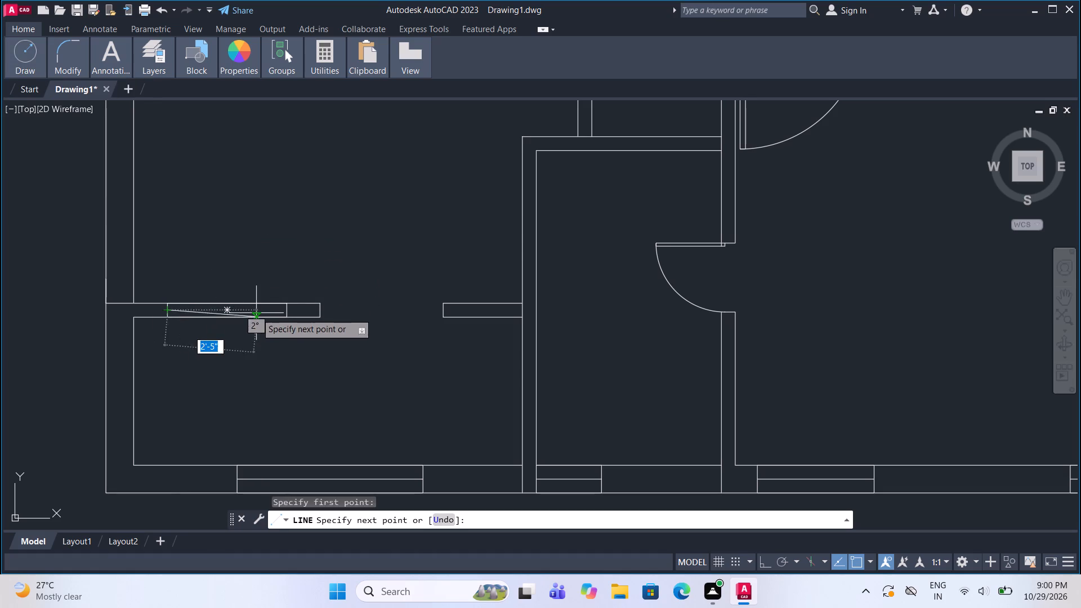
double_click(291, 308)
key(Escape)
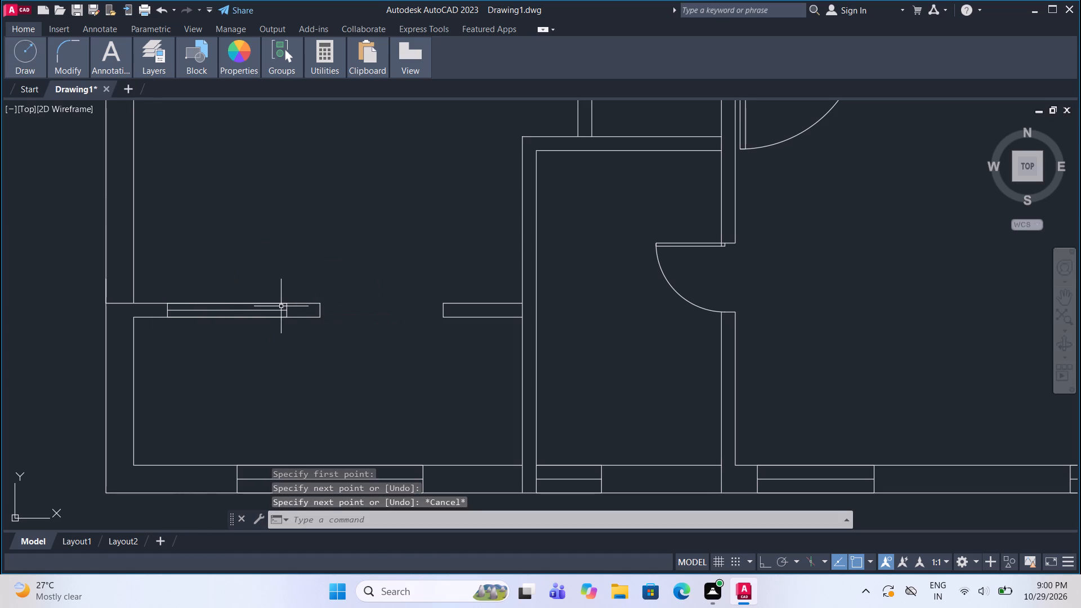
Draw a window rectangle about 7'-8" long in the left outer wall of the central hall, spanning the wall's full thickness.
scroll(280, 311, down, 4)
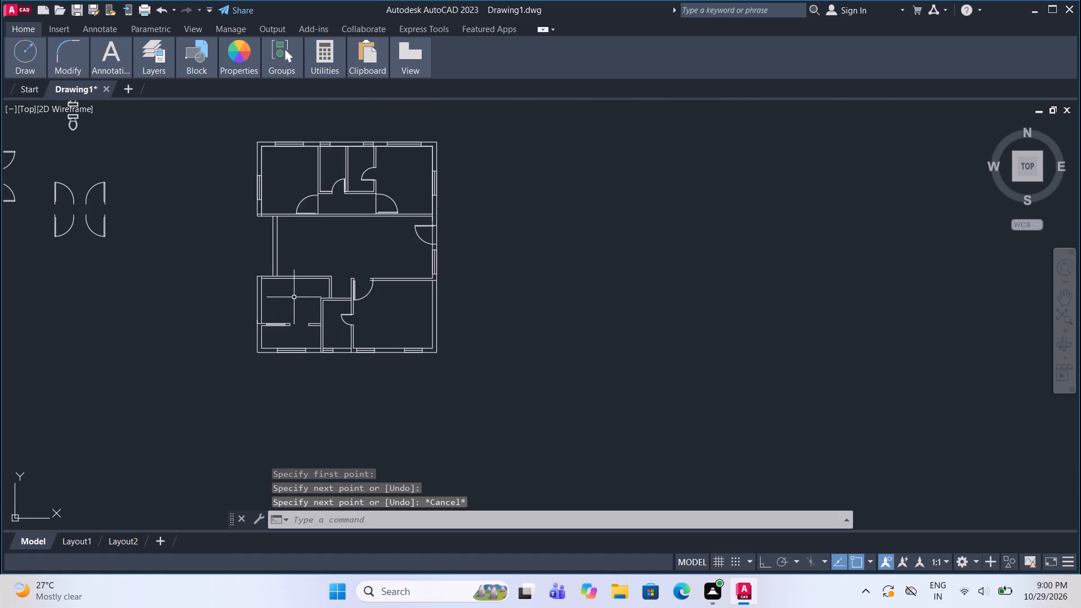
middle_drag(296, 299, 303, 312)
scroll(294, 229, up, 3)
middle_drag(266, 296, 265, 269)
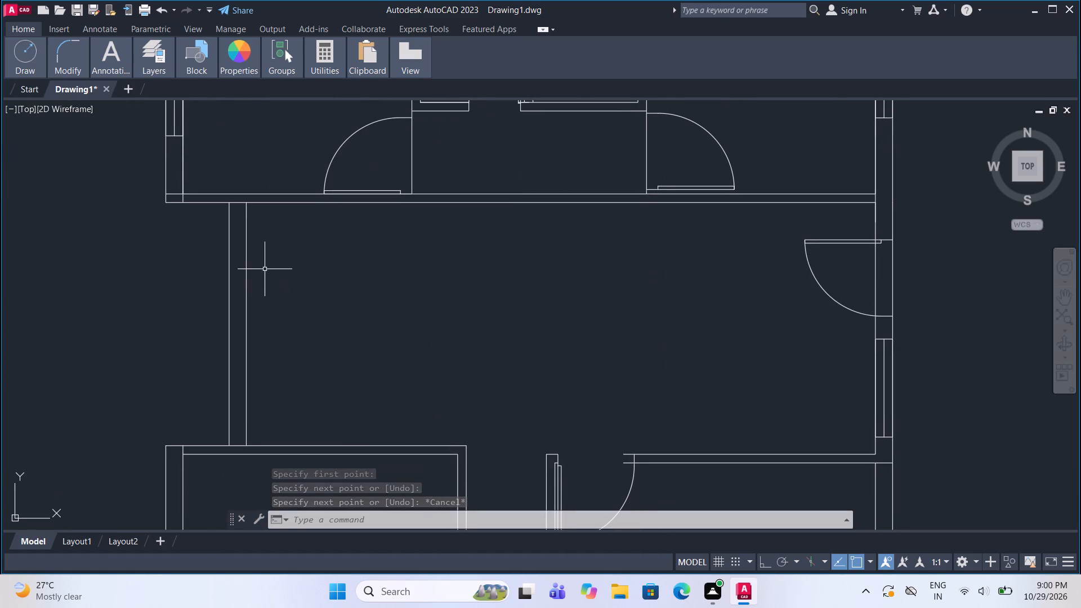
click(26, 47)
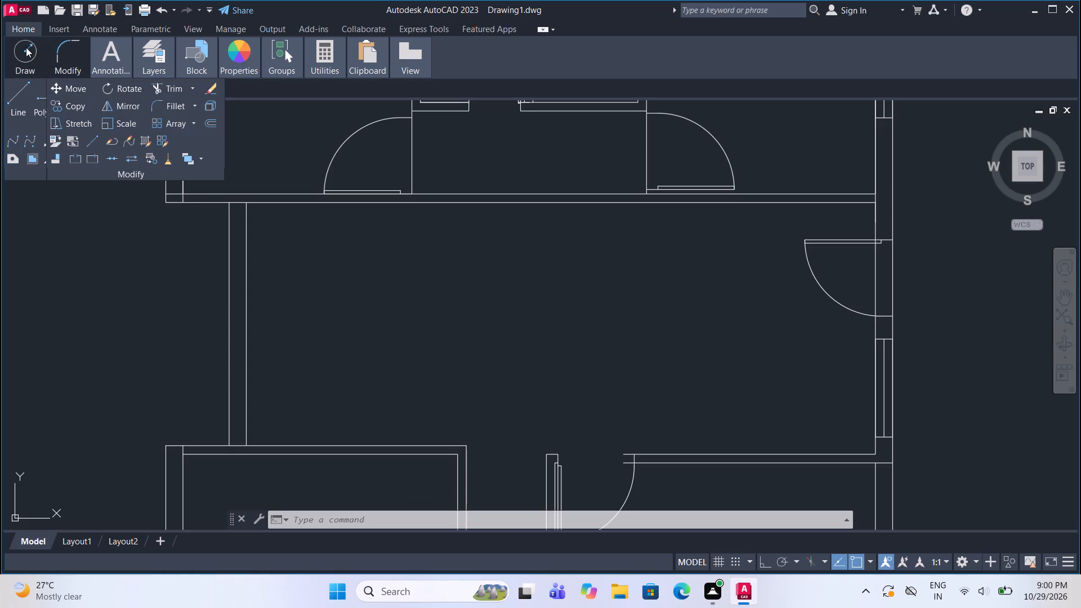
click(138, 86)
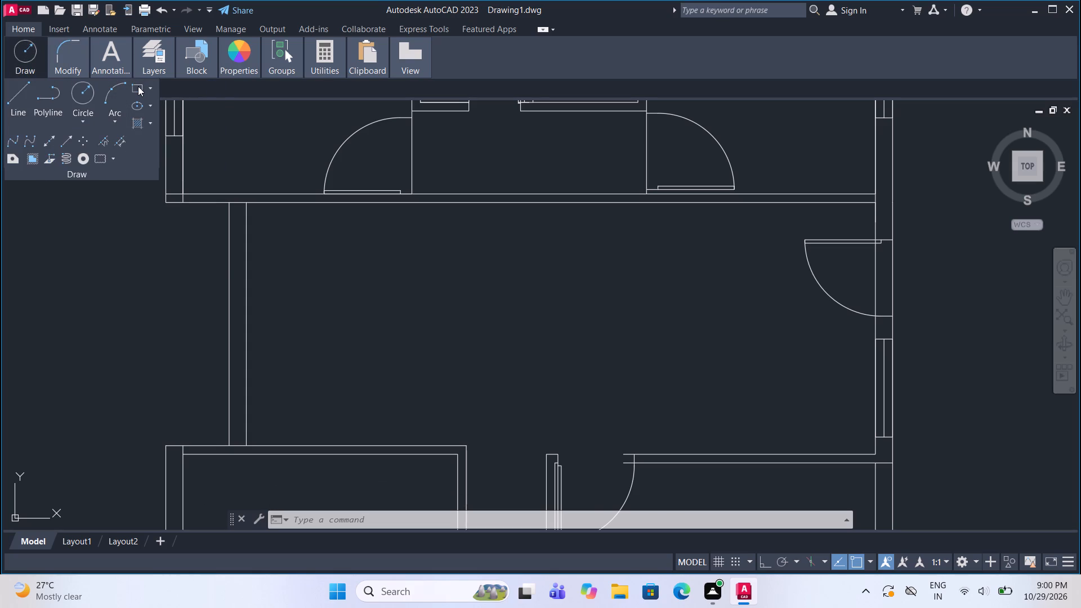
click(243, 413)
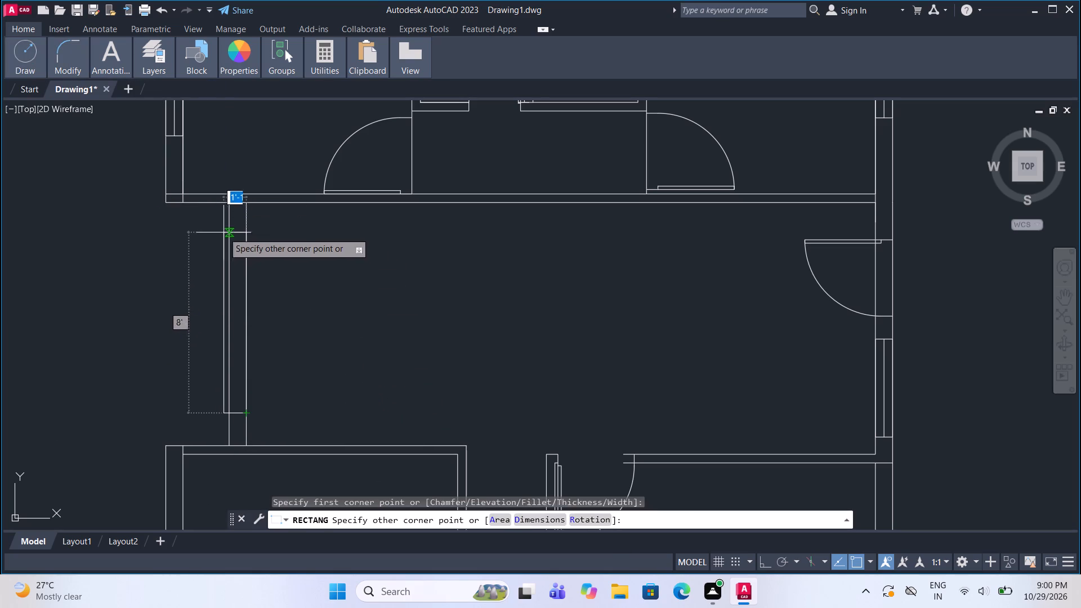
click(229, 238)
Draw a lengthwise centre line in the hall's left-wall window between the midpoints of its short ends.
click(28, 56)
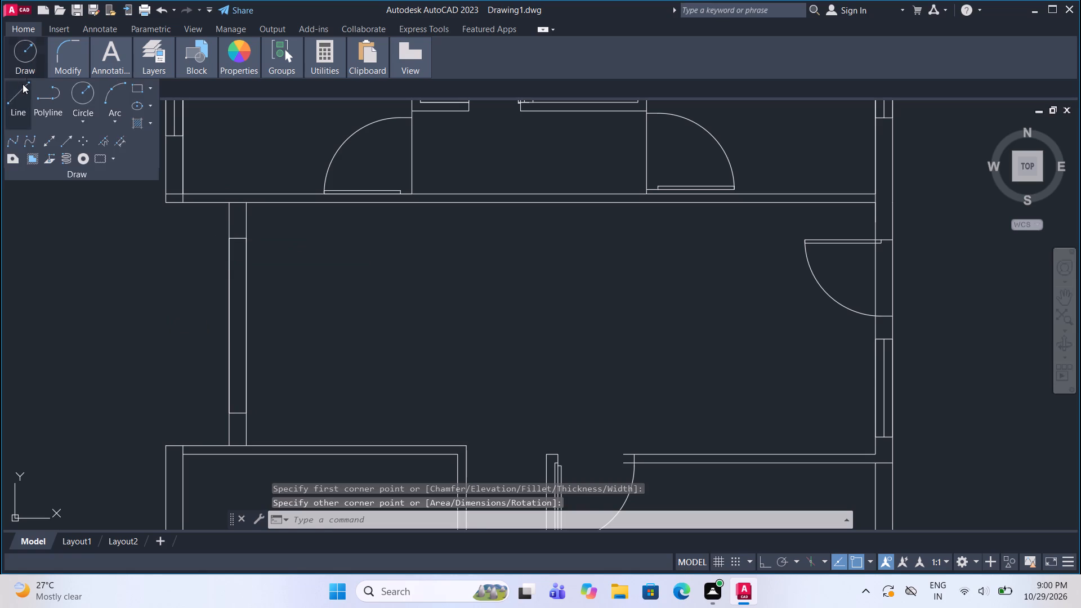
click(17, 95)
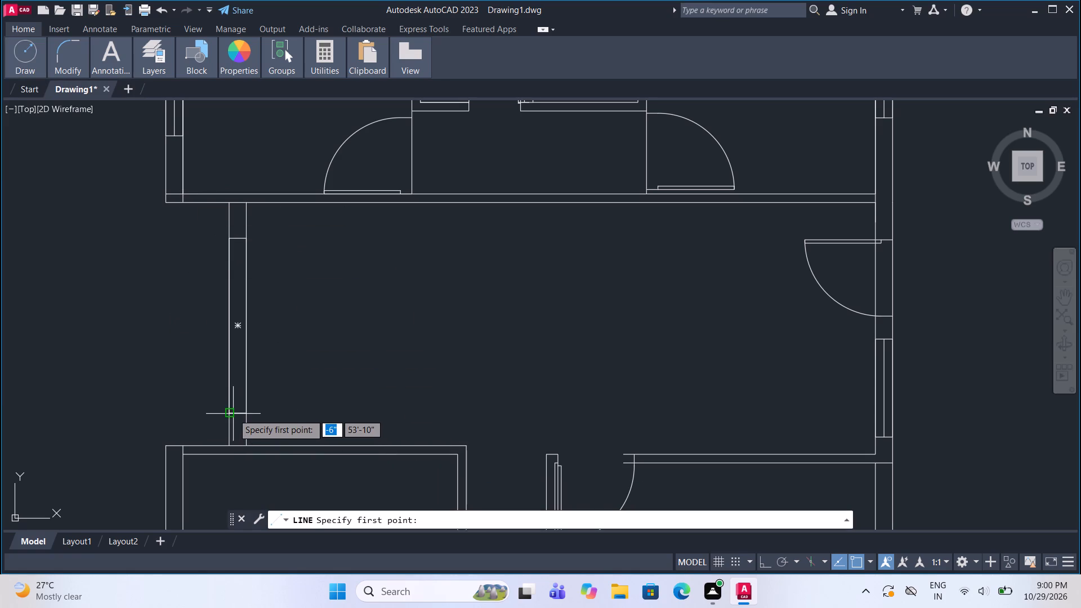
double_click(236, 415)
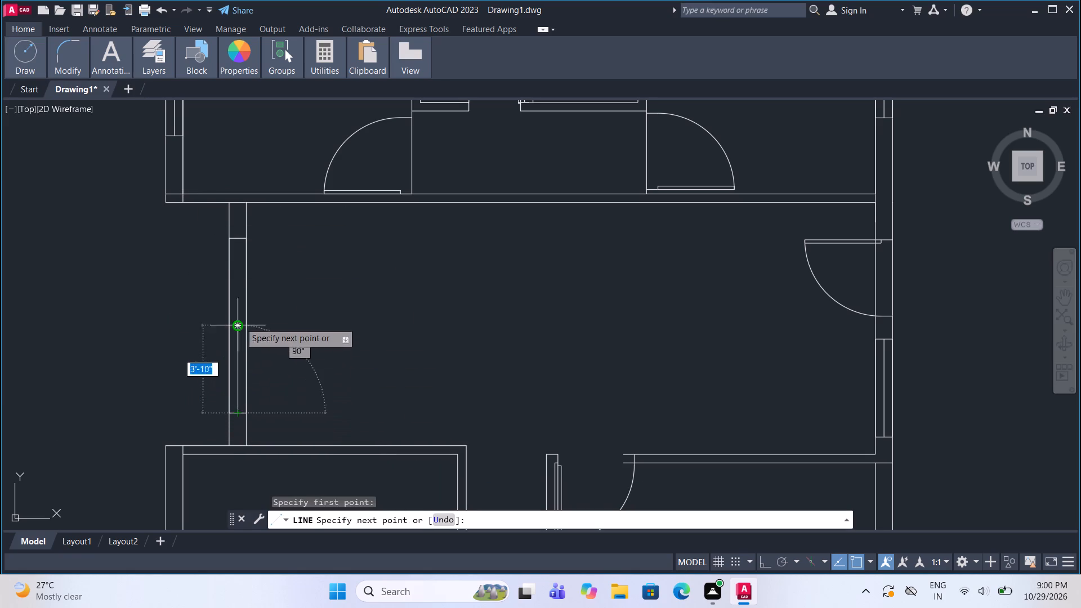
click(236, 242)
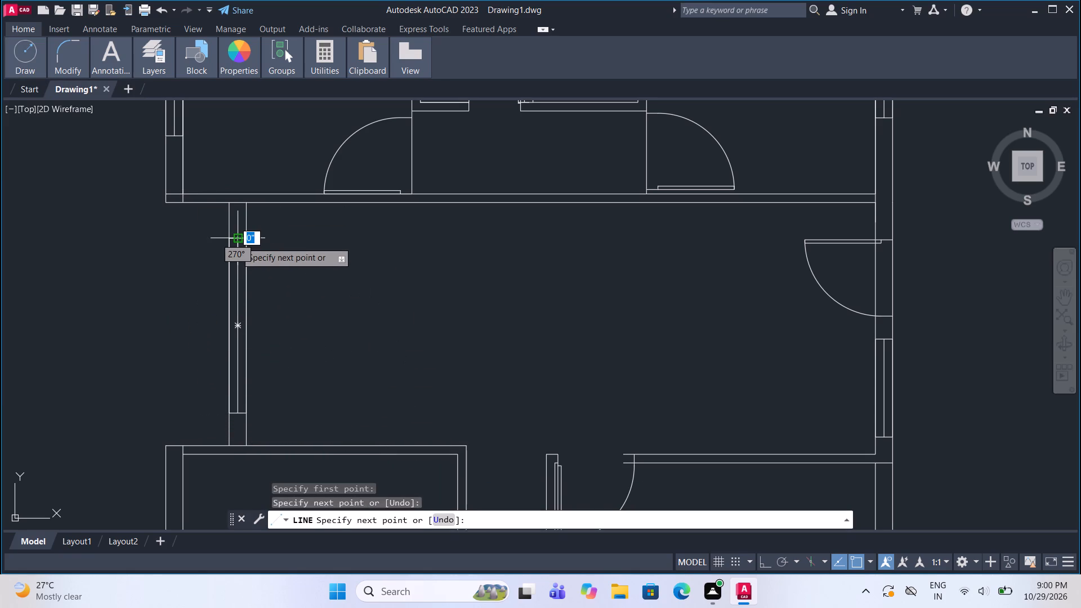
key(Escape)
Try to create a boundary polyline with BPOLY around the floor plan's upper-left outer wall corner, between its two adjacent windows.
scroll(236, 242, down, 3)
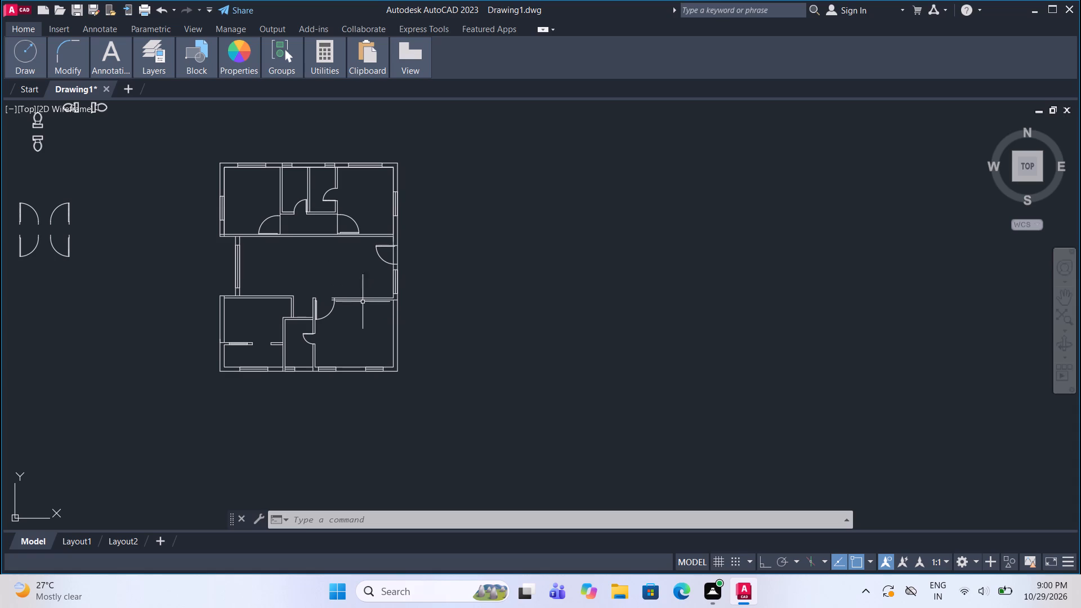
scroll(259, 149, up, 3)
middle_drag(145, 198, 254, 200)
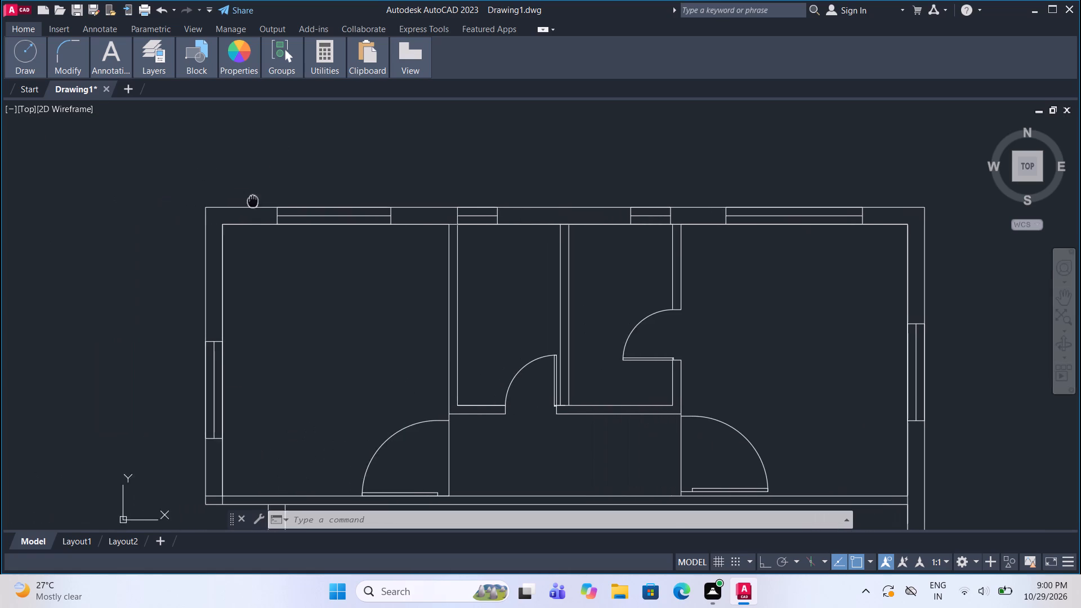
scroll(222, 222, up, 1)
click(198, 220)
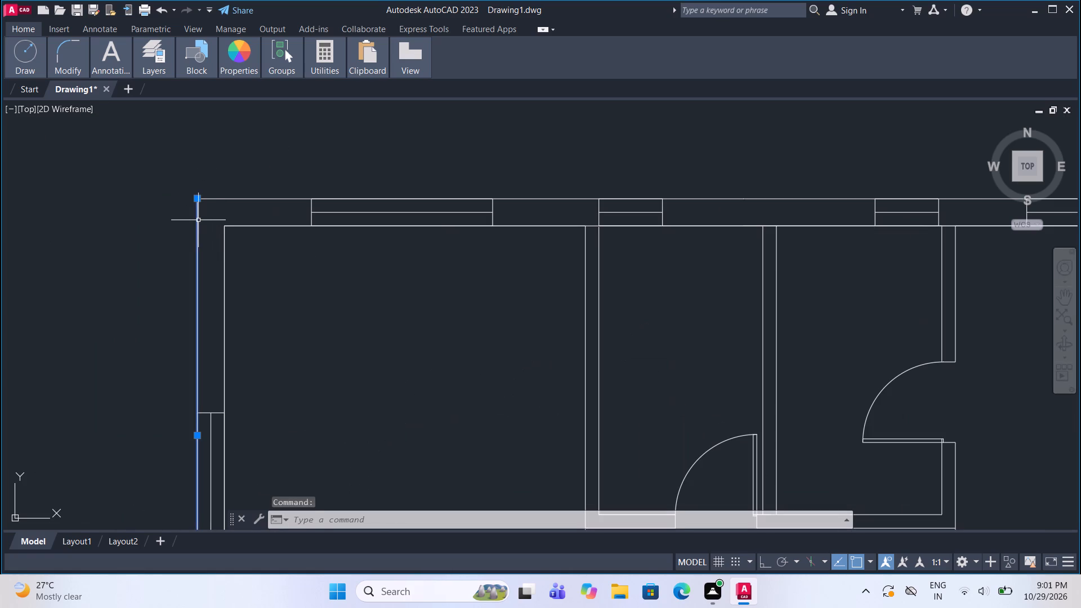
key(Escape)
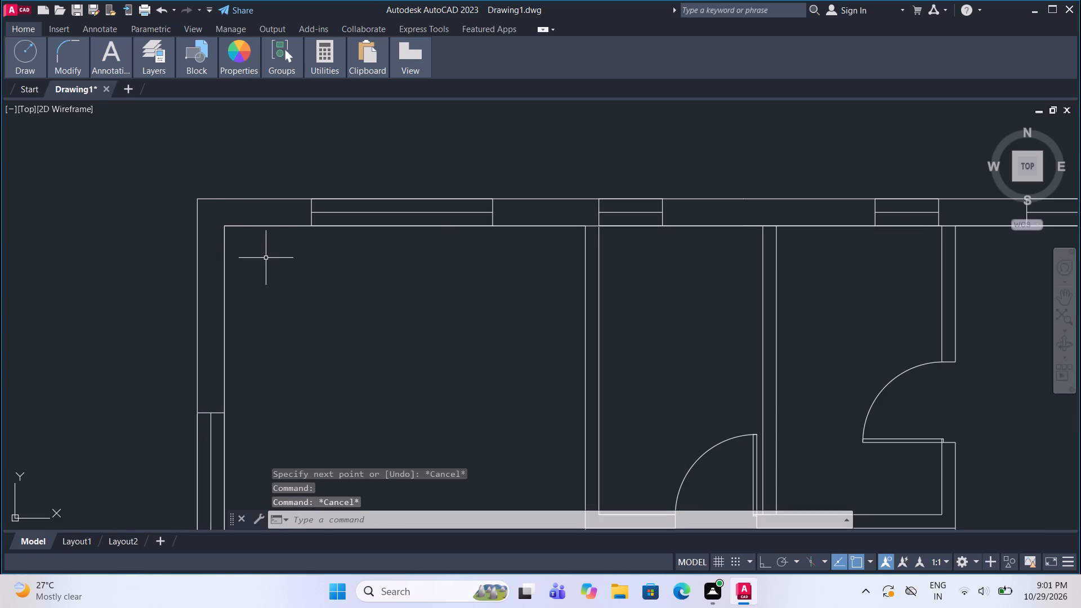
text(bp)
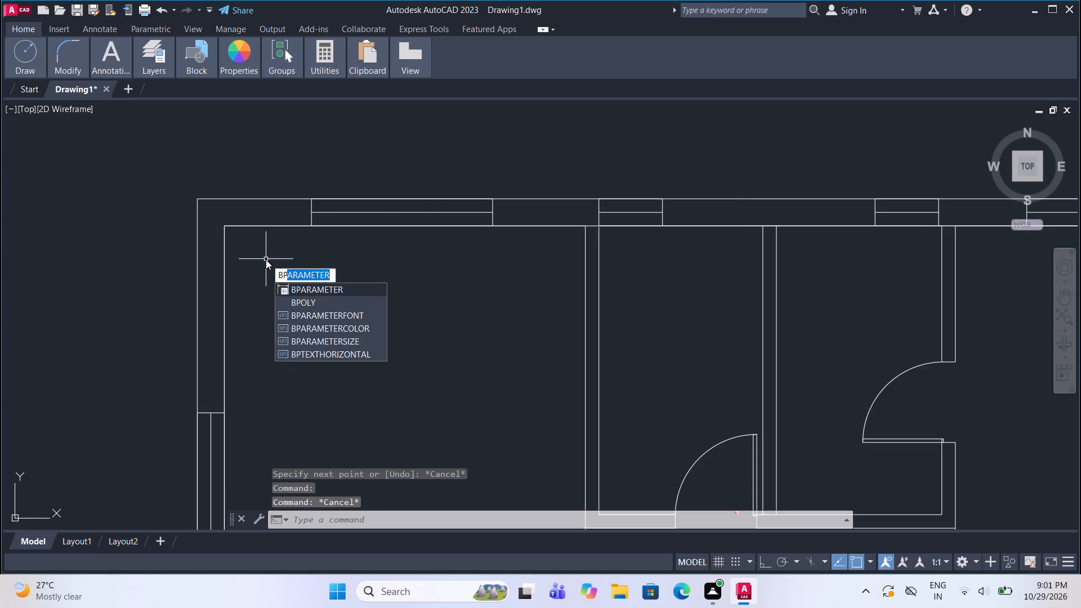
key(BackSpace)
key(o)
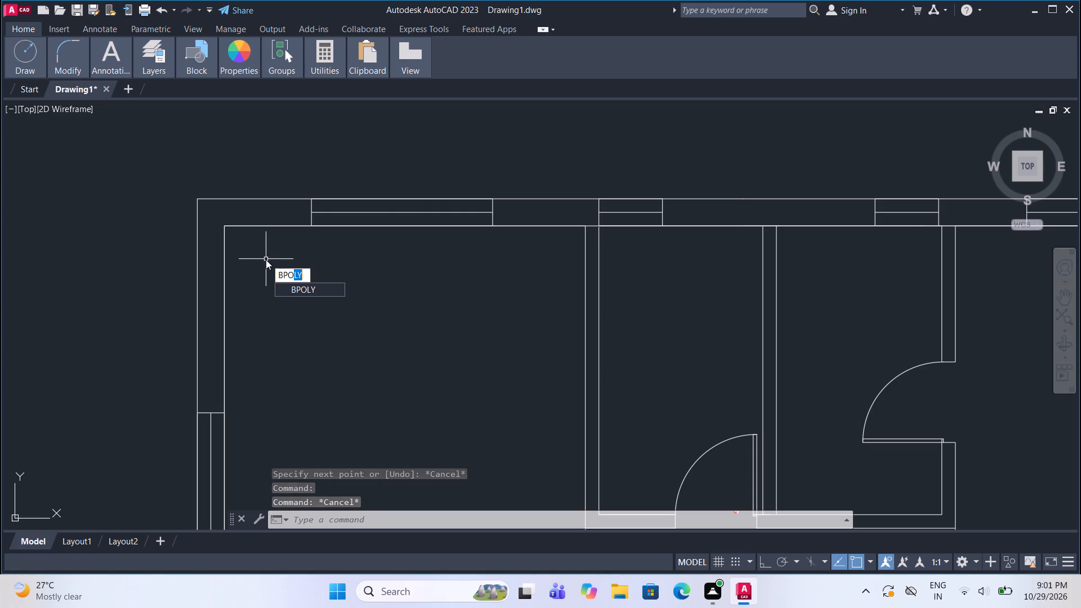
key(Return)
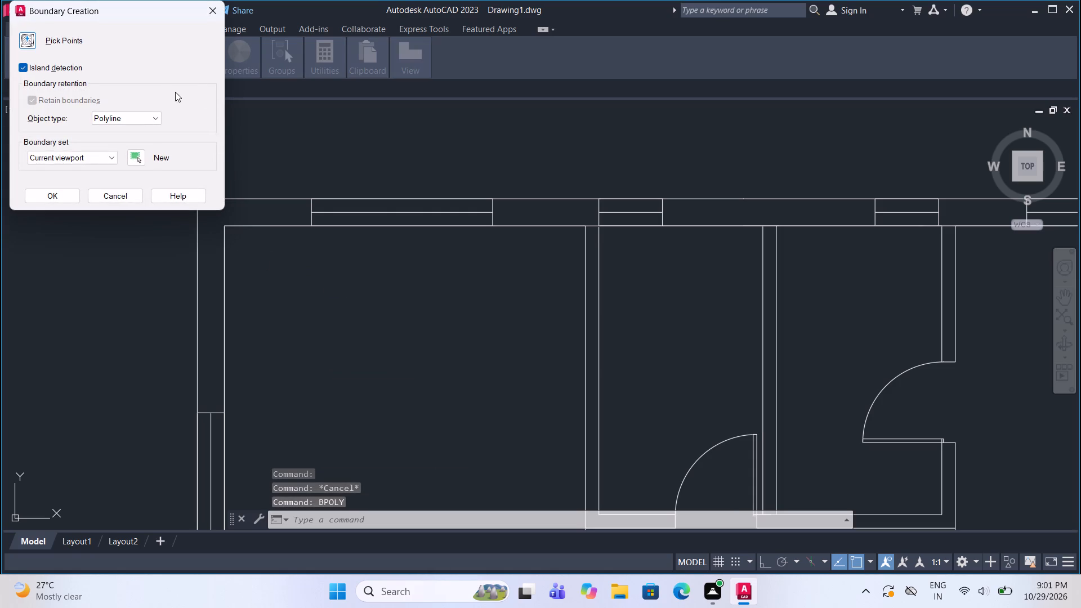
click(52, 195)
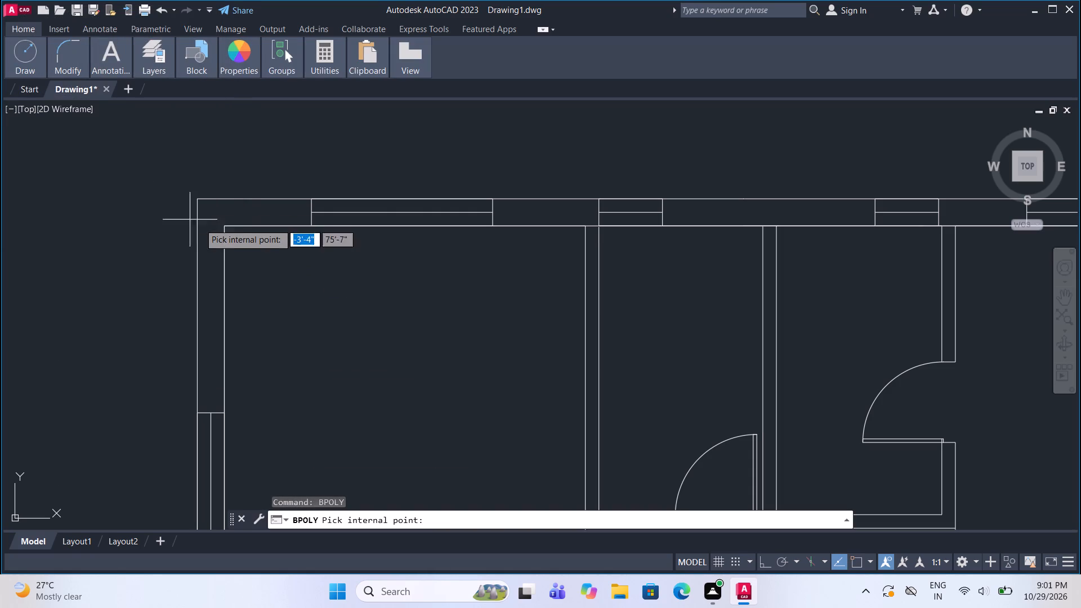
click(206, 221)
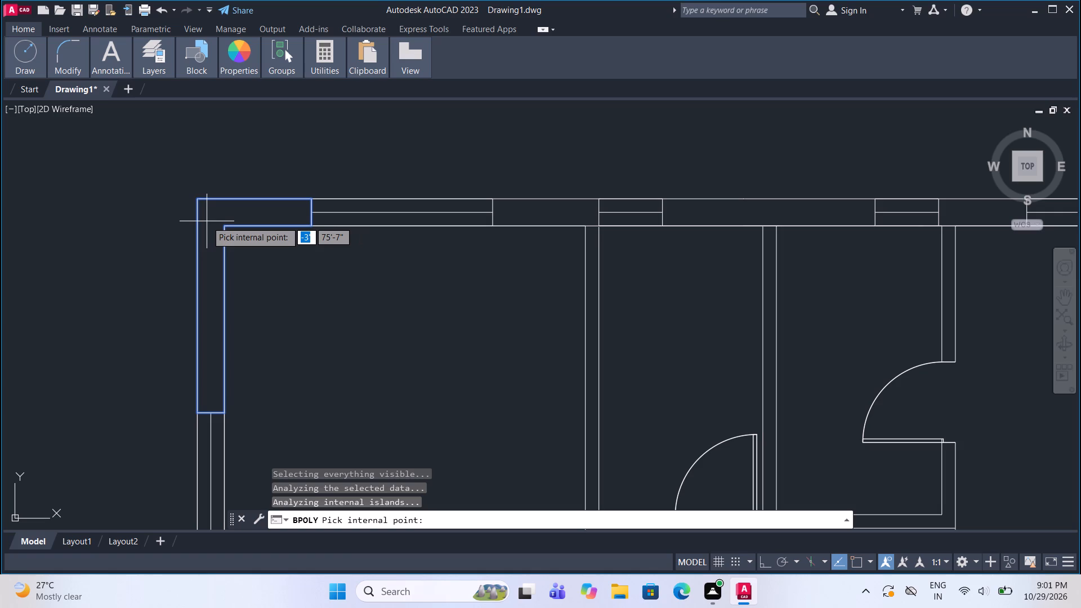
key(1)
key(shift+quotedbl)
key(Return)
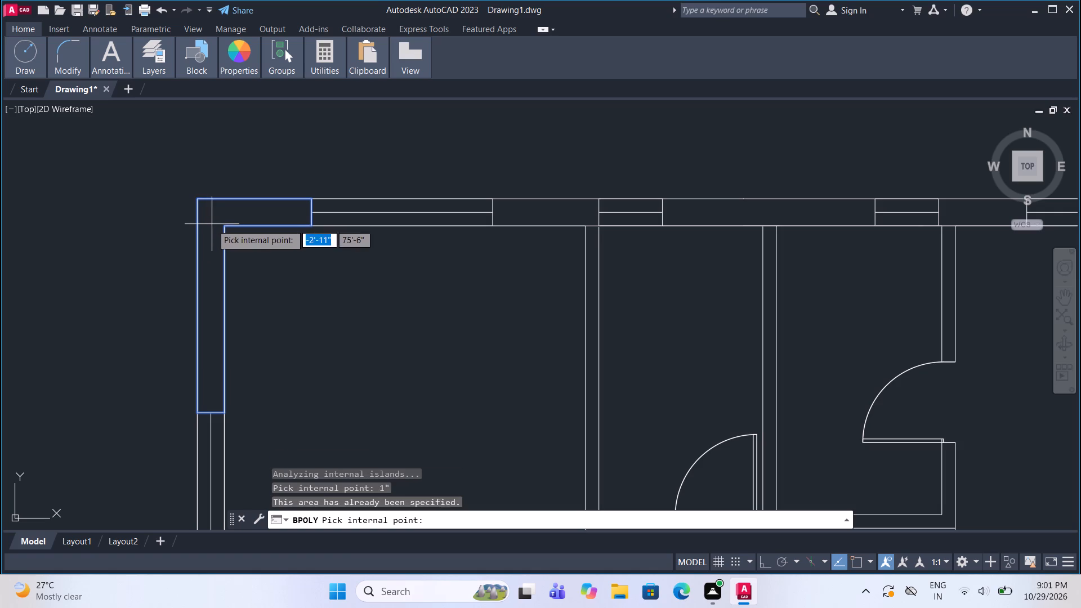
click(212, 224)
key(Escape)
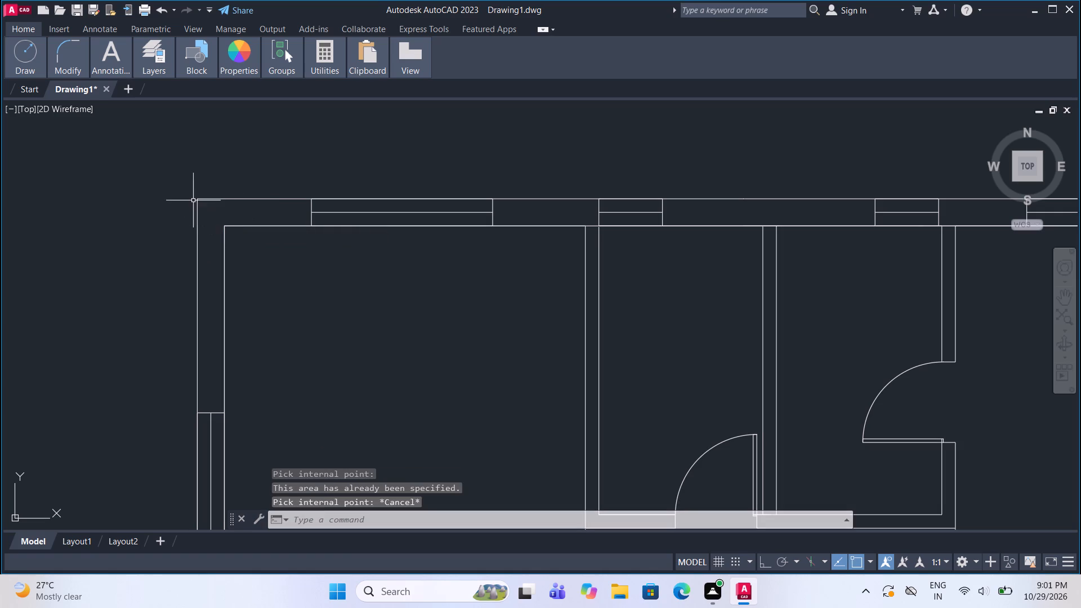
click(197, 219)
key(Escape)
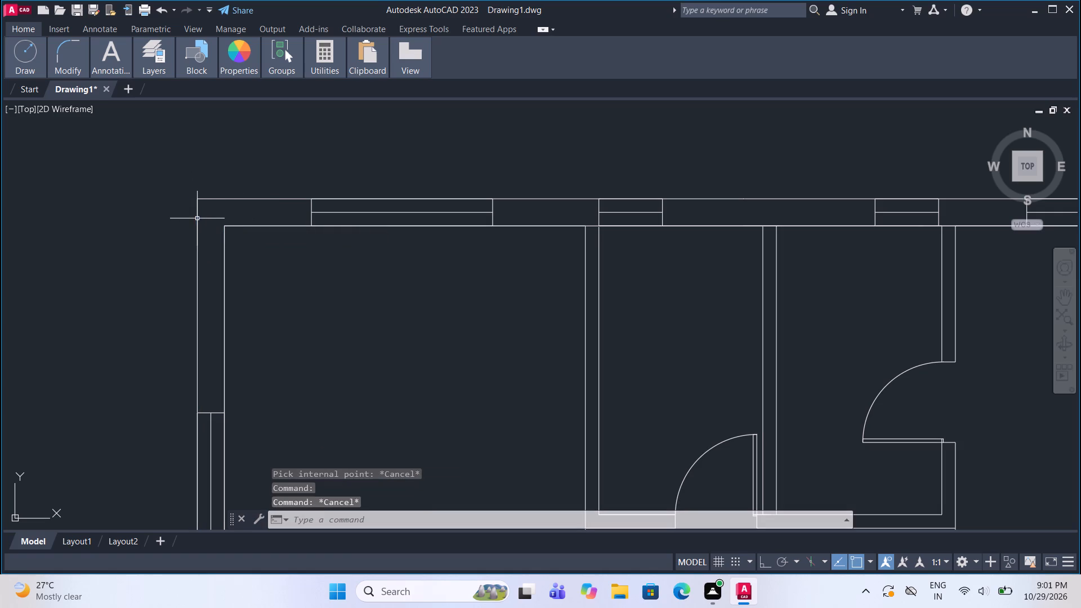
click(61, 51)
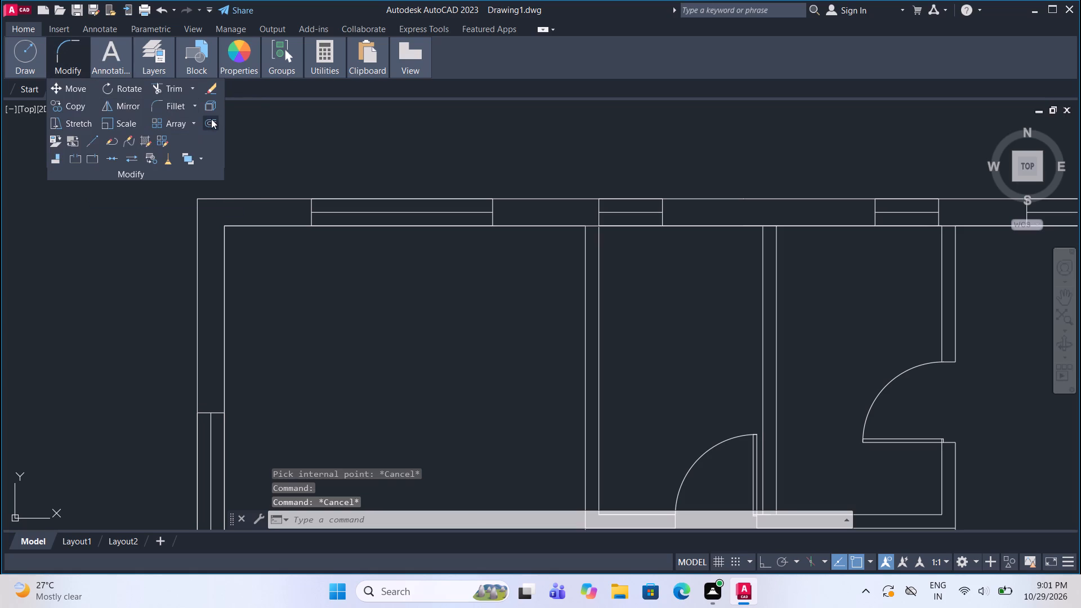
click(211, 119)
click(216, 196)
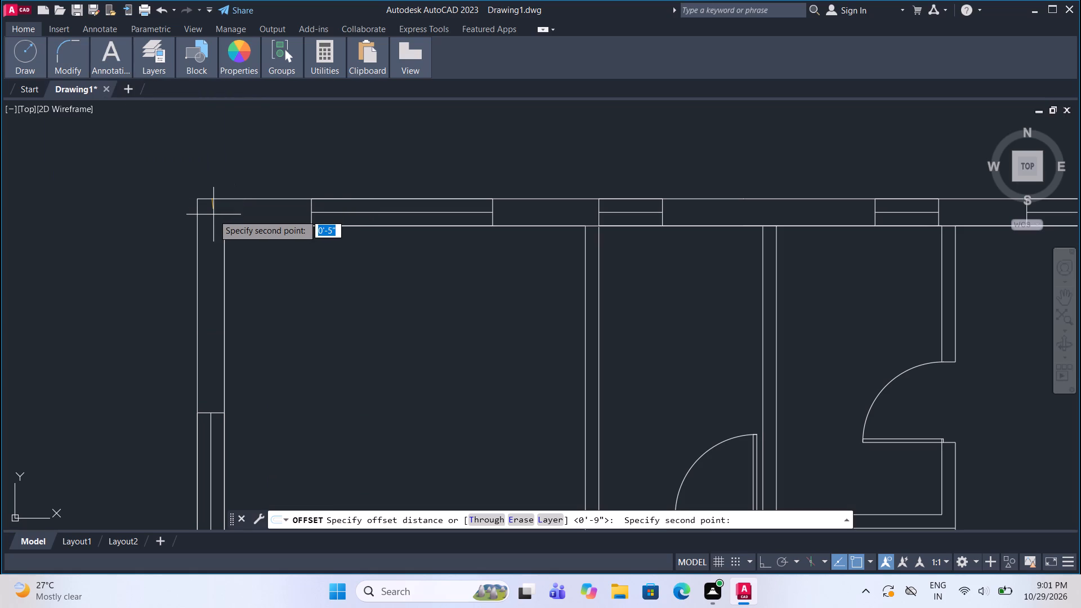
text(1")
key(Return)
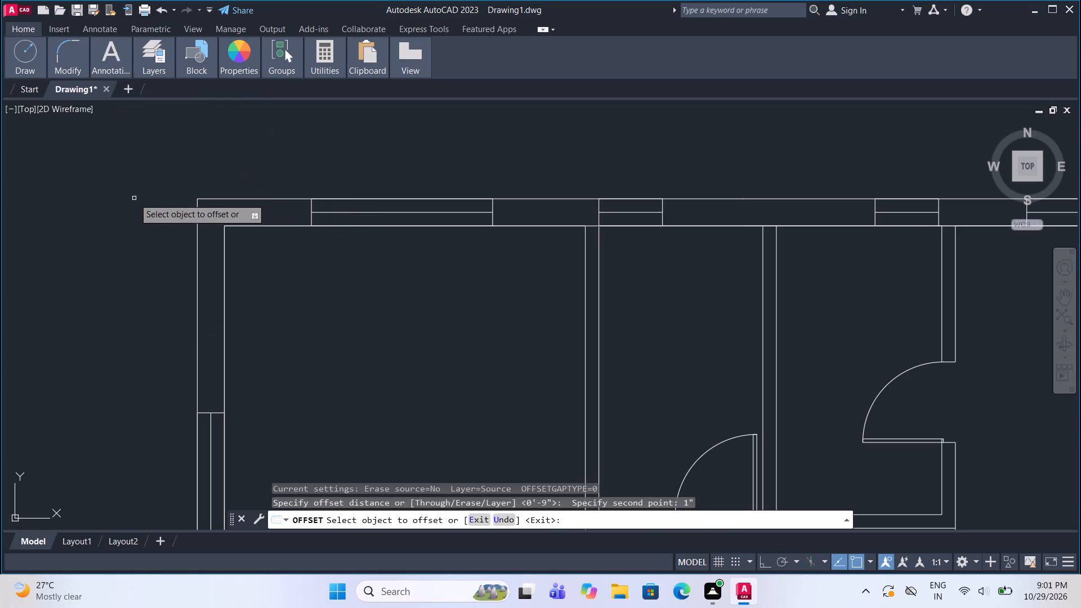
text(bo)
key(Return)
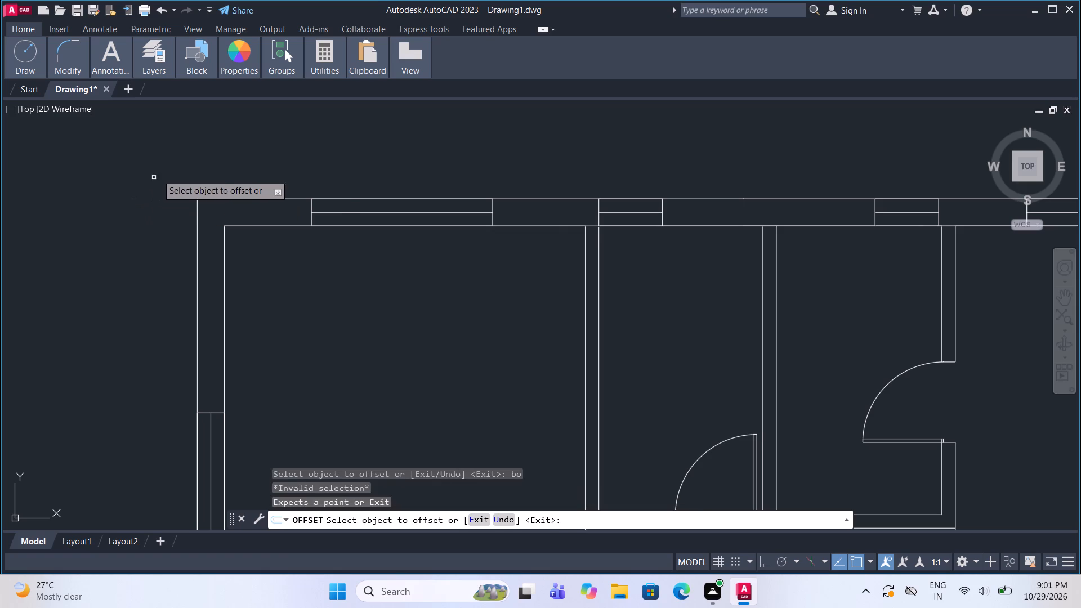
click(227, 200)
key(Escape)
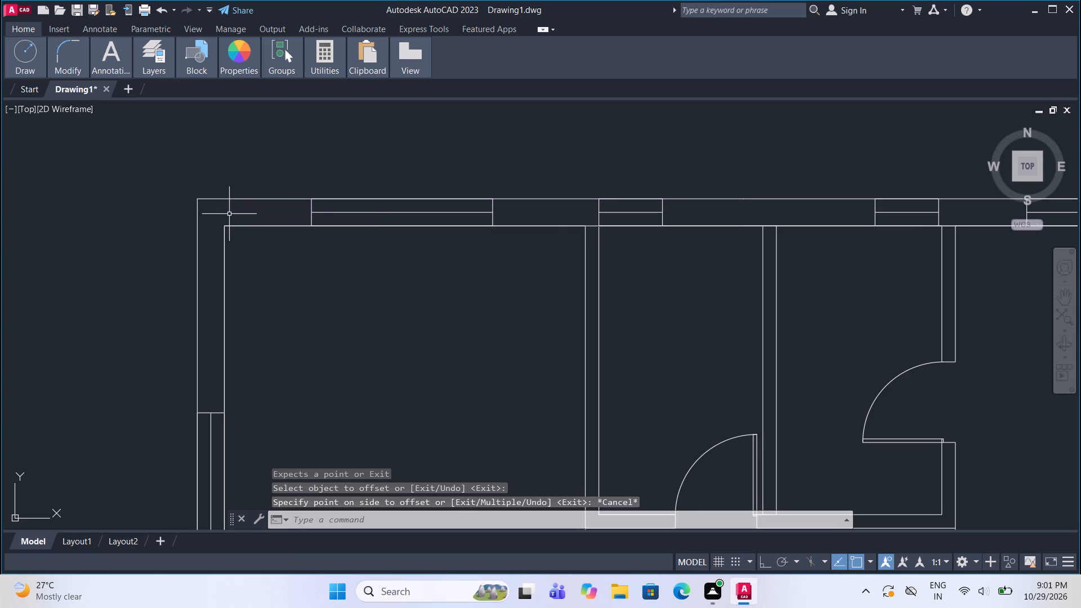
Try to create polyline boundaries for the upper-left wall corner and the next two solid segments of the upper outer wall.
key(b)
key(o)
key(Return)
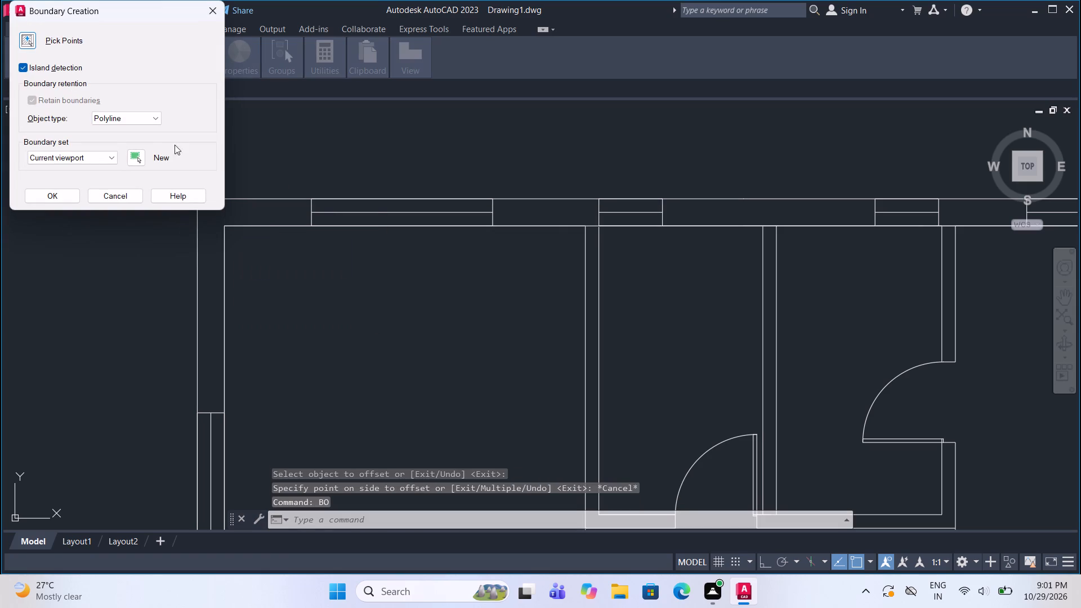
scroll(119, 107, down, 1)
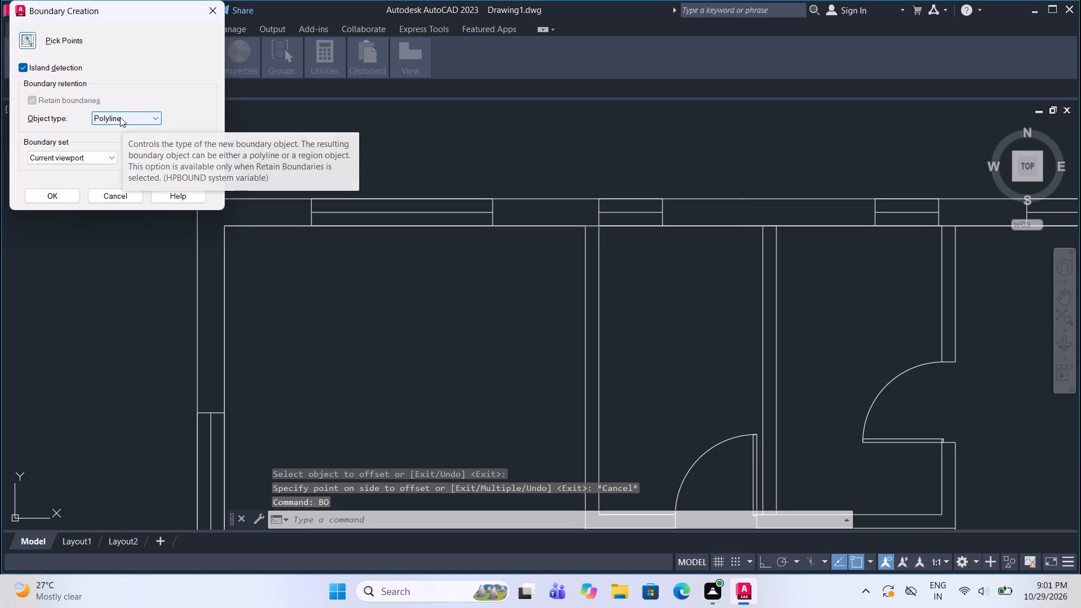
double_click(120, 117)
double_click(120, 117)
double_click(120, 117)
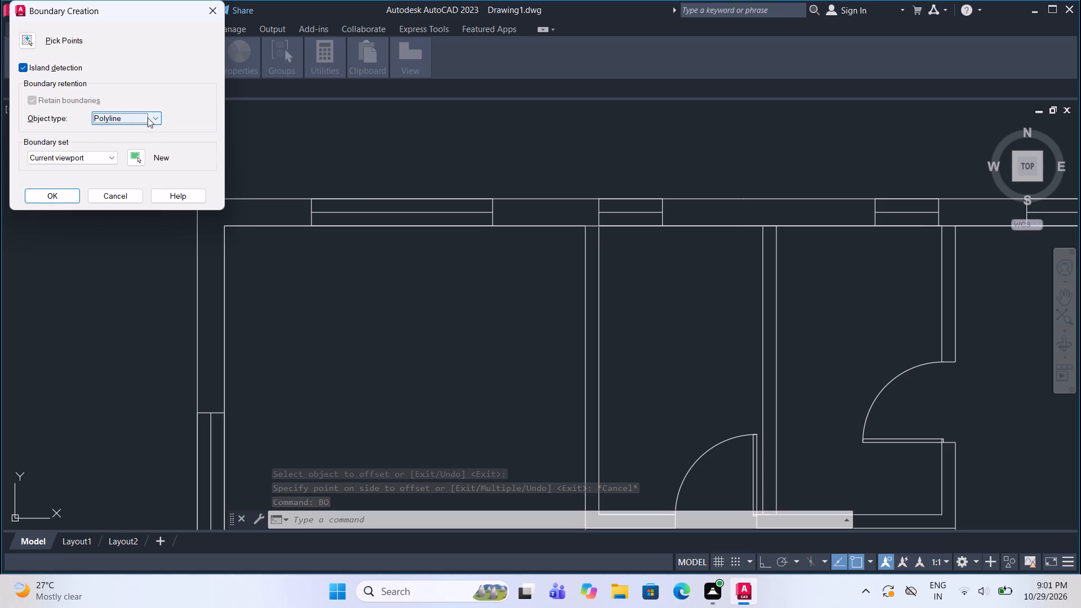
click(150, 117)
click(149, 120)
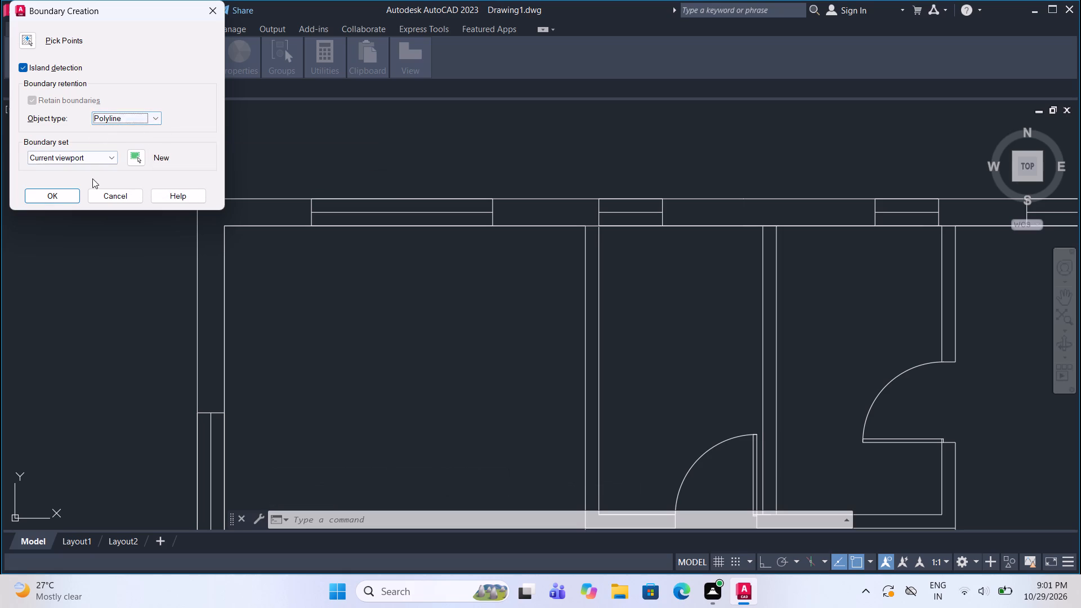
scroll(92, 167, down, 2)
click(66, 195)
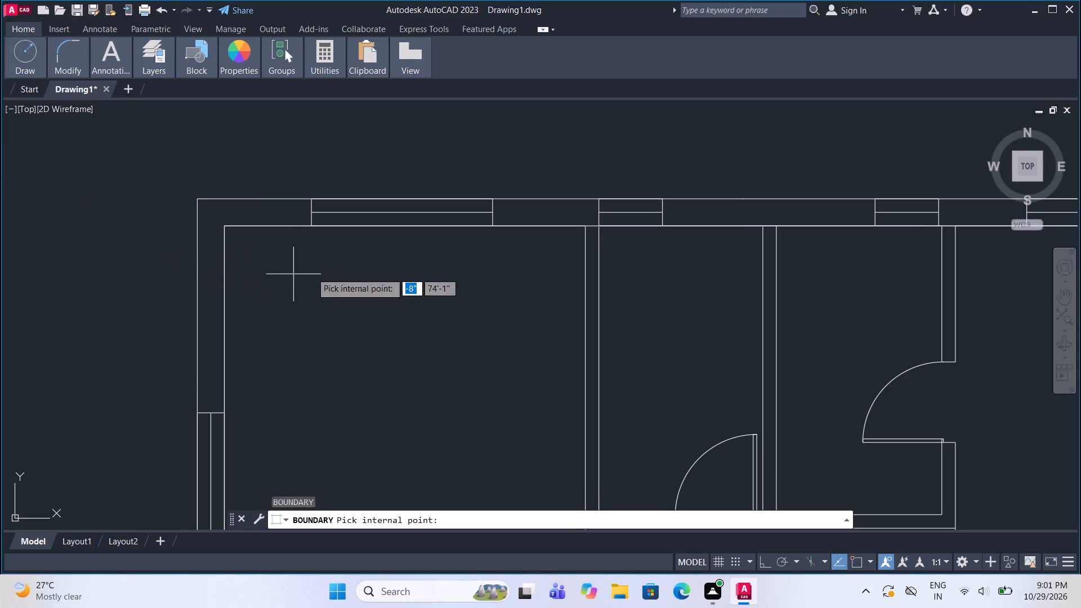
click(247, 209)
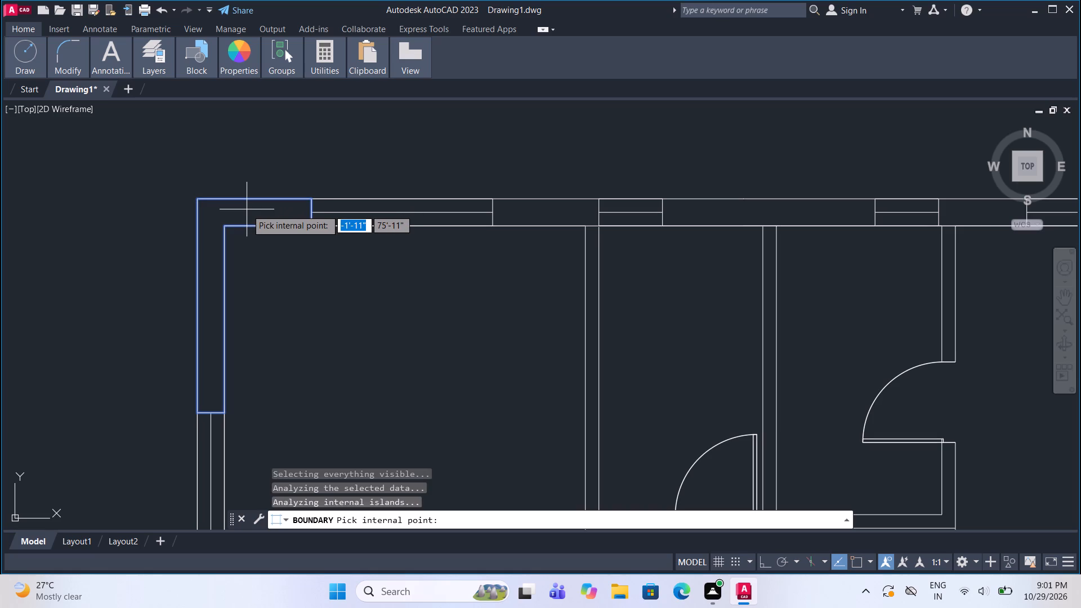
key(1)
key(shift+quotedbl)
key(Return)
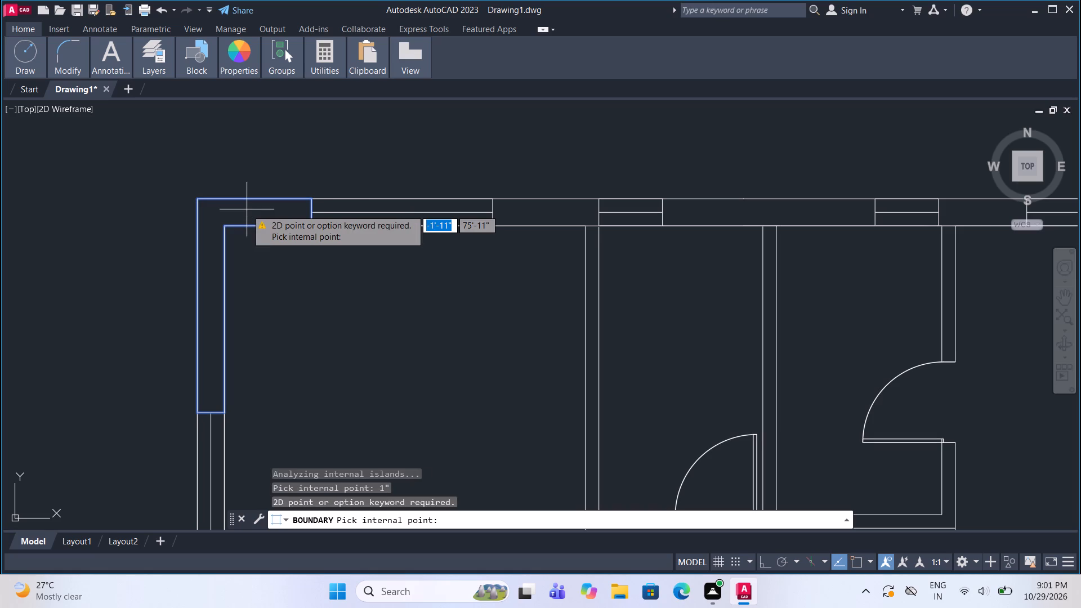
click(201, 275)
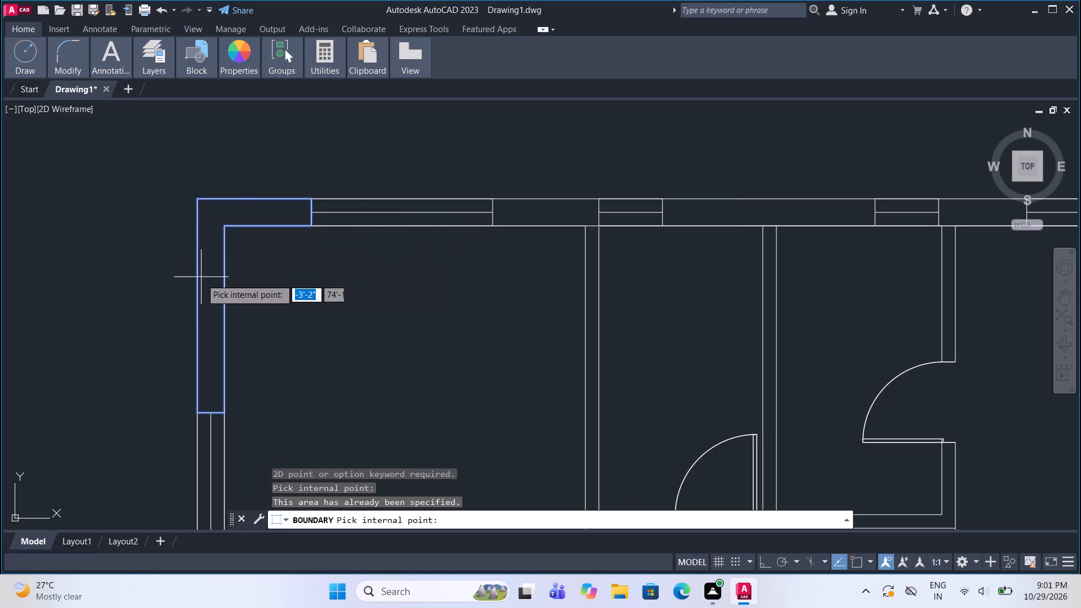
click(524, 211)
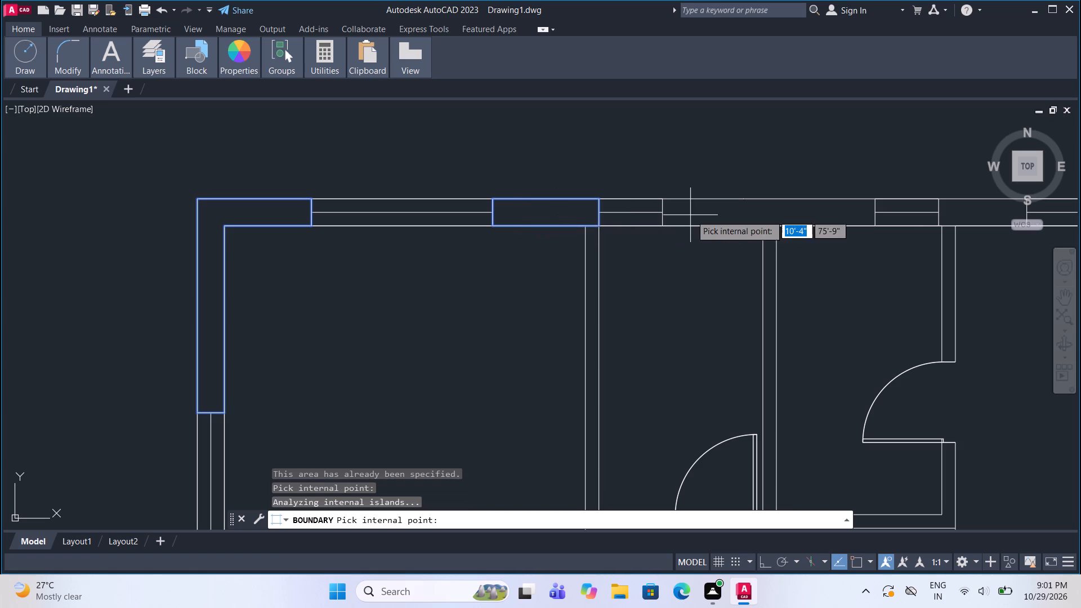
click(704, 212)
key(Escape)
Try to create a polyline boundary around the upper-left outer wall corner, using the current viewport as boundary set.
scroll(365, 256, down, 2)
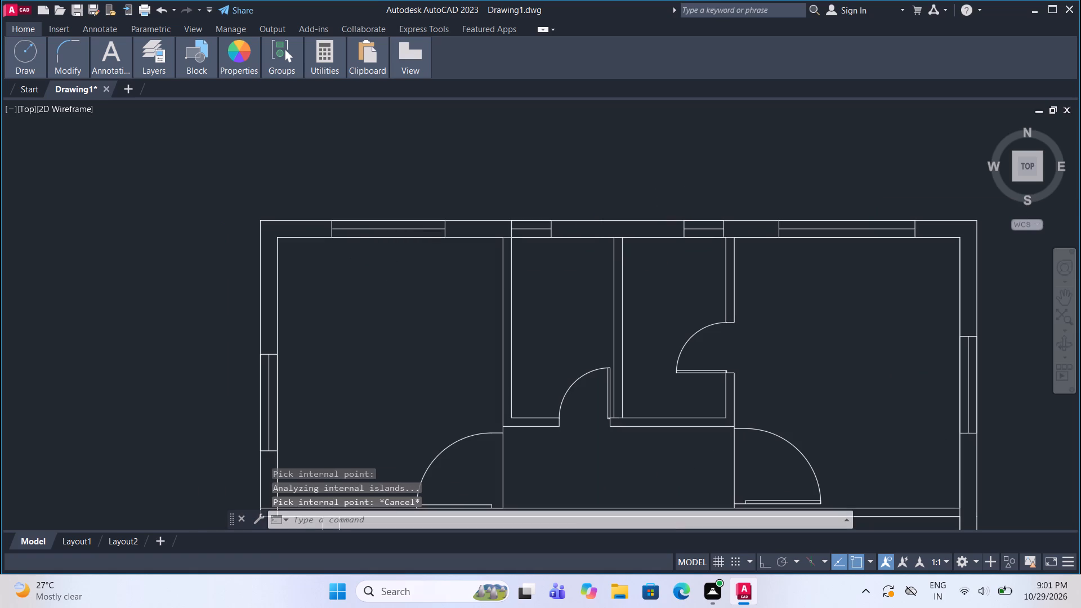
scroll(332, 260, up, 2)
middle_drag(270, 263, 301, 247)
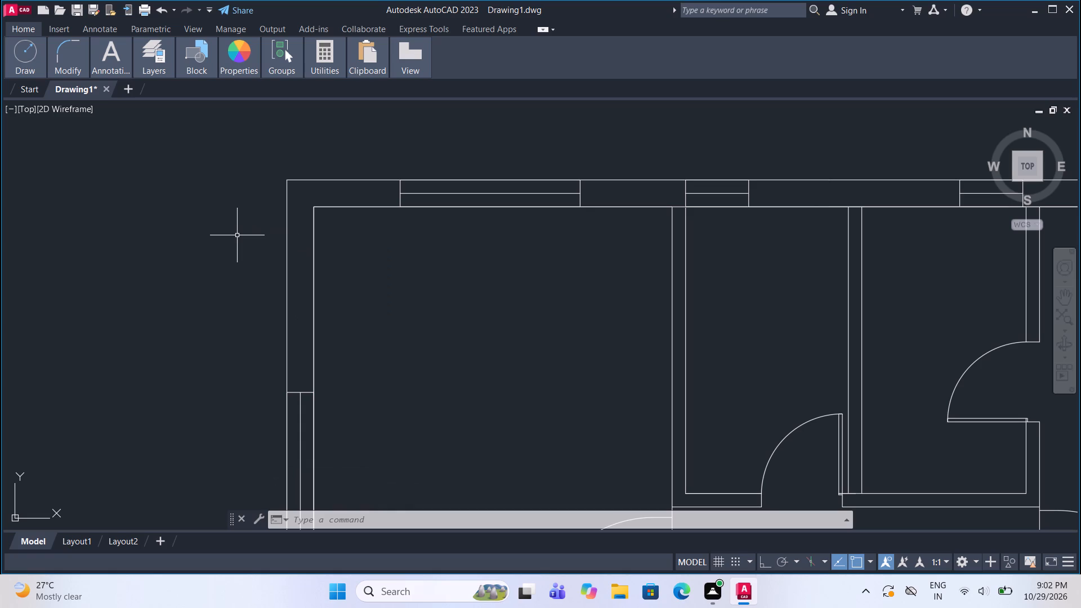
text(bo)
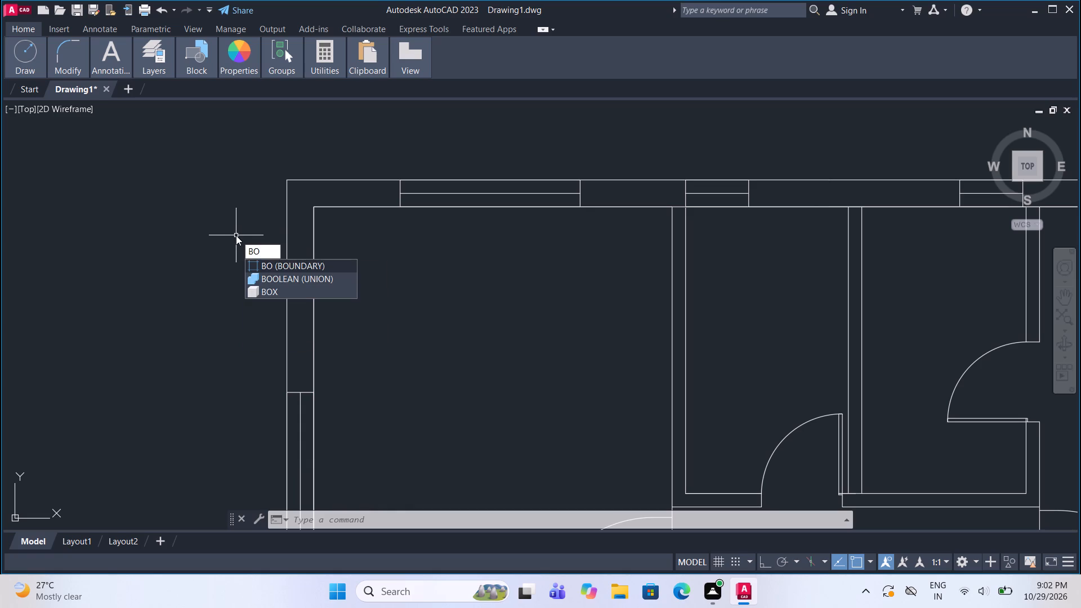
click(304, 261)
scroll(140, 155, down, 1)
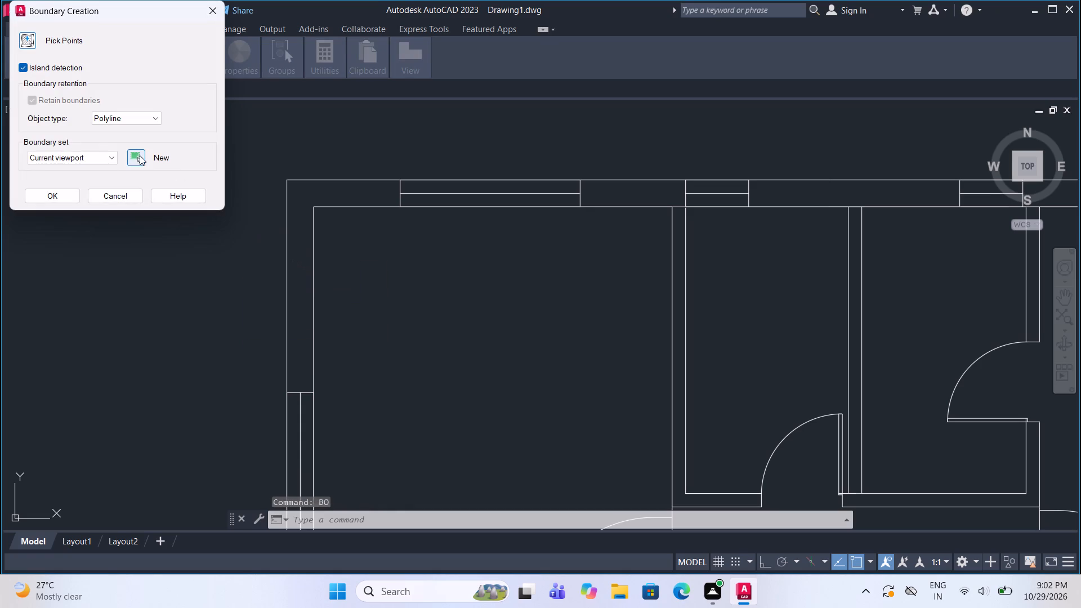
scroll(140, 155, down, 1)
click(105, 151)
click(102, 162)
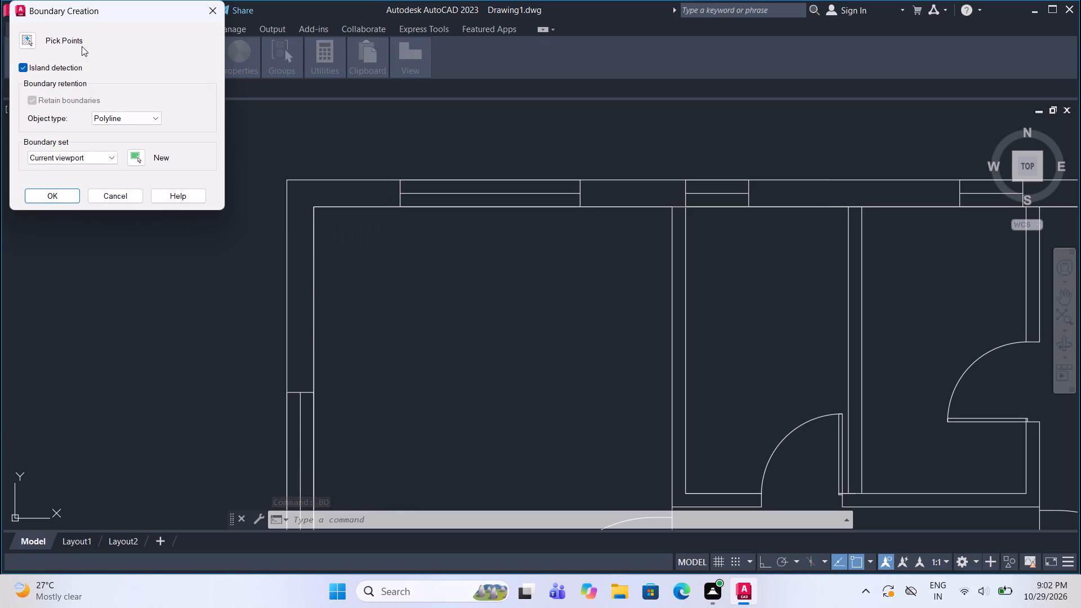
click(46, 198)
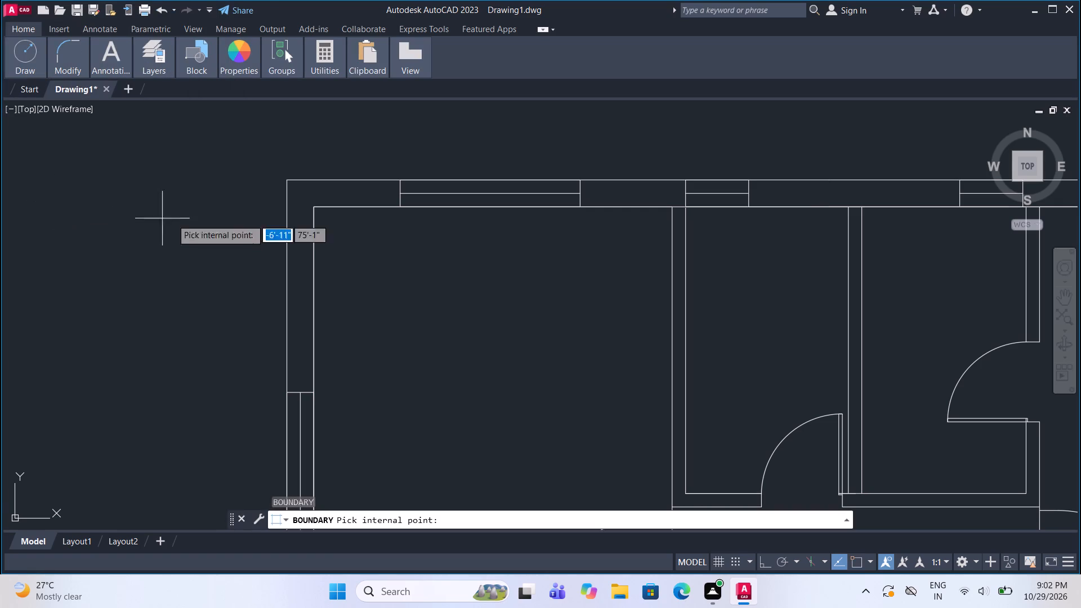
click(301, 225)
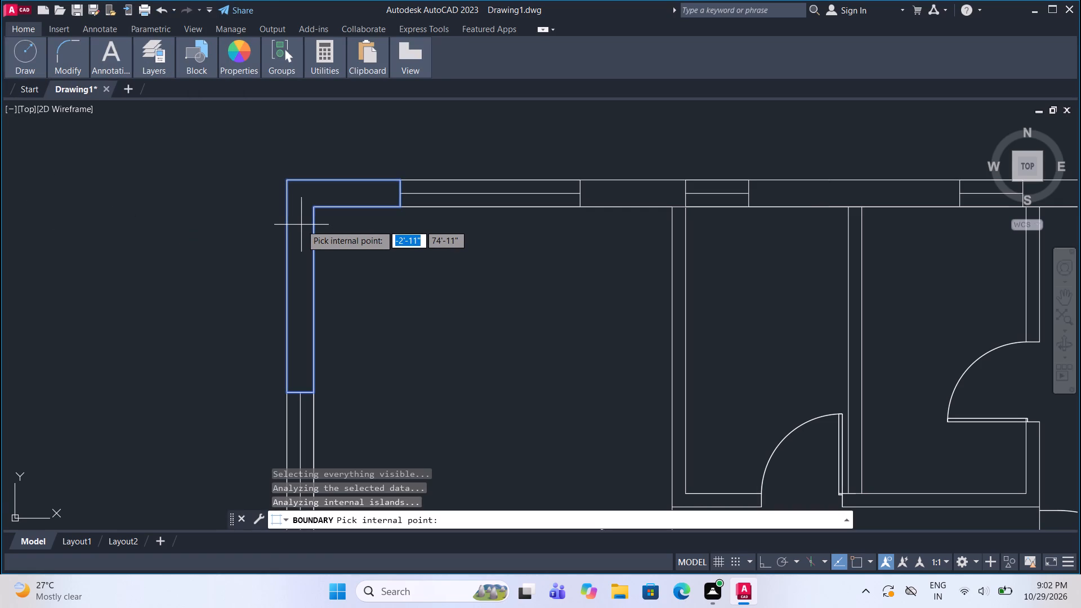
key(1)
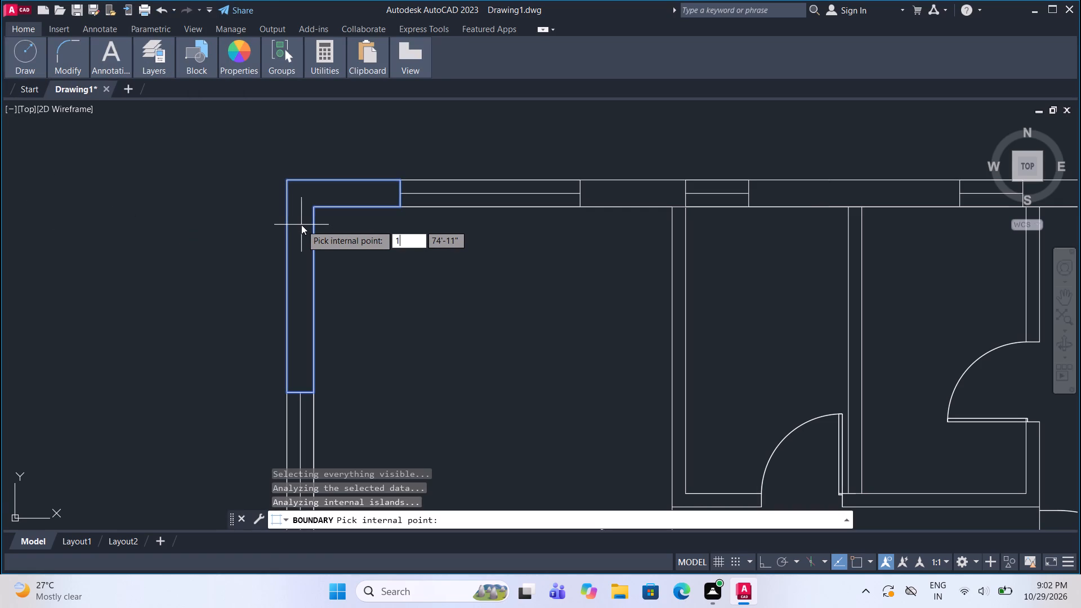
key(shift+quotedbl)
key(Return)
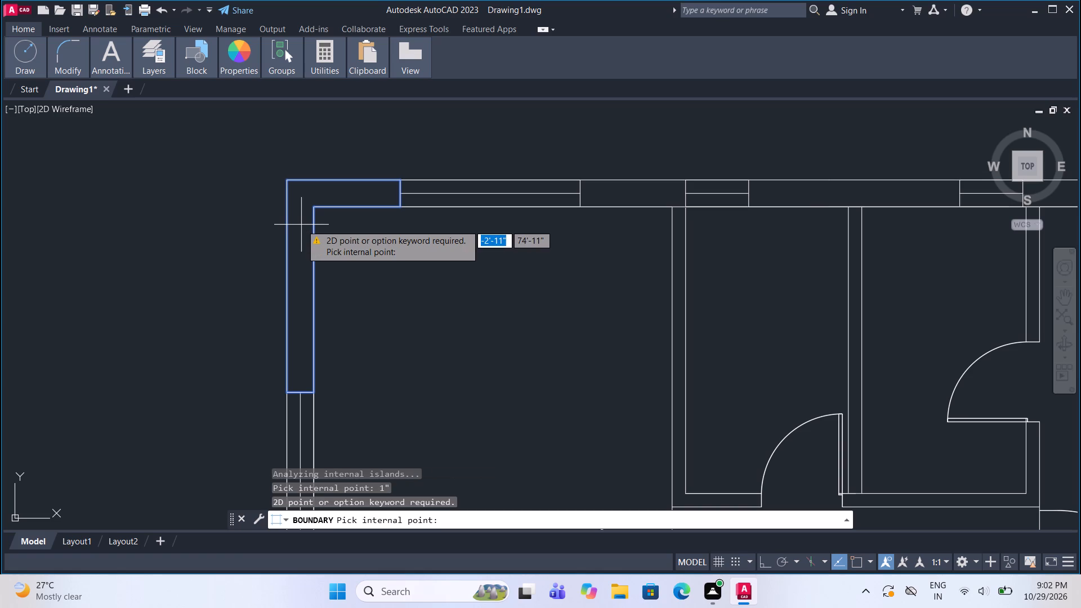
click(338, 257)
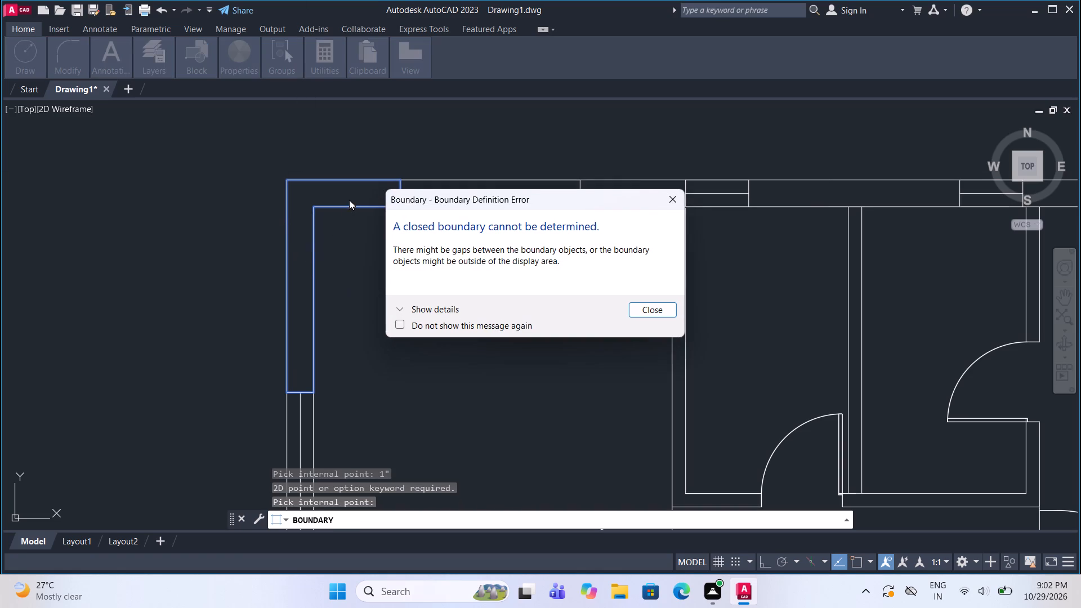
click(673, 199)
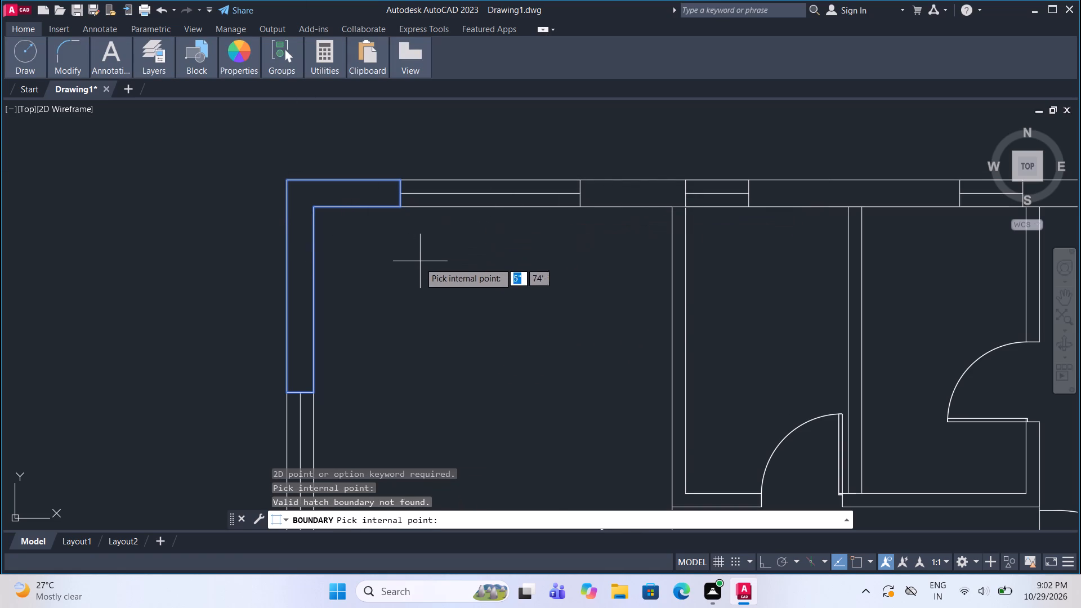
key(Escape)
Offset both face lines of the upper outer wall 1" into the wall along the upper-left room.
text(of)
click(481, 295)
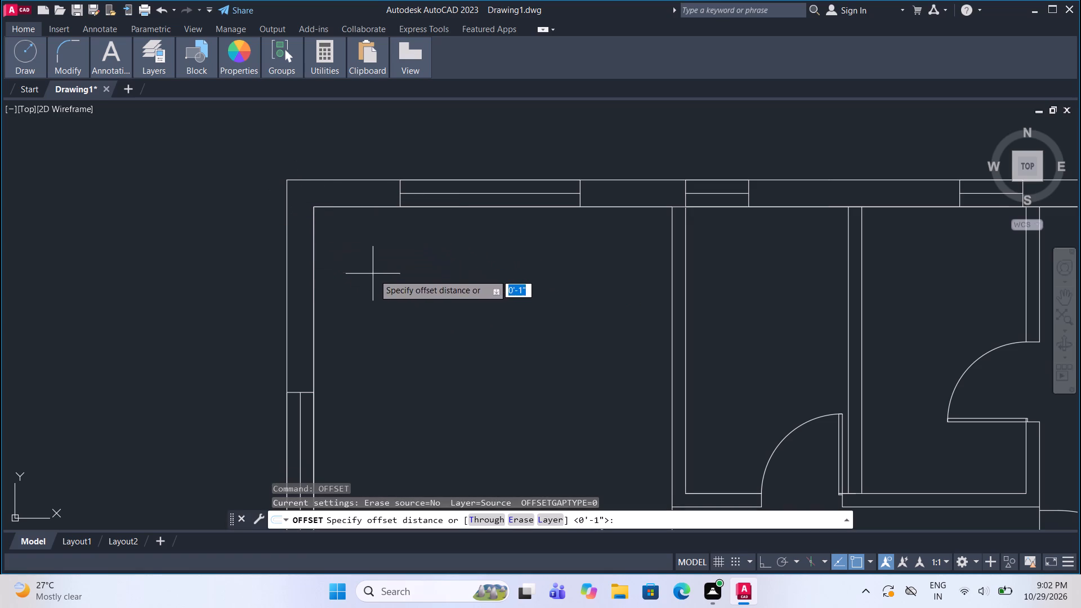
key(1)
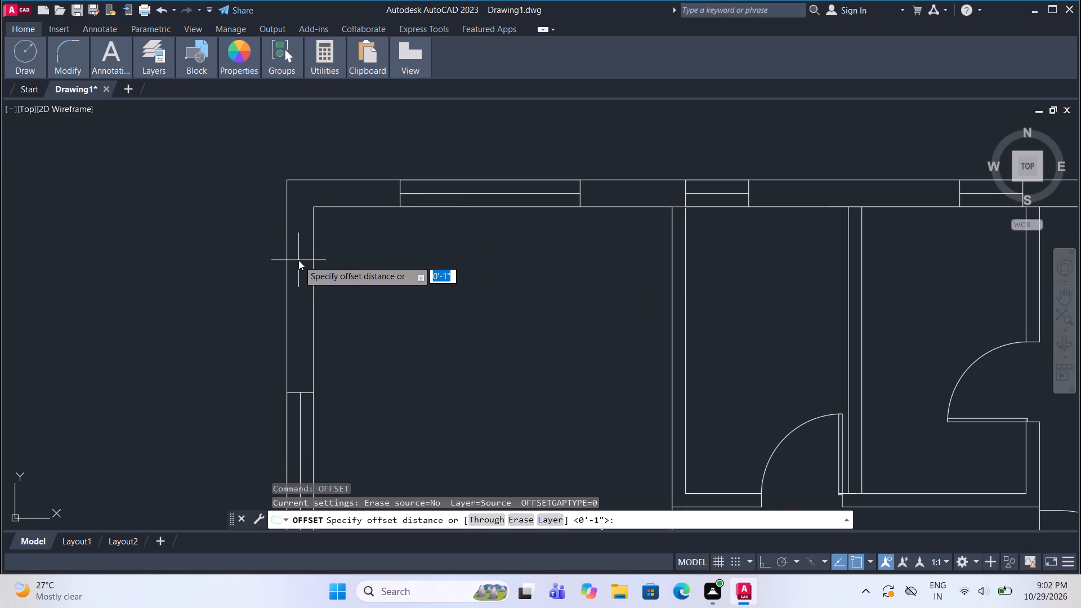
key(shift+quotedbl)
key(Return)
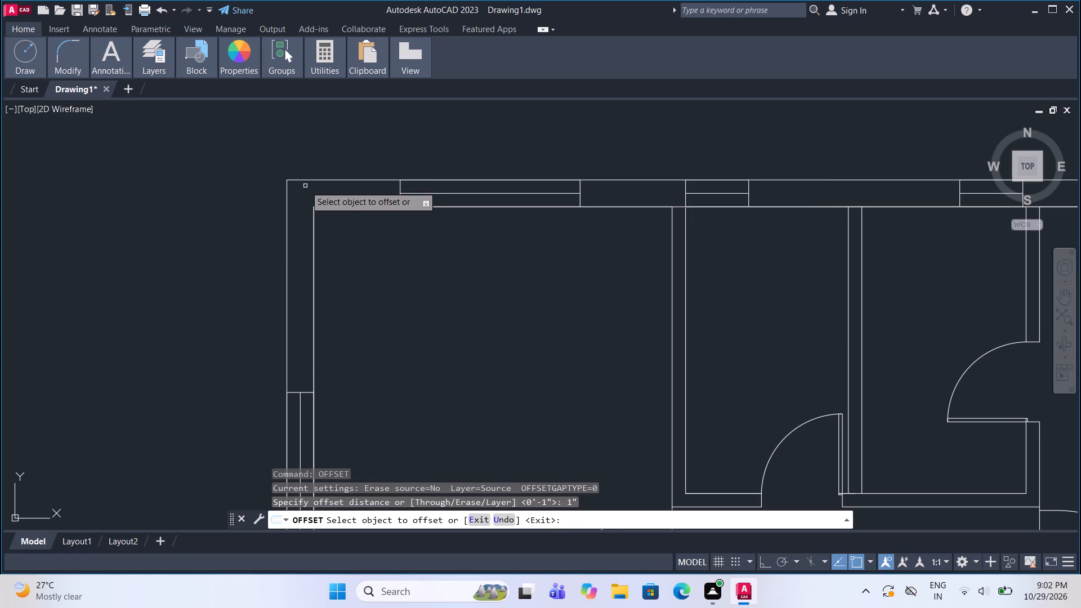
text(bo)
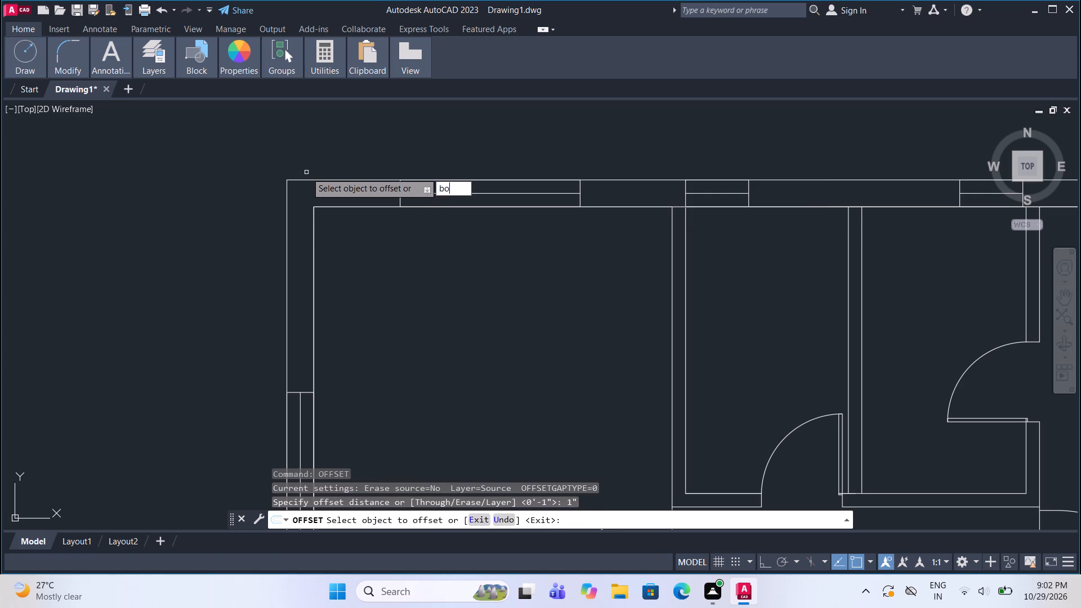
key(Return)
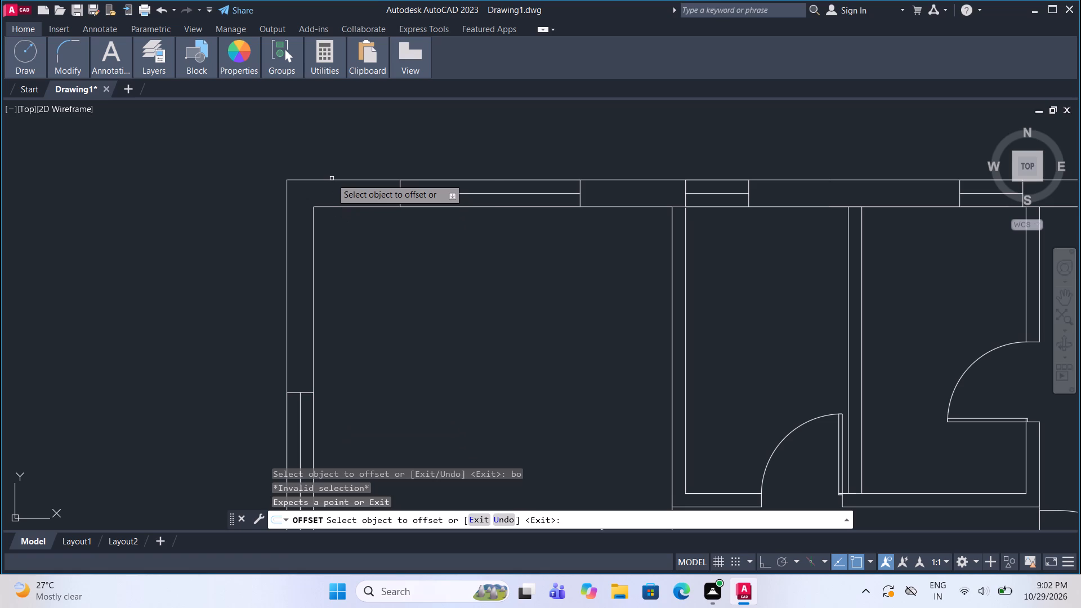
key(b)
key(o)
key(Return)
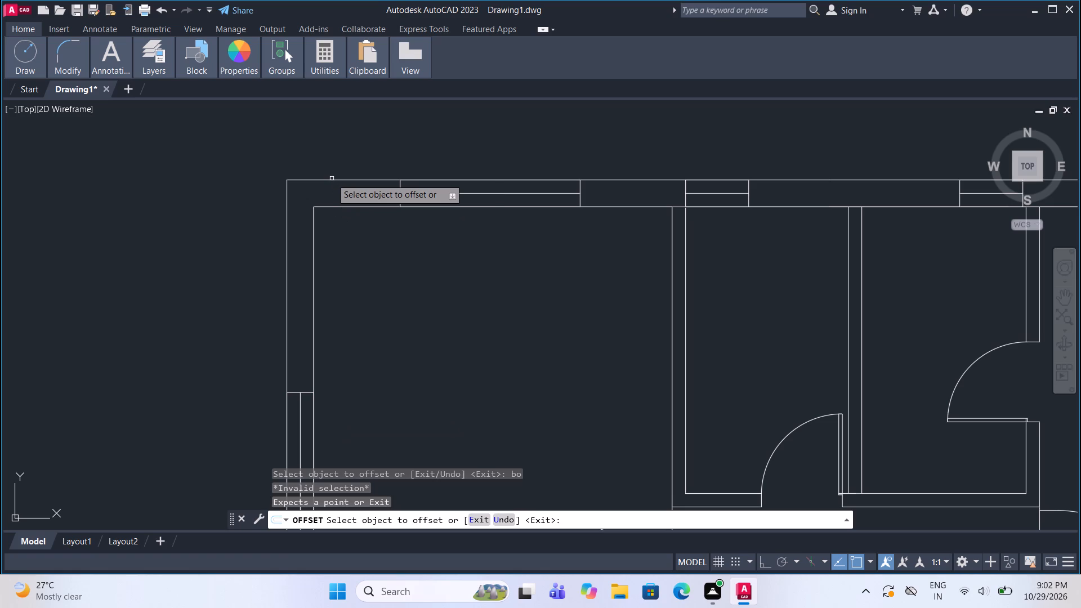
click(337, 184)
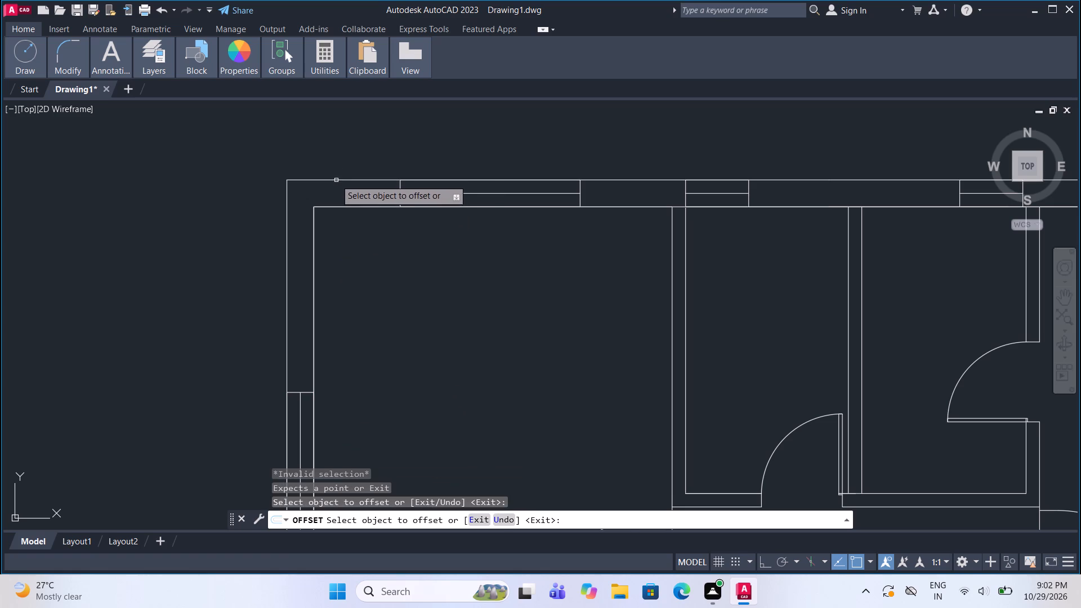
click(334, 178)
click(334, 188)
click(337, 206)
click(336, 194)
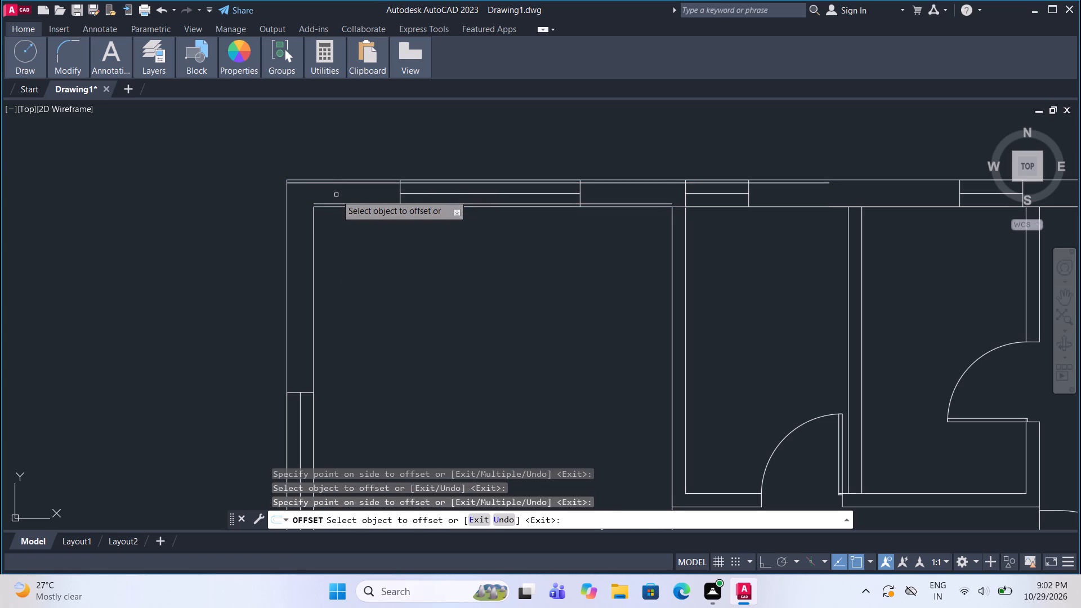
Offset the outer and inner face lines of the upper-left room's left wall 1" into the wall.
middle_drag(644, 206, 552, 213)
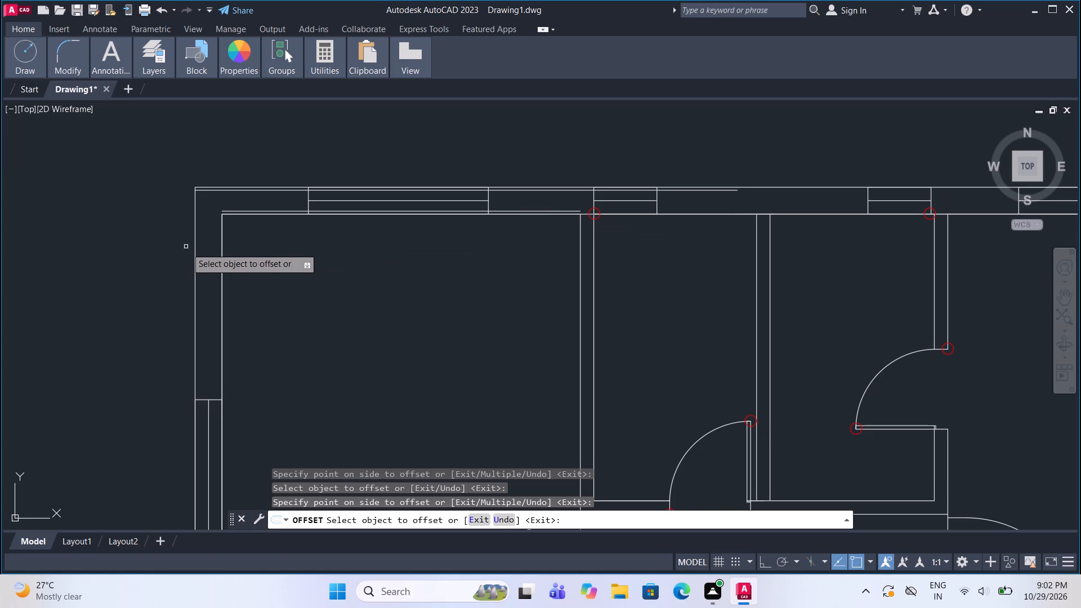
click(195, 257)
click(208, 261)
click(222, 274)
click(212, 253)
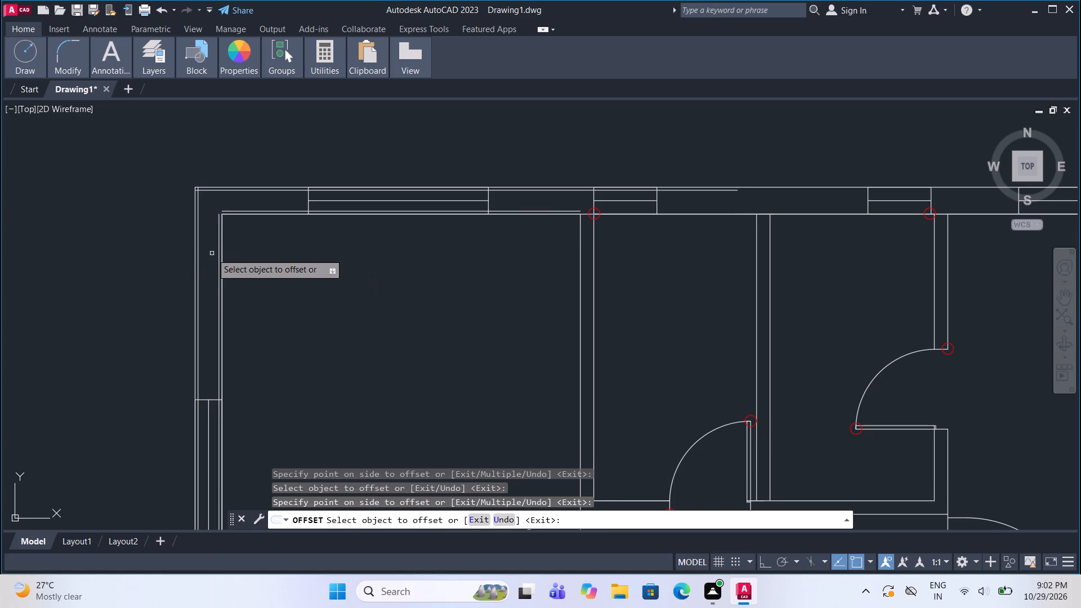
Offset both face lines of the upper outer wall's middle section 1" into the wall, above the two small rooms.
scroll(213, 217, down, 2)
scroll(483, 212, up, 2)
scroll(309, 215, up, 1)
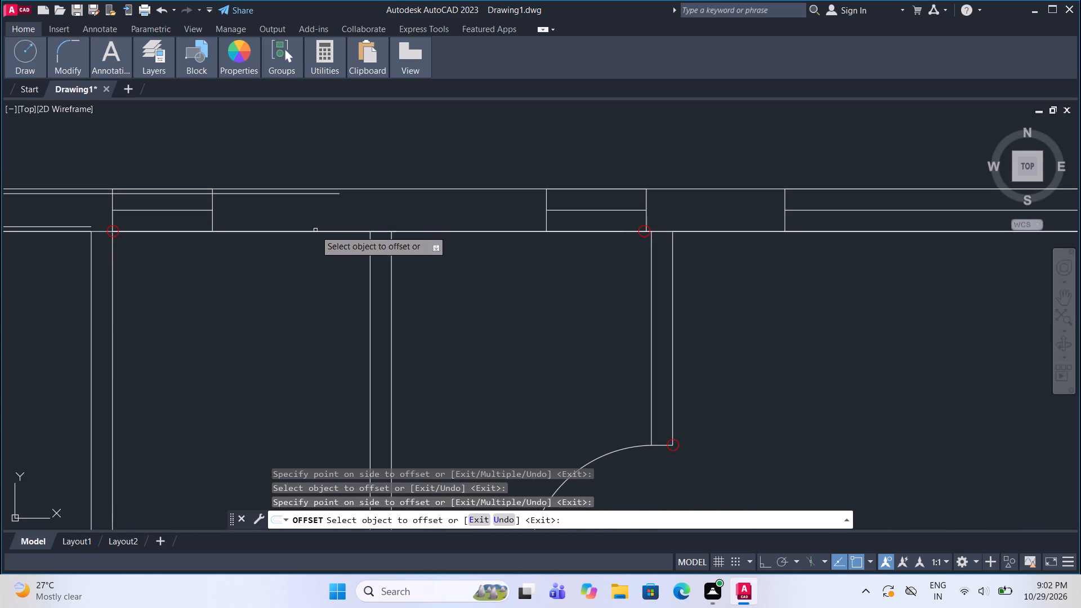
click(315, 230)
click(315, 219)
click(368, 191)
click(367, 207)
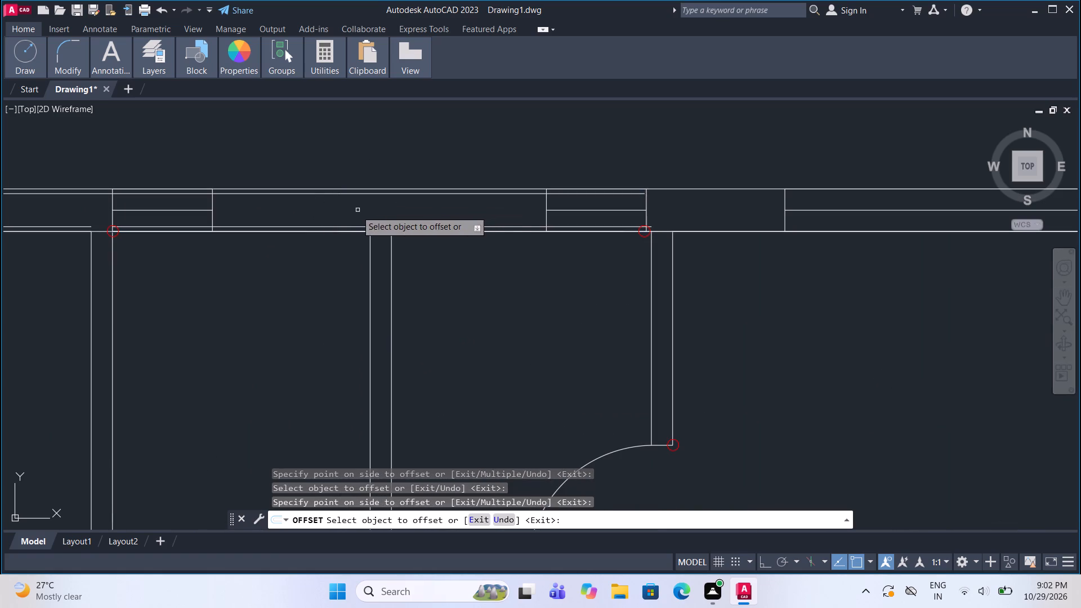
Offset the face lines of the upper outer wall along the upper-right room 1" into the wall.
scroll(356, 211, down, 2)
scroll(484, 203, up, 2)
click(485, 200)
click(486, 212)
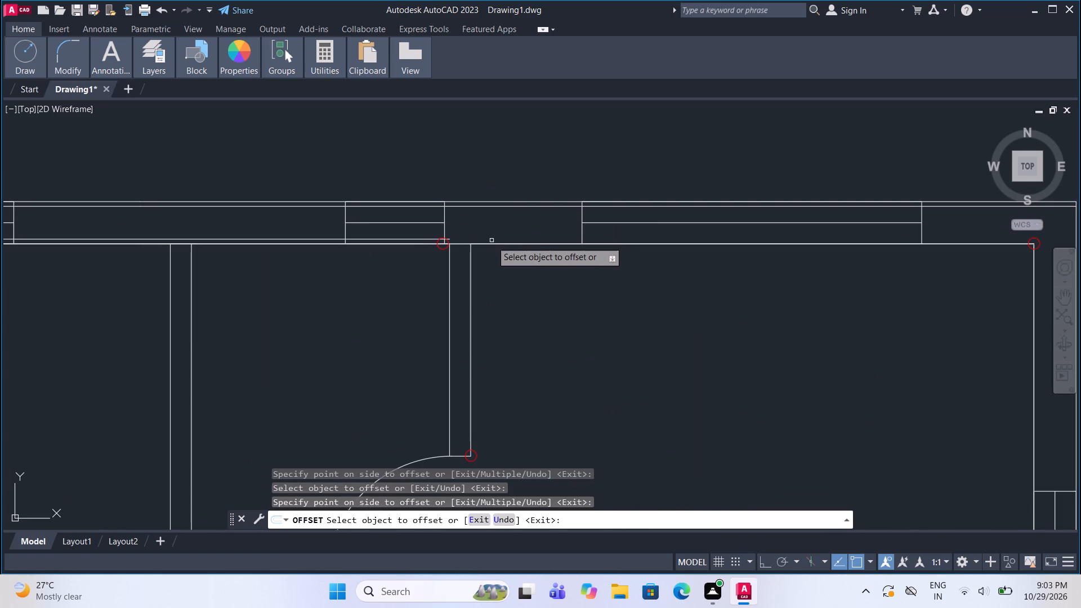
click(492, 241)
click(490, 245)
click(487, 232)
click(463, 244)
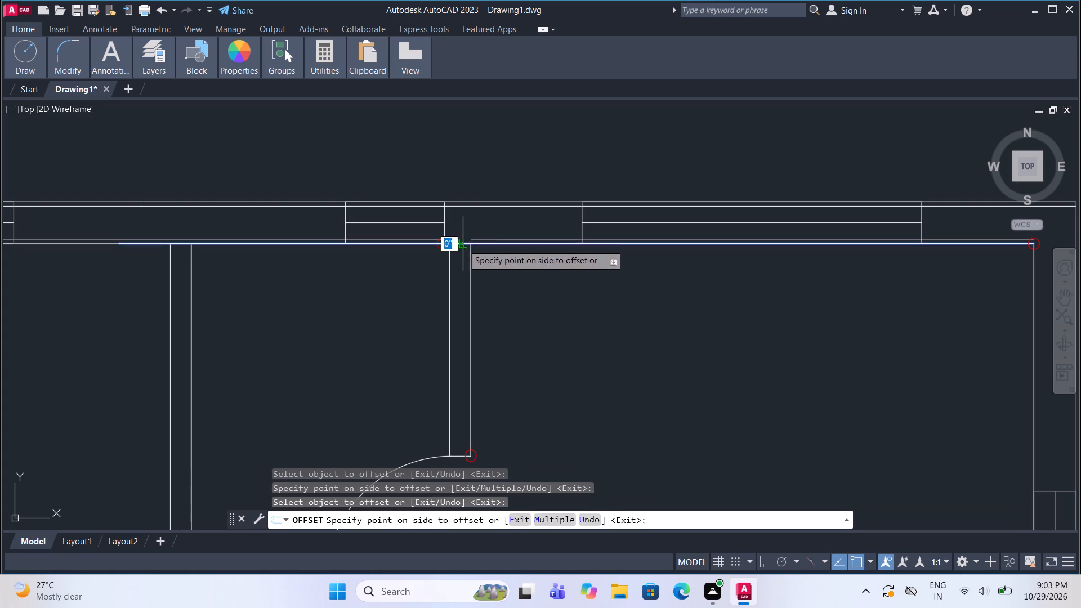
click(460, 230)
Offset the inner and outer face lines of the upper-right room's right outer wall 1" into the wall.
scroll(340, 244, down, 2)
scroll(587, 216, up, 2)
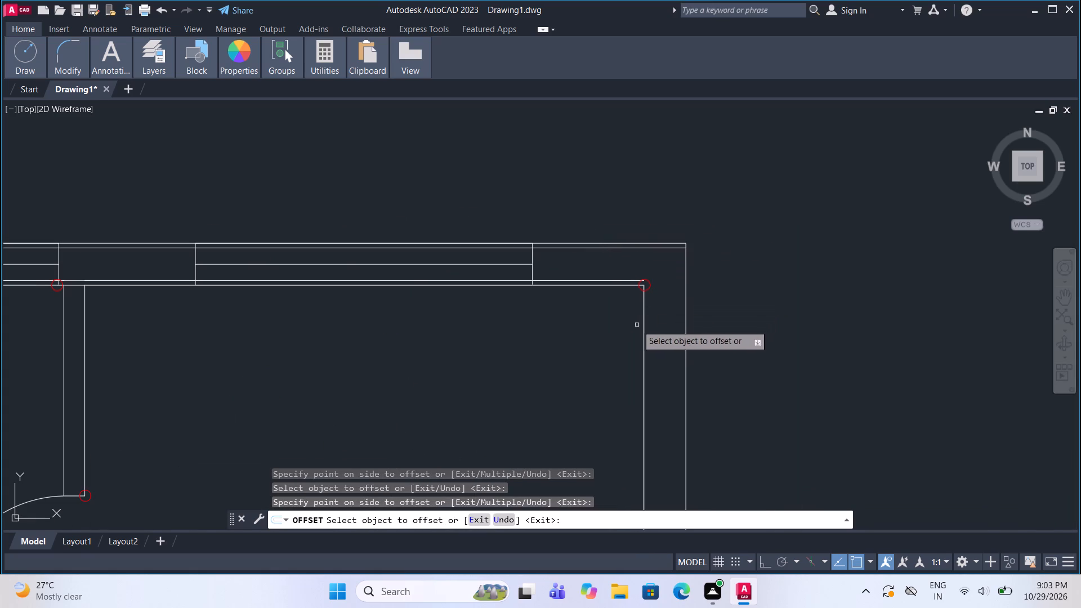
click(644, 330)
click(658, 328)
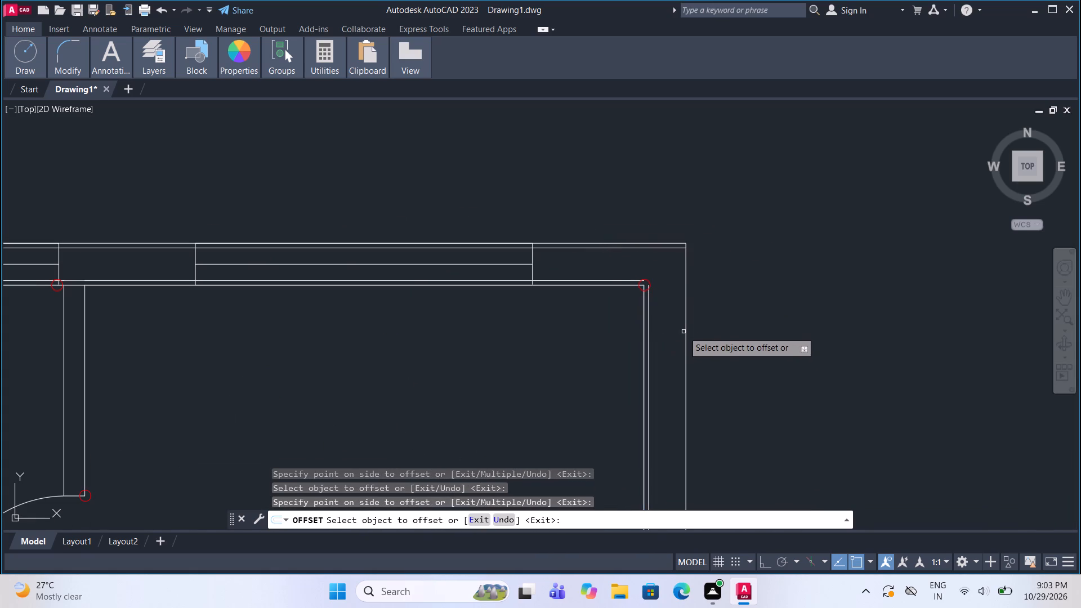
click(686, 357)
click(669, 346)
Offset both face lines of the right outer wall's hall section 1" into the wall, starting beside the hall's door.
scroll(616, 254, down, 2)
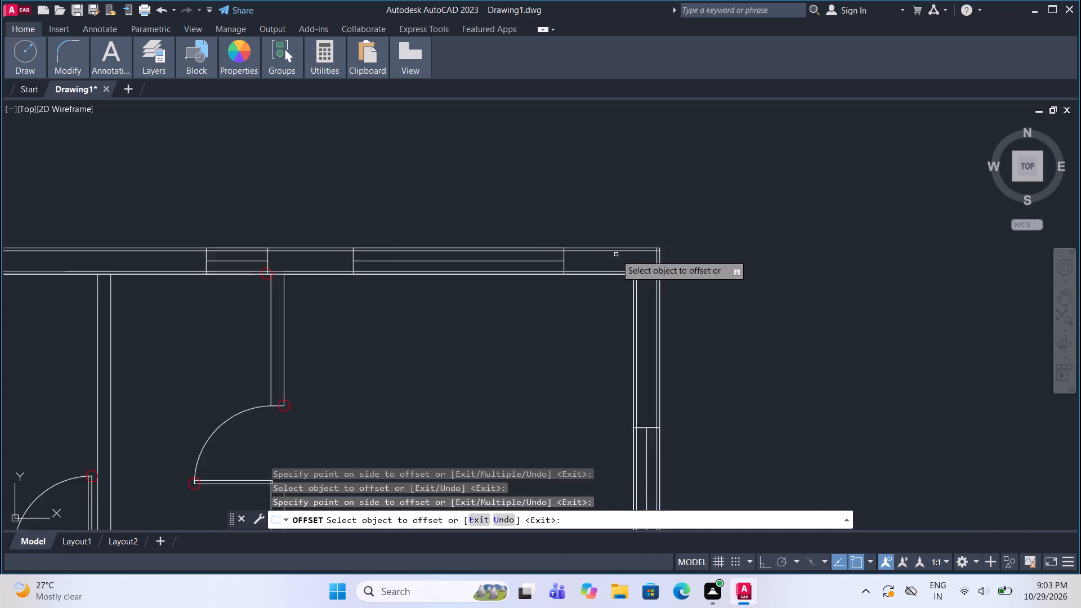
scroll(616, 254, down, 2)
scroll(624, 389, up, 3)
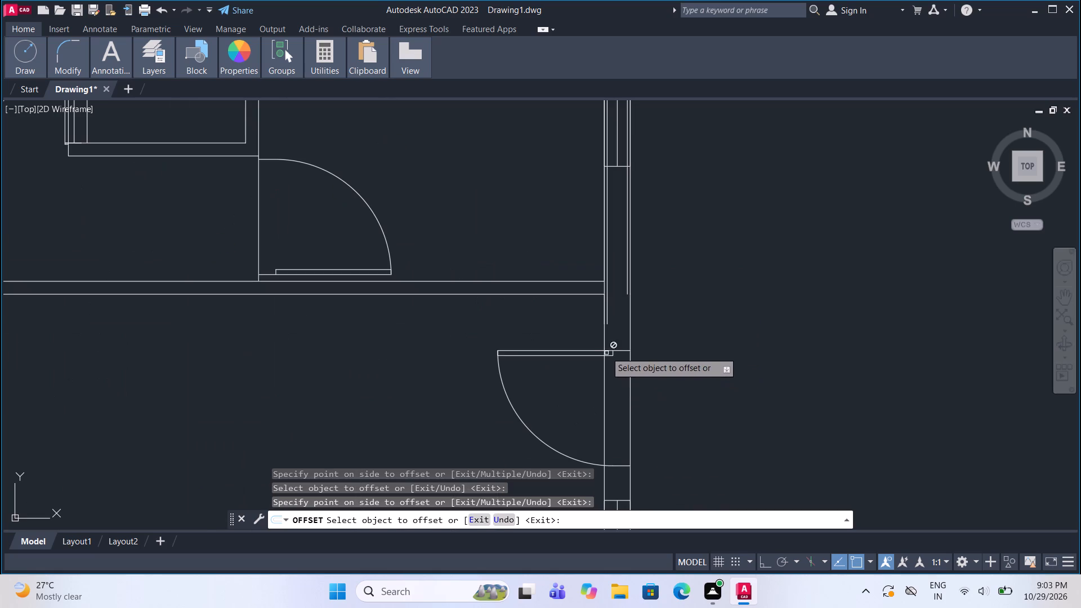
click(603, 341)
click(617, 341)
click(631, 341)
click(622, 337)
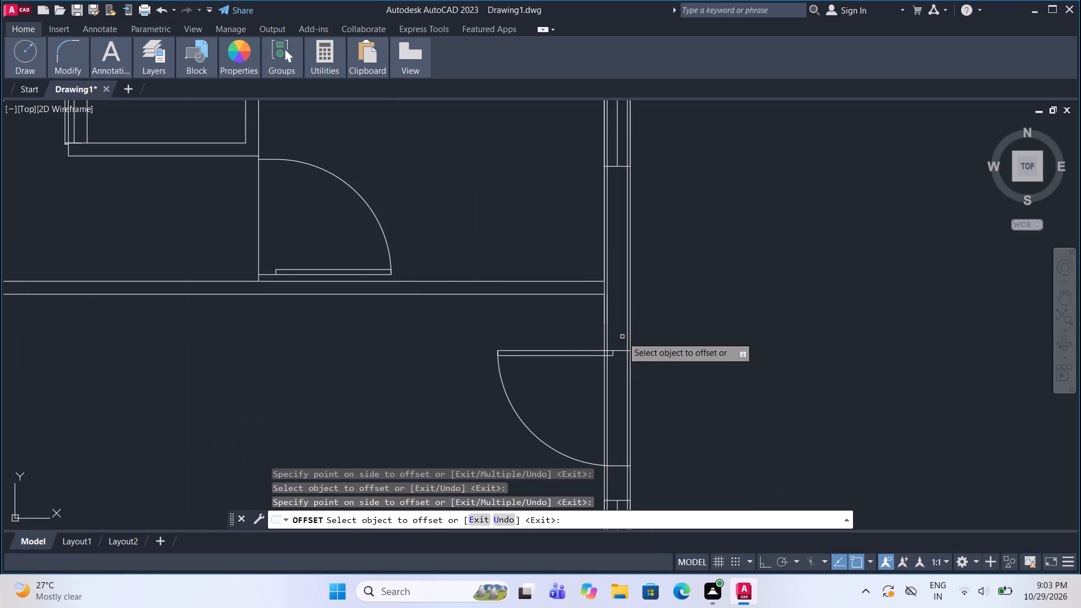
Offset both lines of the horizontal wall between the hall and the lower-right room 1" into the wall.
scroll(583, 283, down, 3)
scroll(600, 381, up, 2)
middle_drag(588, 381, 573, 307)
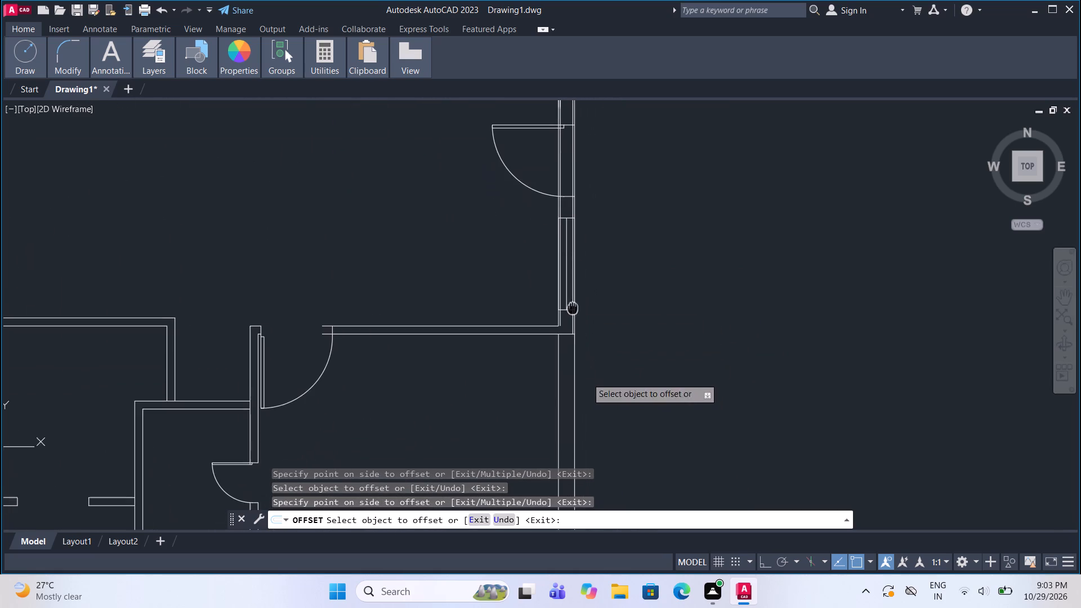
scroll(569, 338, up, 1)
click(544, 318)
click(513, 350)
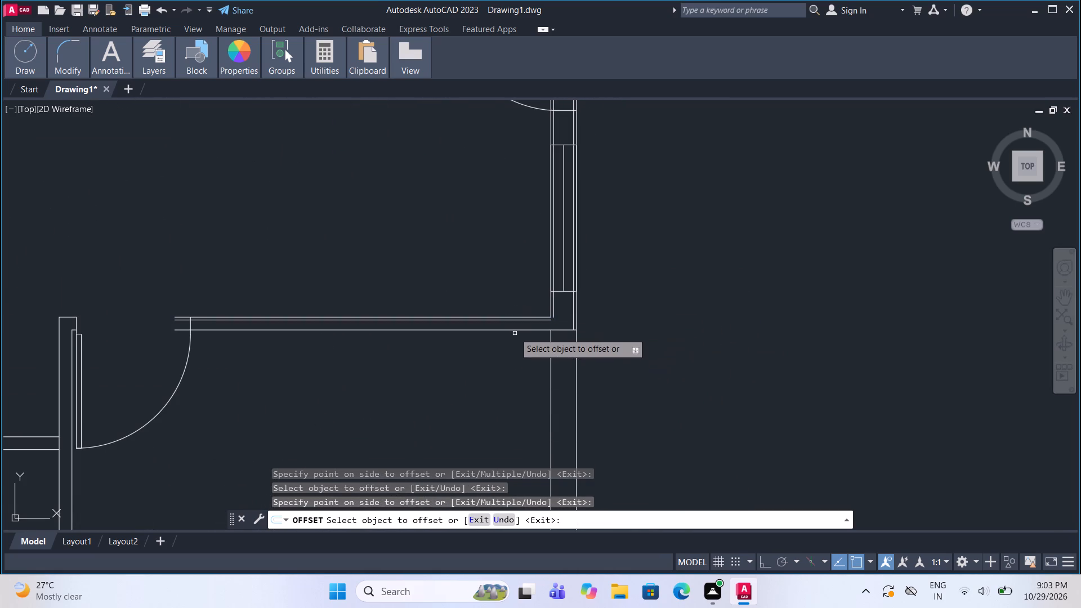
click(514, 330)
click(514, 298)
Offset the inner and outer face lines of the lower-right room's right outer wall 1" into the wall.
middle_drag(568, 366, 548, 293)
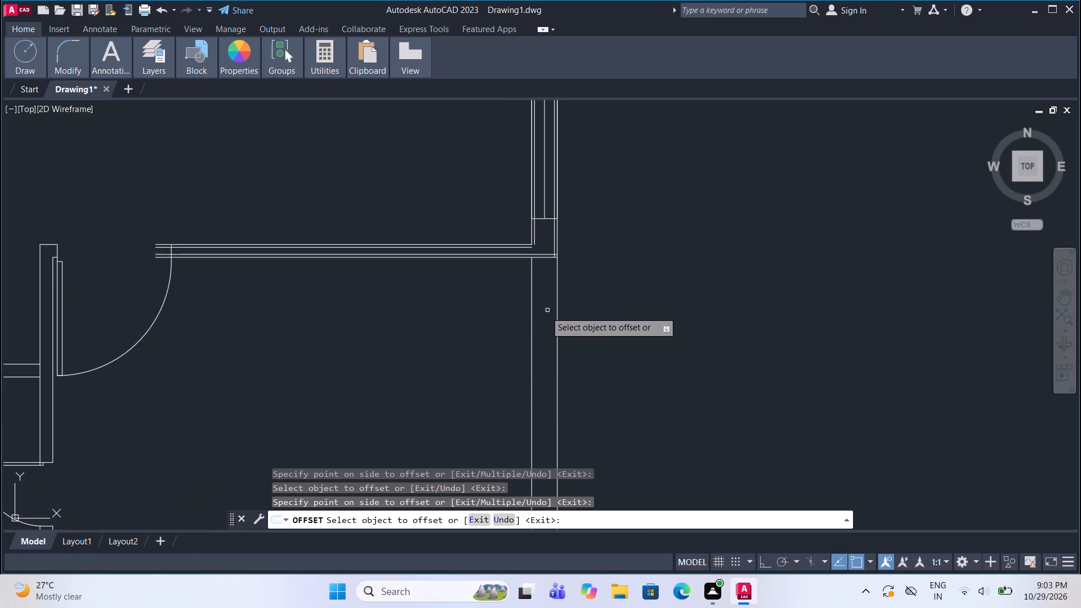
click(531, 324)
click(591, 322)
click(561, 338)
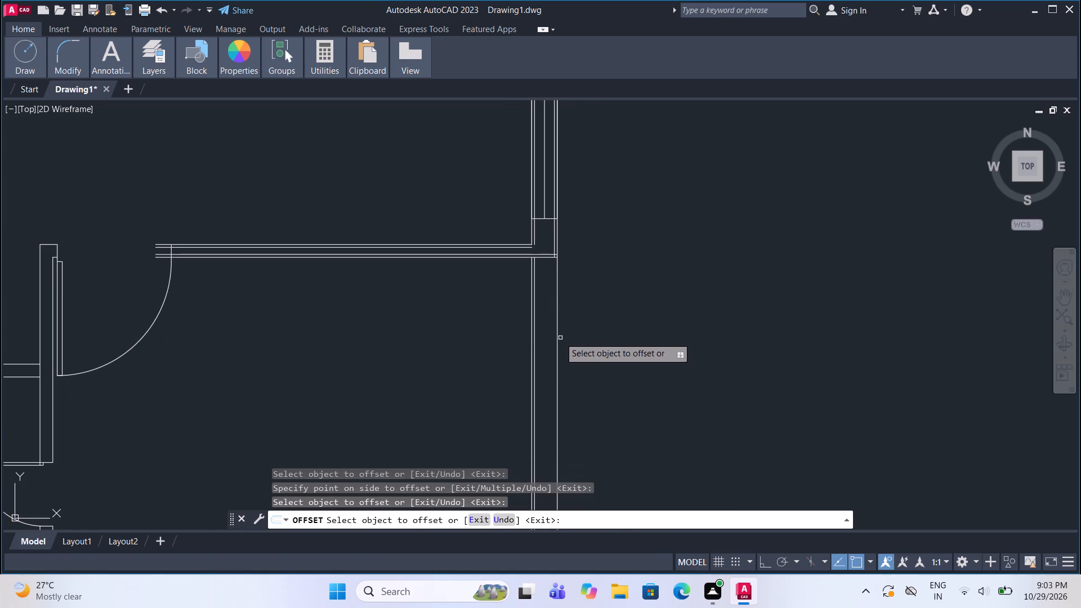
click(556, 337)
click(494, 334)
scroll(569, 271, down, 3)
scroll(553, 367, up, 3)
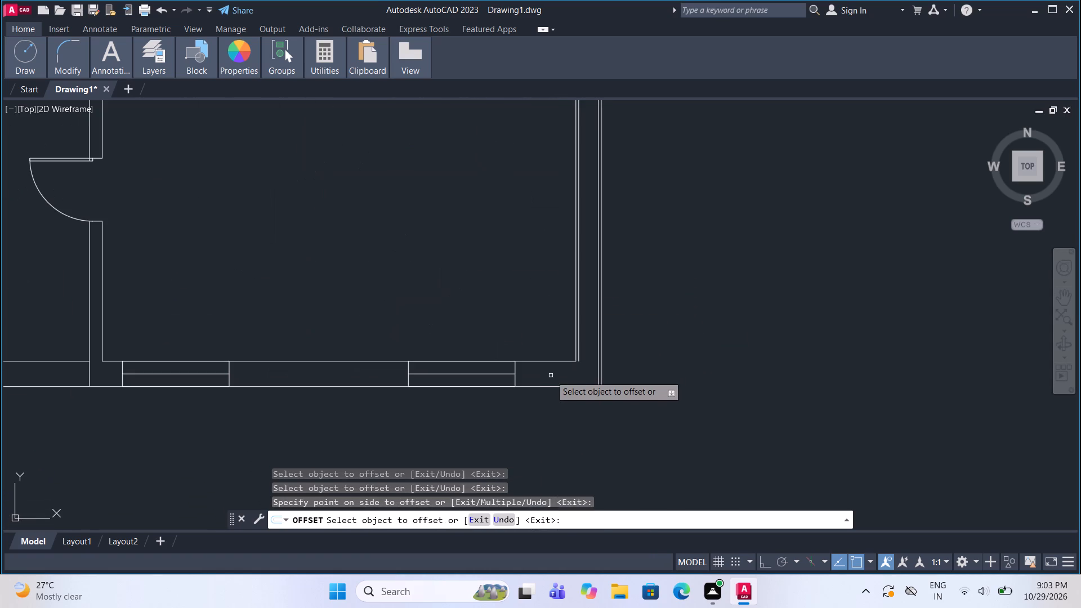
Offset the inner and outer face lines of the lower-right room's bottom wall 1" into the wall.
click(546, 361)
click(548, 400)
click(548, 388)
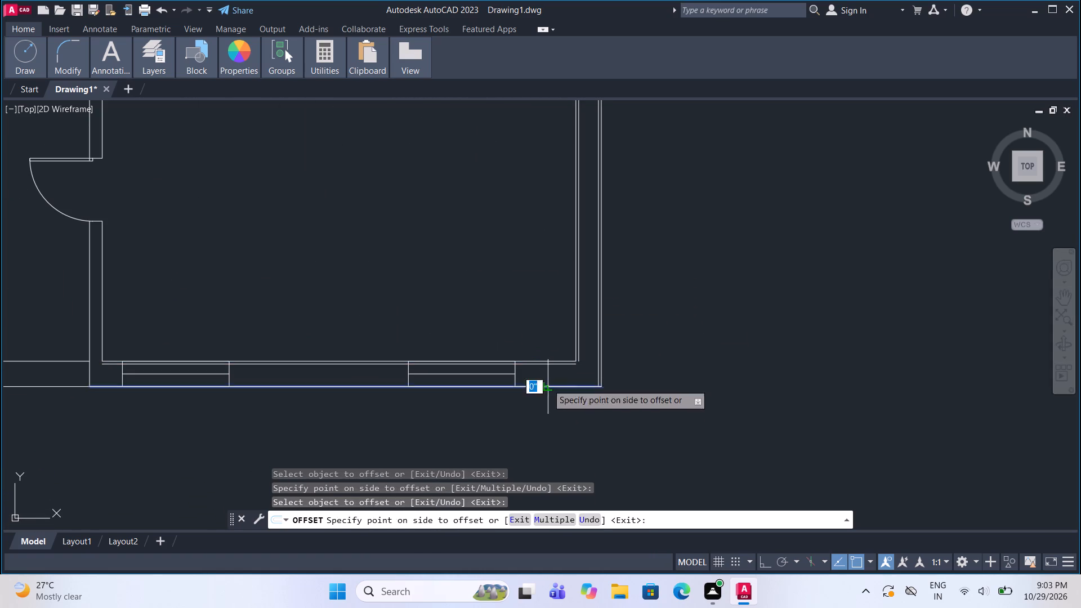
click(539, 327)
Offset both face lines of the lower-right room's left wall, below its door, 1" into the wall.
scroll(539, 329, down, 2)
scroll(378, 336, up, 3)
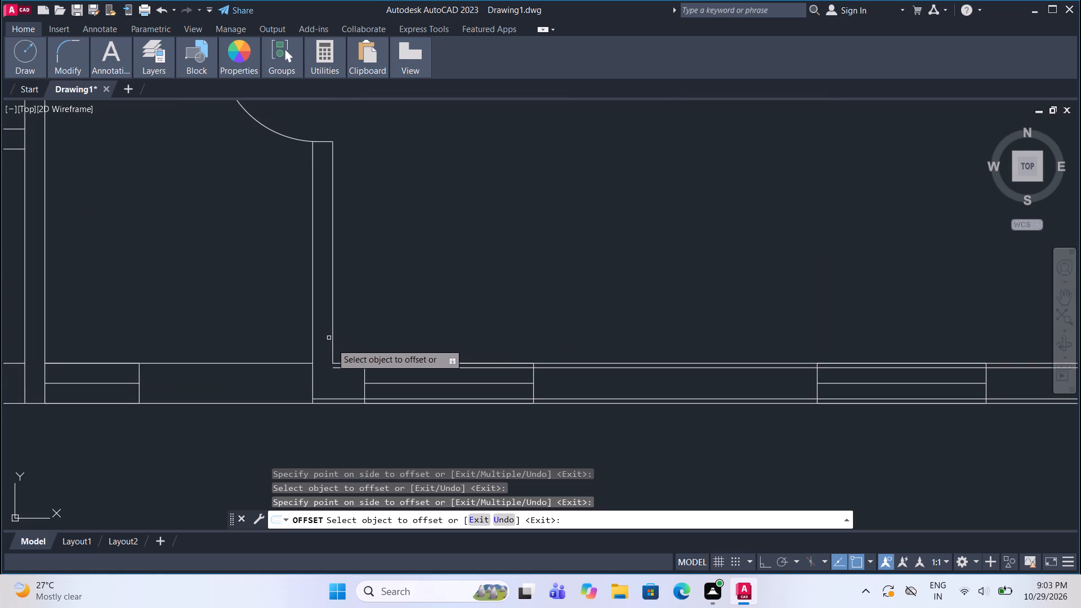
click(329, 331)
click(332, 334)
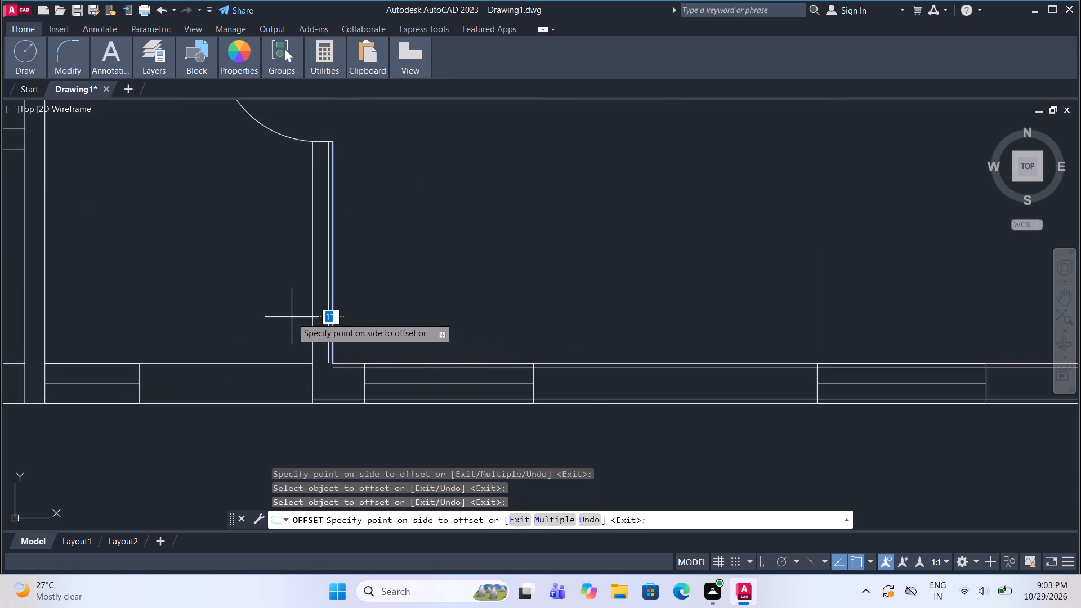
click(292, 317)
click(313, 319)
drag(395, 310, 402, 310)
Offset both face lines of the narrow lower-middle room's bottom wall 1" into the wall.
scroll(536, 289, down, 2)
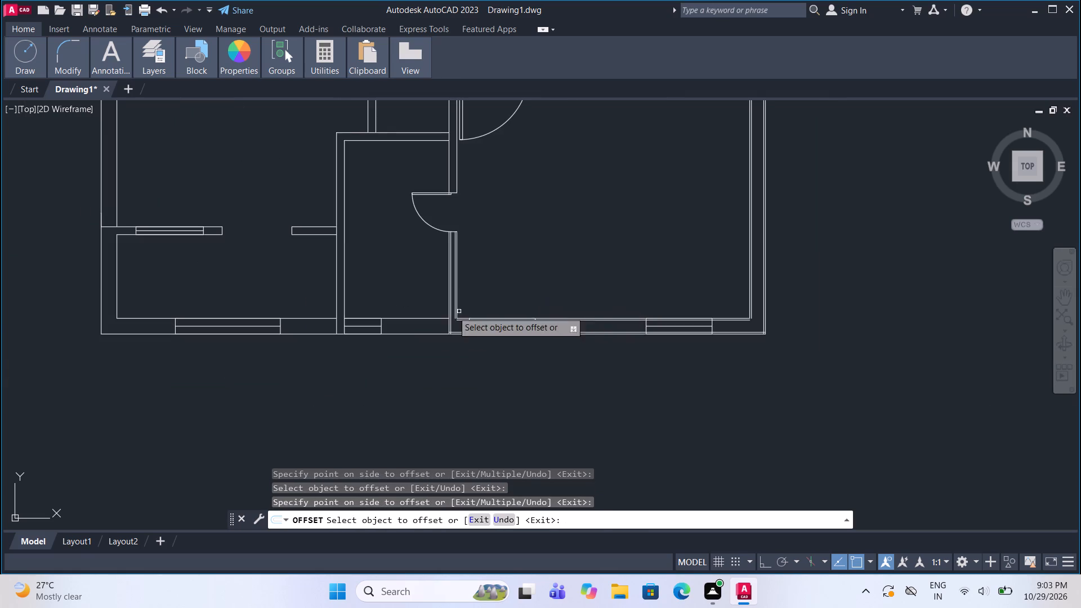
scroll(427, 310, up, 2)
click(412, 323)
click(412, 348)
click(414, 366)
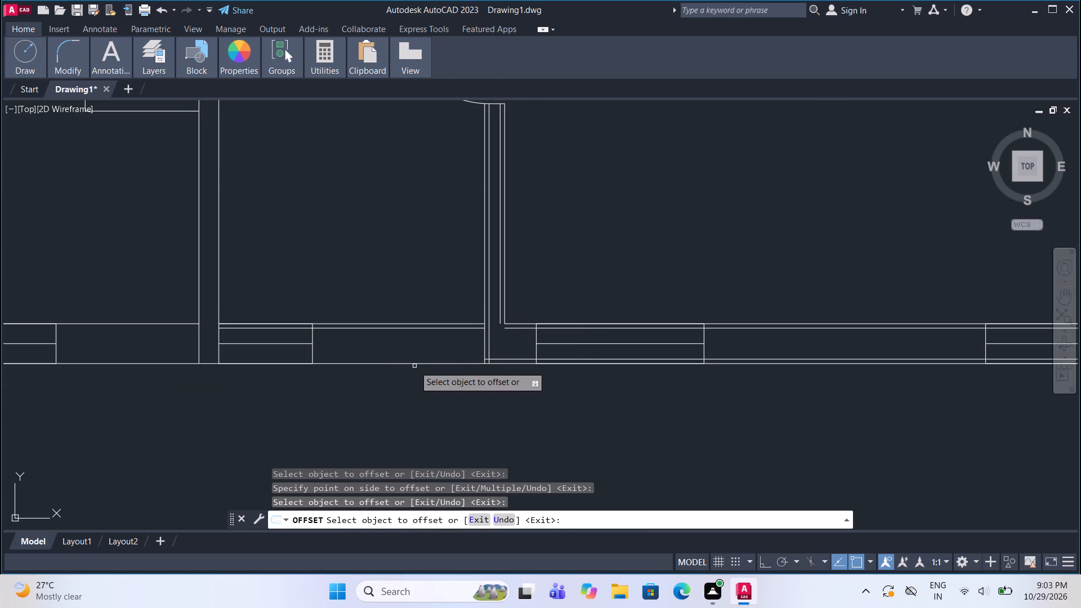
click(417, 365)
click(421, 350)
Offset both face lines of the vertical wall between the lower-left room and the narrow room 1" into the wall.
scroll(620, 314, down, 2)
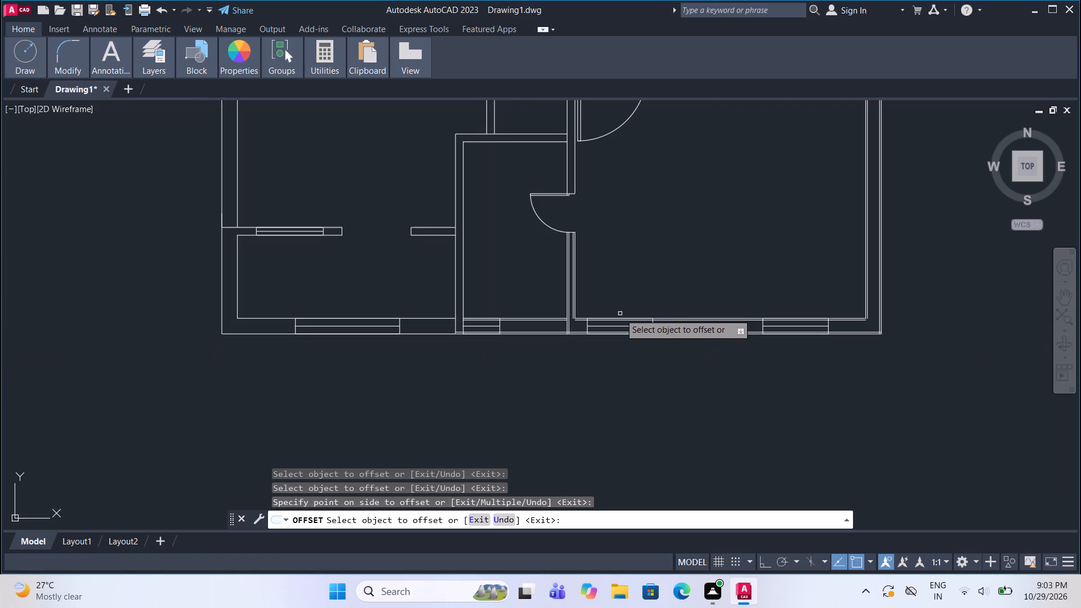
scroll(462, 329, up, 2)
click(440, 273)
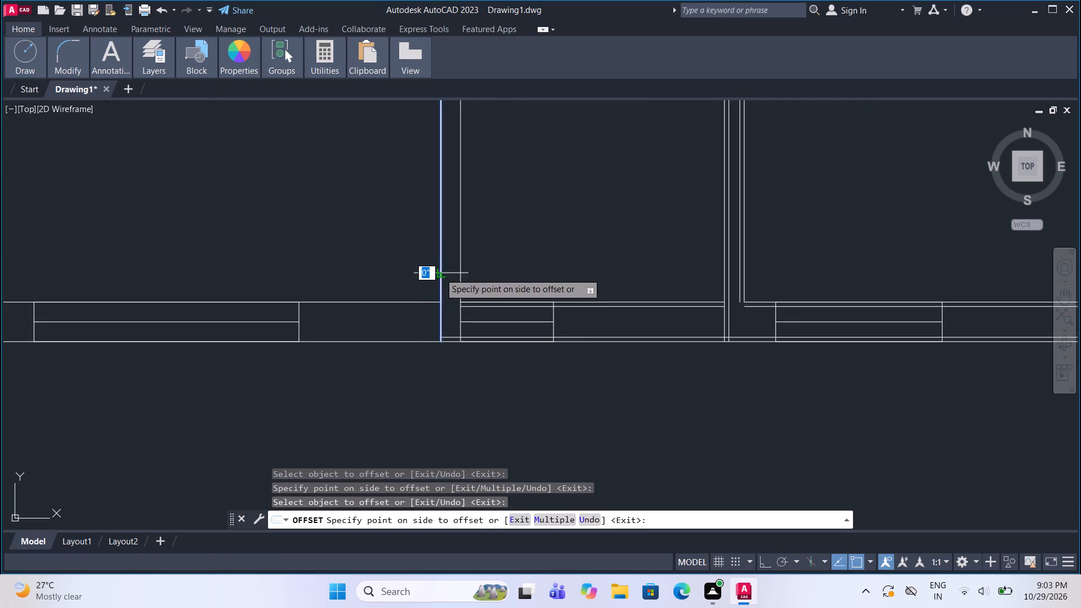
click(483, 271)
click(461, 274)
click(409, 274)
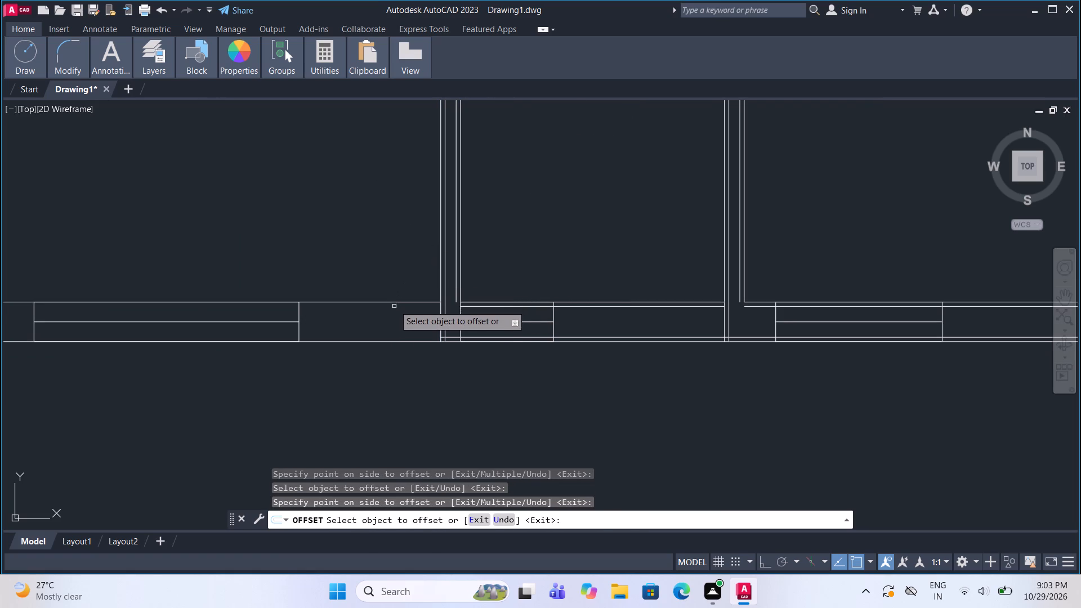
Offset both face lines of the lower-left room's bottom wall 1" into the wall.
click(394, 303)
click(393, 314)
click(400, 341)
click(399, 325)
Offset the outer and inner face lines of the lower-left room's left outer wall 1" into the wall.
scroll(621, 320, down, 1)
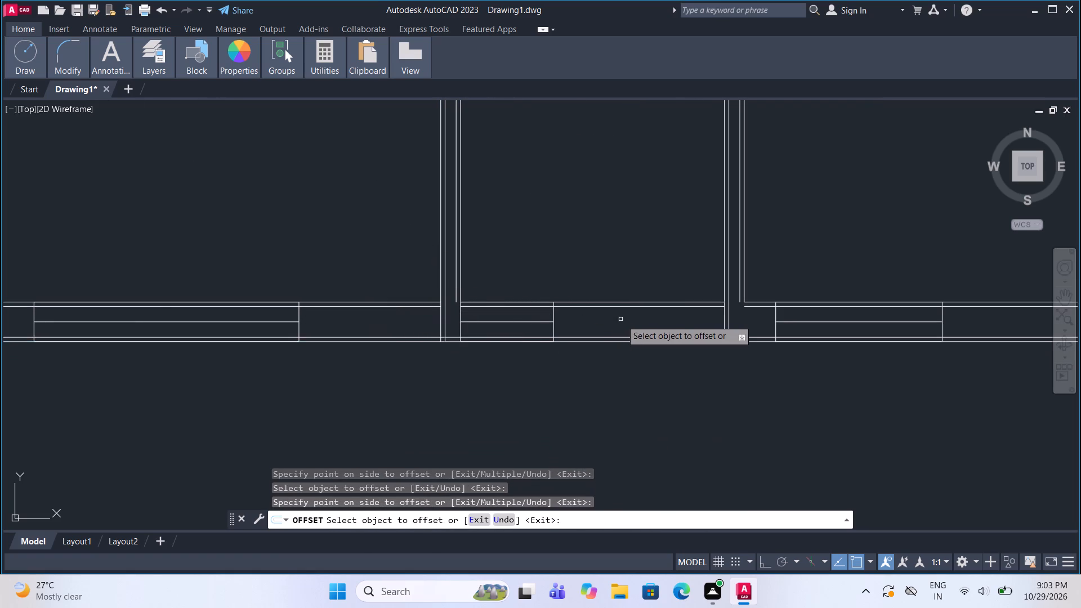
scroll(621, 320, down, 1)
scroll(369, 312, up, 1)
middle_drag(369, 312, 455, 410)
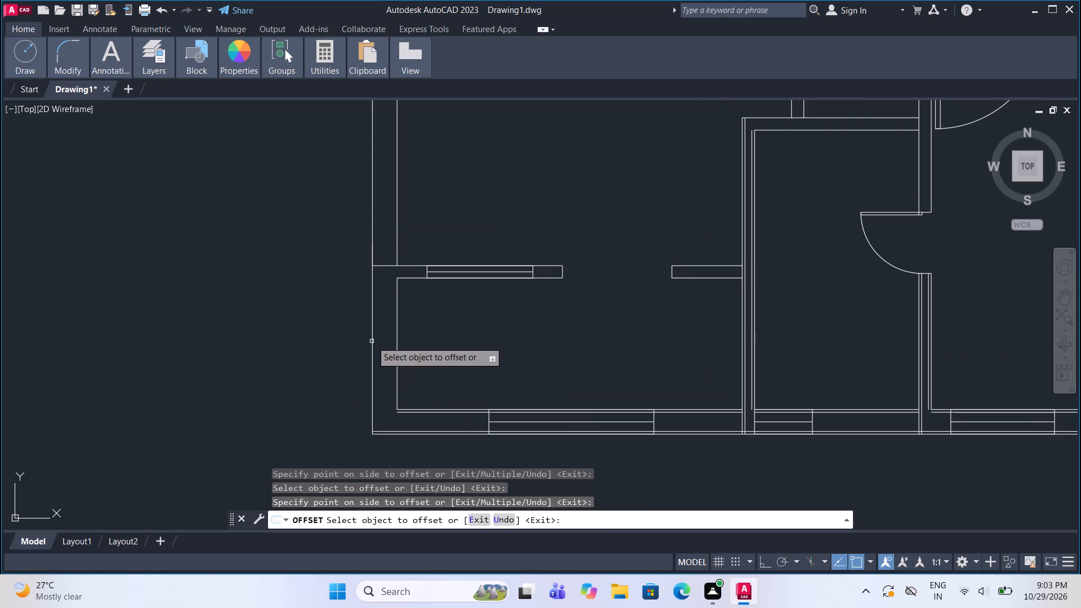
click(372, 341)
click(383, 345)
double_click(395, 349)
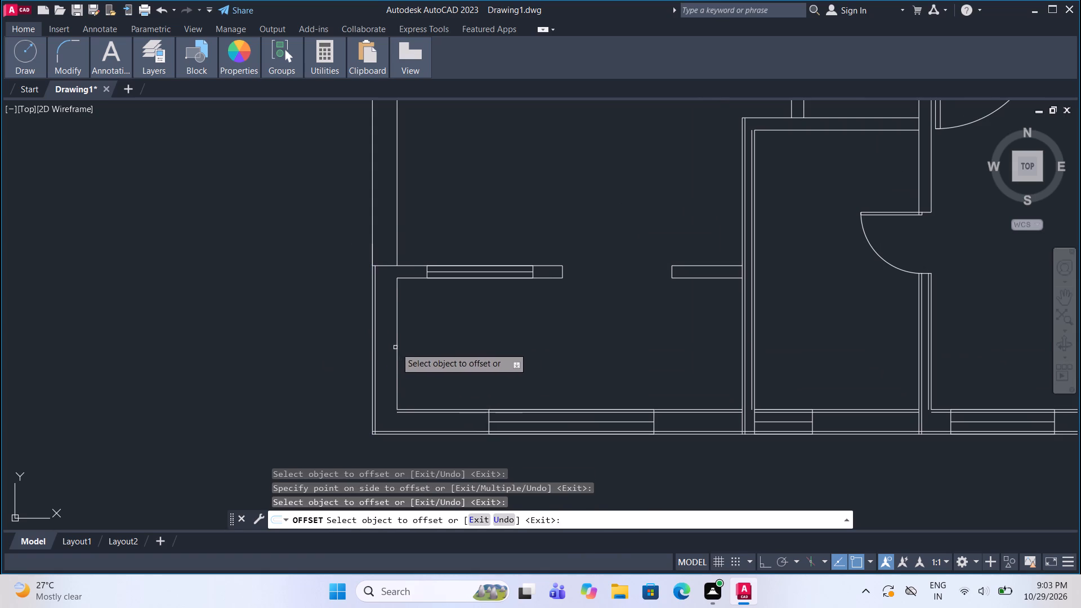
click(396, 347)
click(386, 337)
Offset both lines of the windowed partition along the top of the lower-left room 1" into the wall.
scroll(396, 263, up, 2)
click(405, 270)
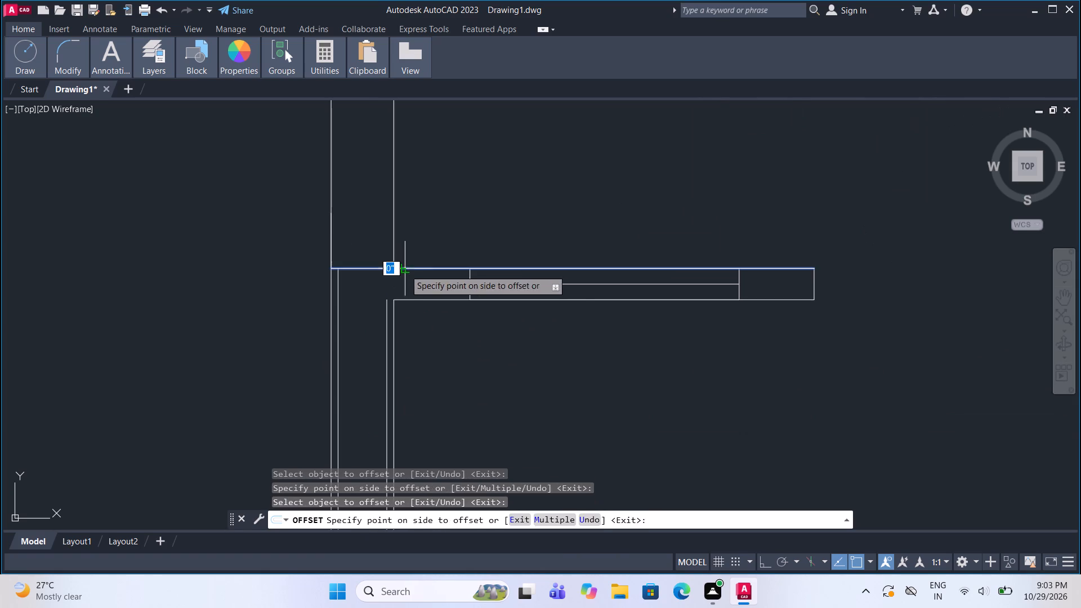
click(406, 285)
click(422, 298)
click(423, 285)
Offset both face lines of the left outer wall, above the windowed partition, 1" into the wall.
scroll(434, 295, down, 1)
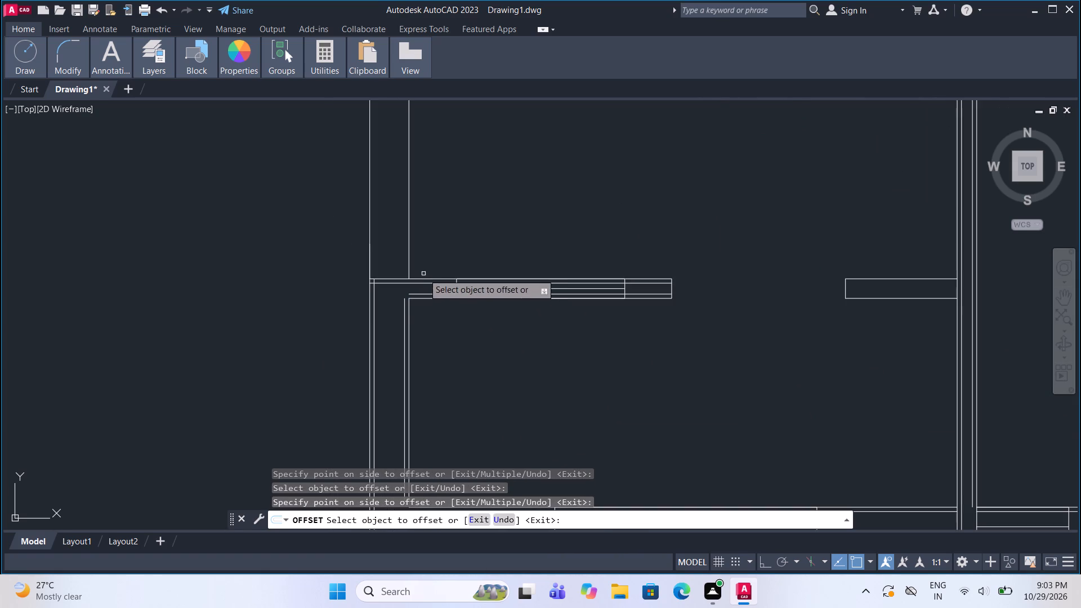
middle_drag(423, 274, 429, 357)
click(375, 292)
click(391, 301)
click(416, 311)
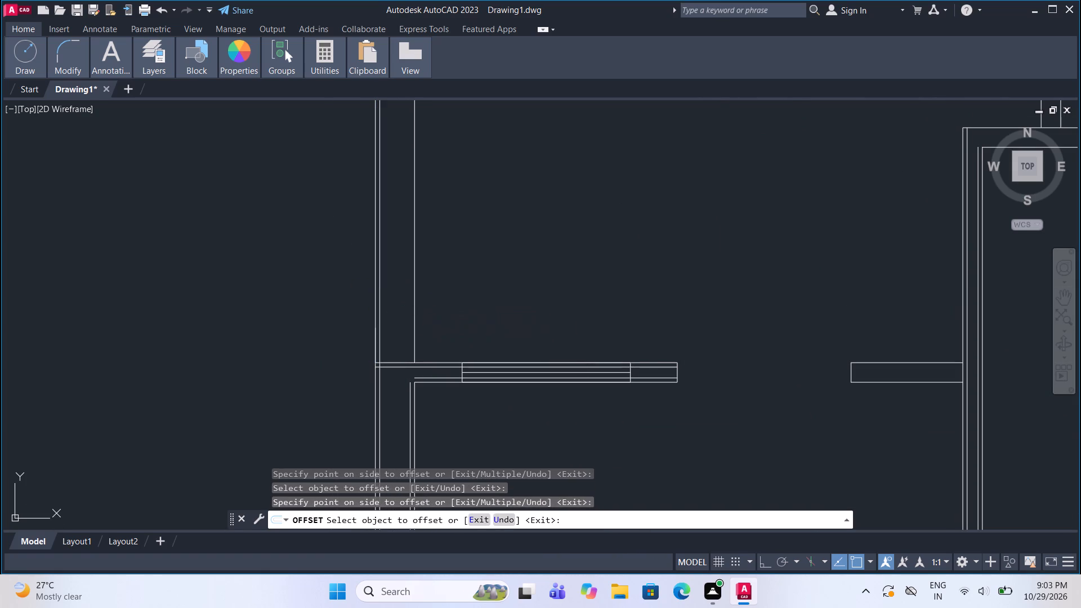
click(392, 296)
Offset both lines of the short partition stub on the far side of the opening 1" into the wall.
scroll(392, 297, down, 2)
scroll(586, 323, up, 3)
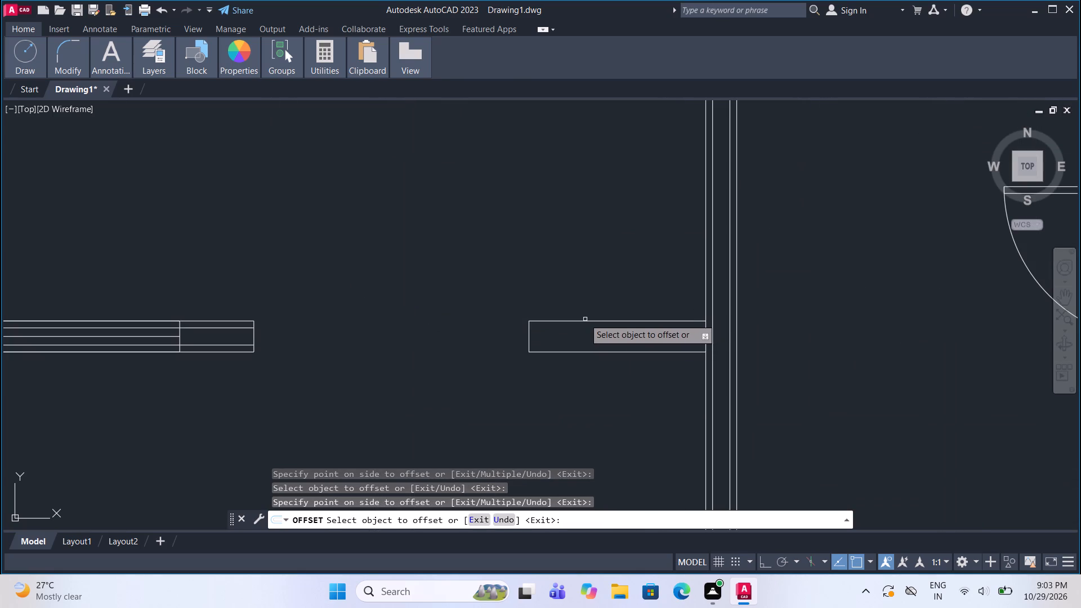
click(584, 319)
click(580, 323)
click(580, 334)
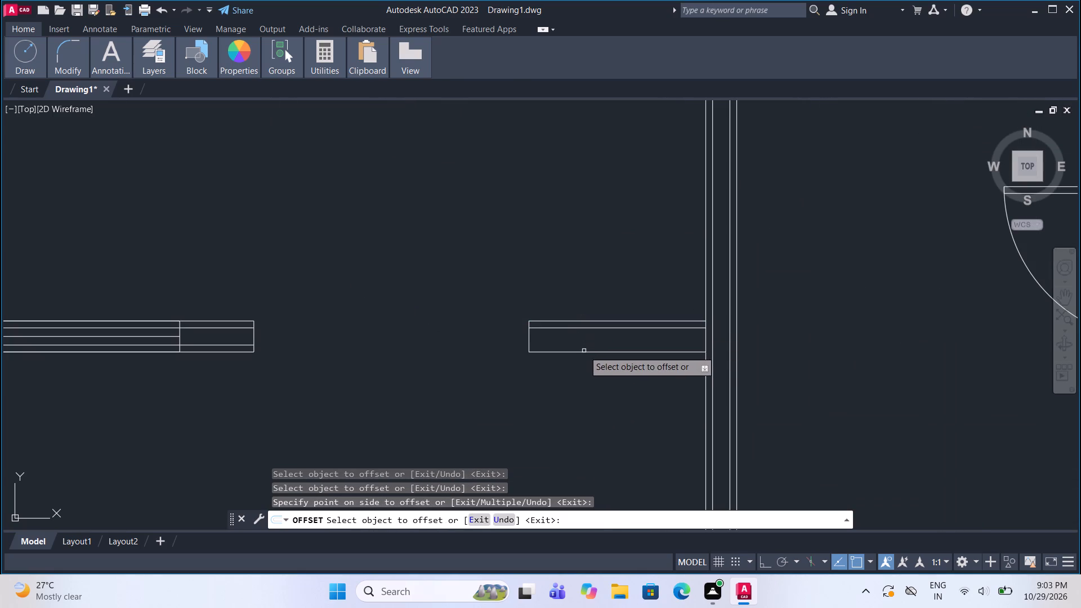
click(584, 352)
click(583, 342)
Offset both lines of the narrow lower-middle room's top wall 1" into the wall.
scroll(584, 346, down, 2)
middle_drag(448, 249, 480, 333)
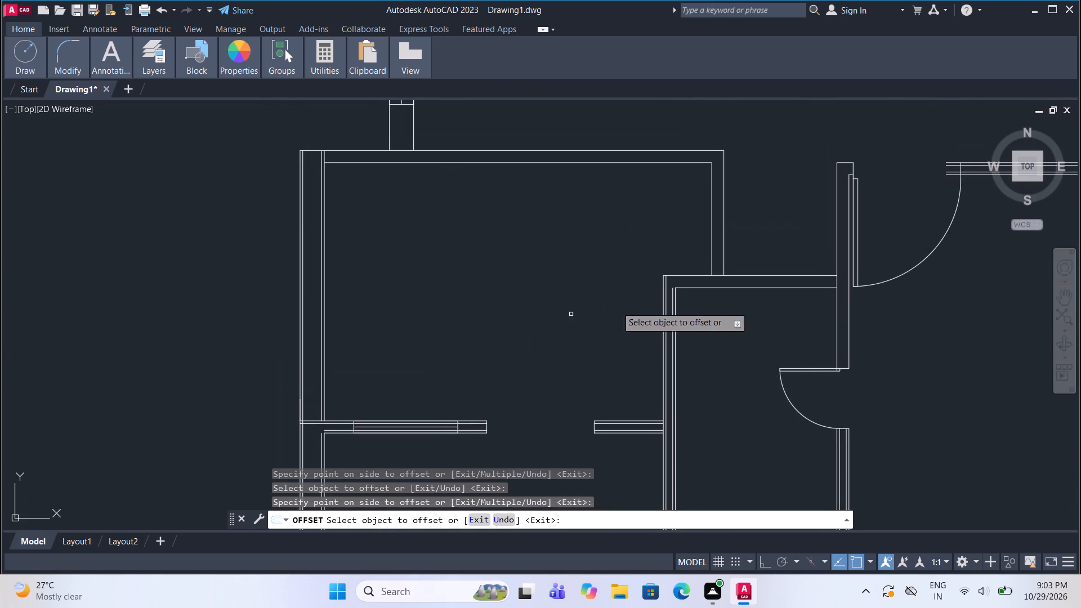
scroll(743, 285, up, 2)
click(746, 264)
click(747, 287)
click(748, 290)
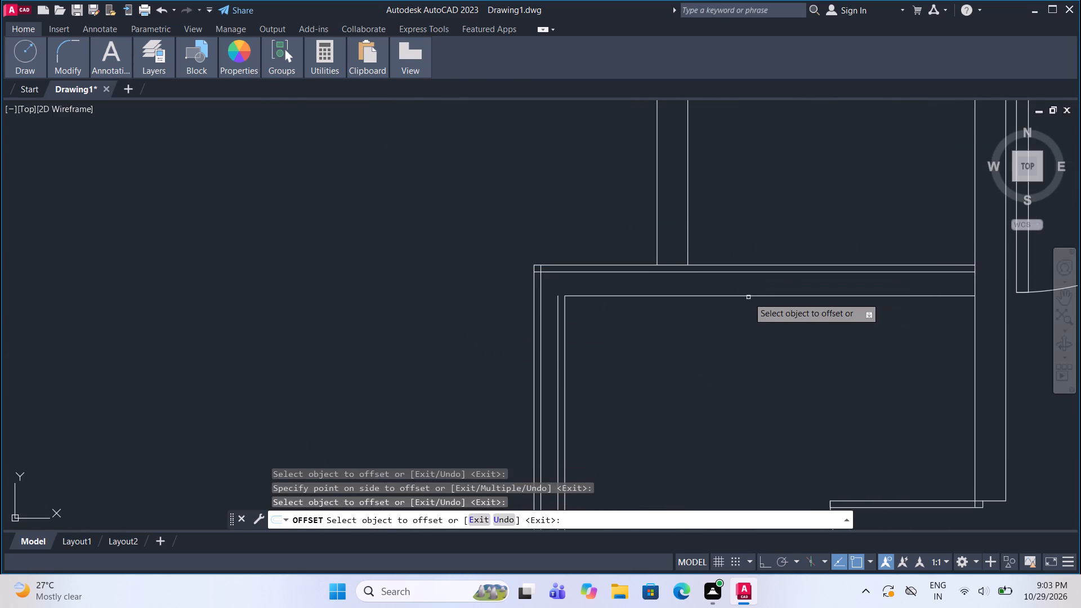
click(748, 297)
click(746, 261)
Offset both lines of the short vertical wall rising from the narrow room's top wall 1" into the wall.
click(688, 238)
click(601, 238)
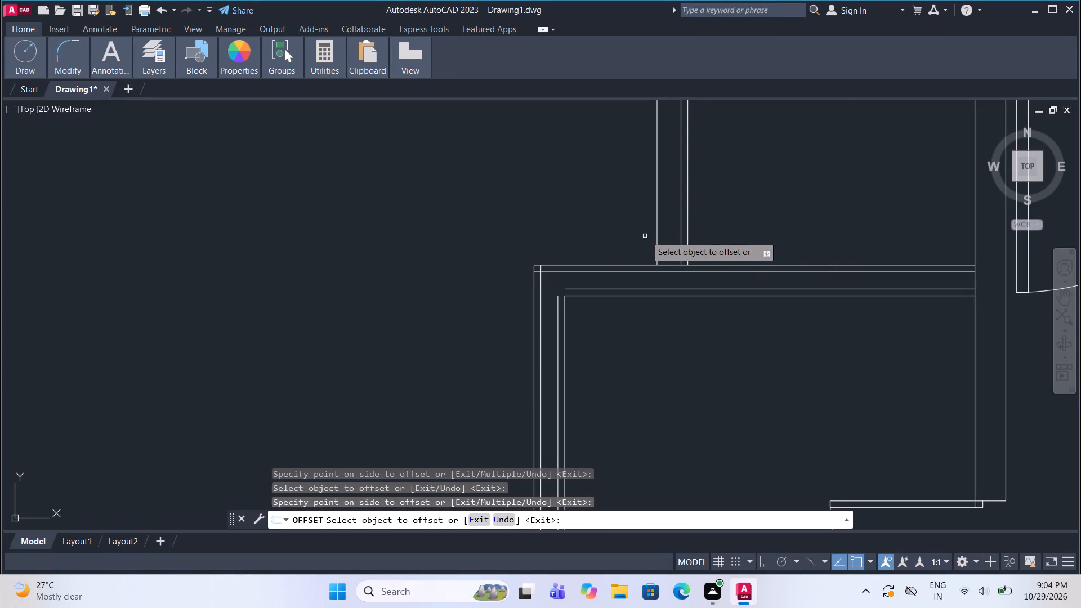
drag(654, 238, 661, 239)
drag(658, 237, 663, 237)
click(736, 237)
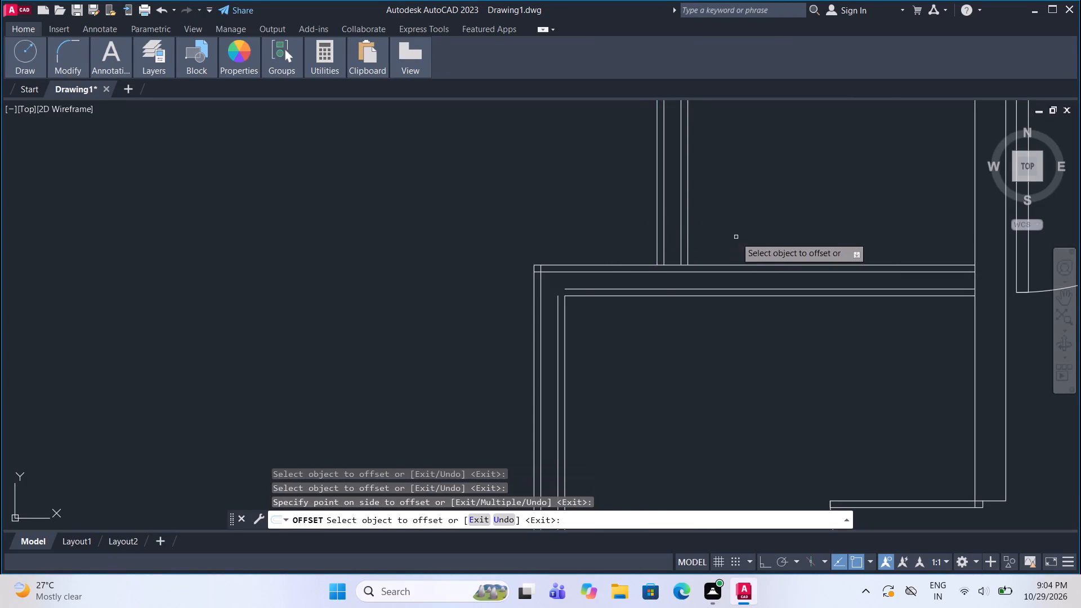
Offset both lines of the horizontal wall between the hall and the left room below it 1" into the wall.
scroll(581, 357, down, 4)
scroll(549, 295, up, 3)
click(542, 320)
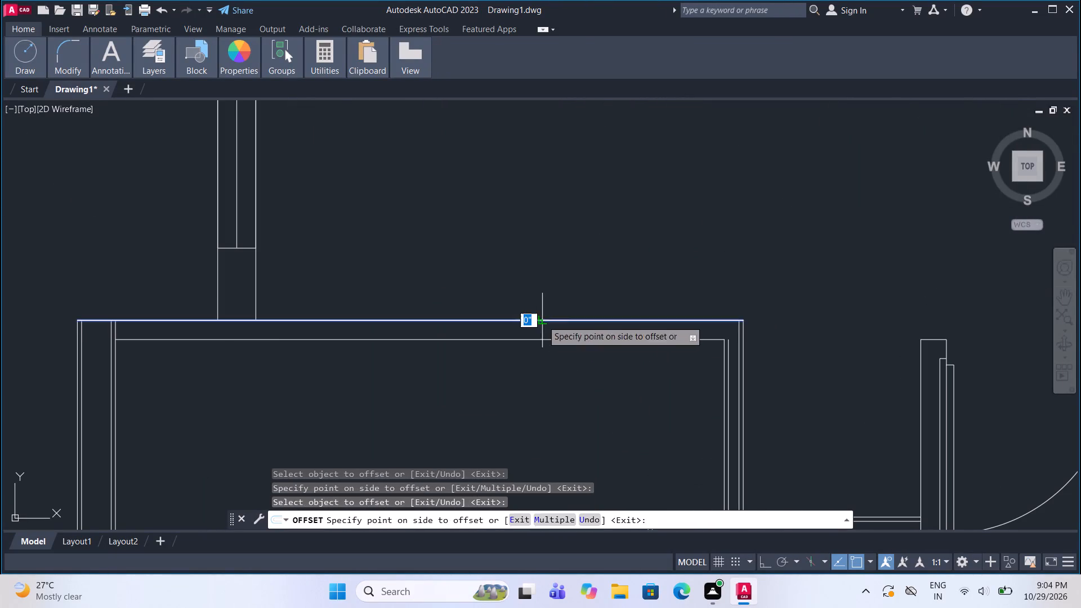
click(544, 362)
click(546, 339)
click(549, 292)
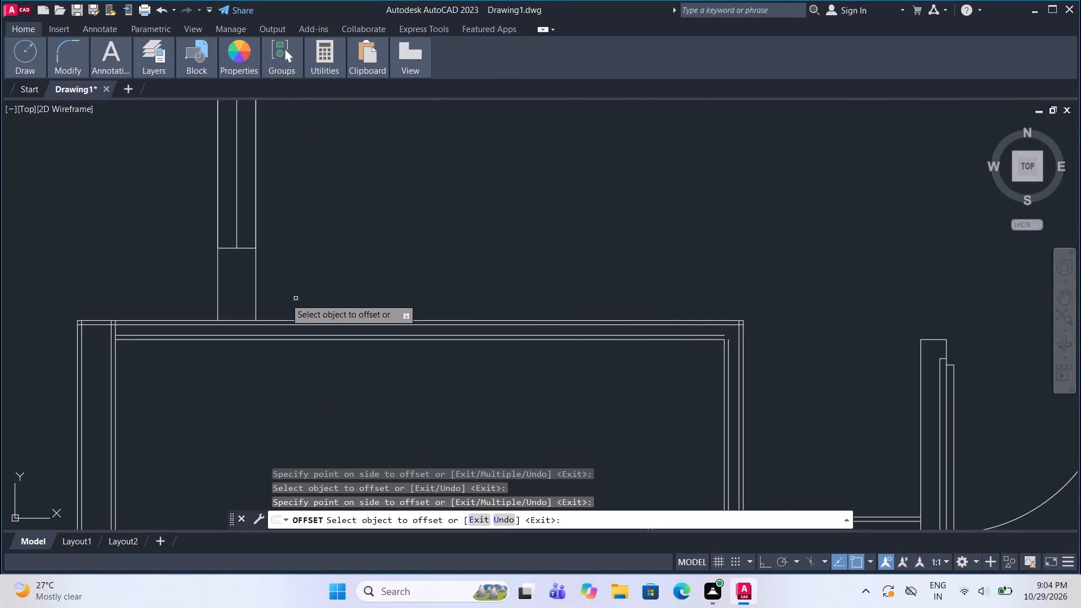
Offset both face lines of the hall's windowed left wall 1" into the wall.
middle_drag(309, 298, 478, 322)
click(387, 301)
click(396, 302)
double_click(445, 302)
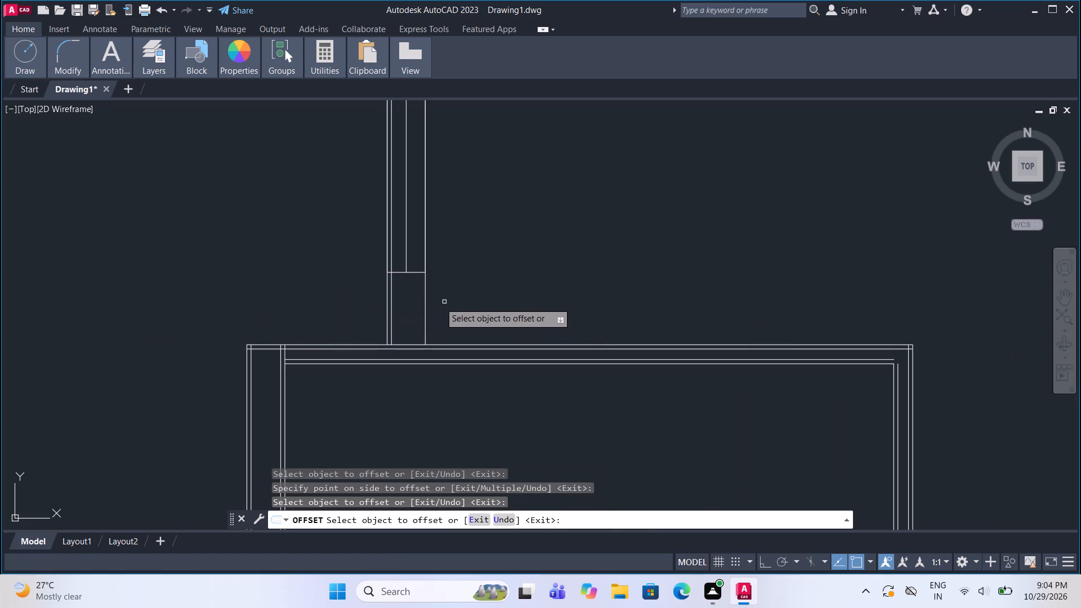
click(423, 310)
double_click(422, 327)
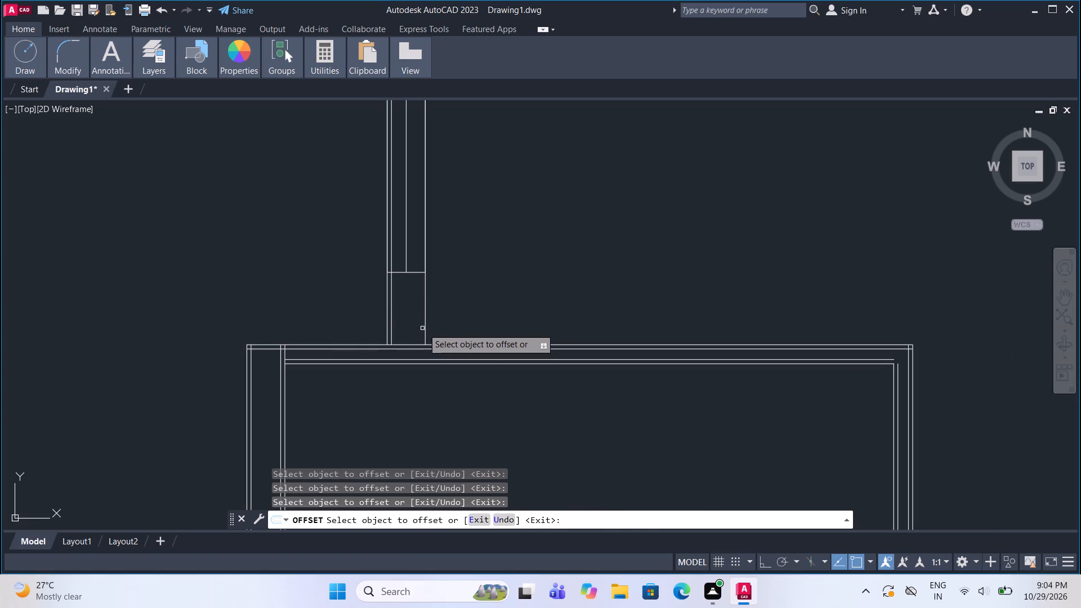
click(427, 331)
click(421, 328)
click(348, 323)
Offset both lines of the long horizontal wall between the hall and the upper rooms 1" into the wall.
scroll(430, 403, down, 2)
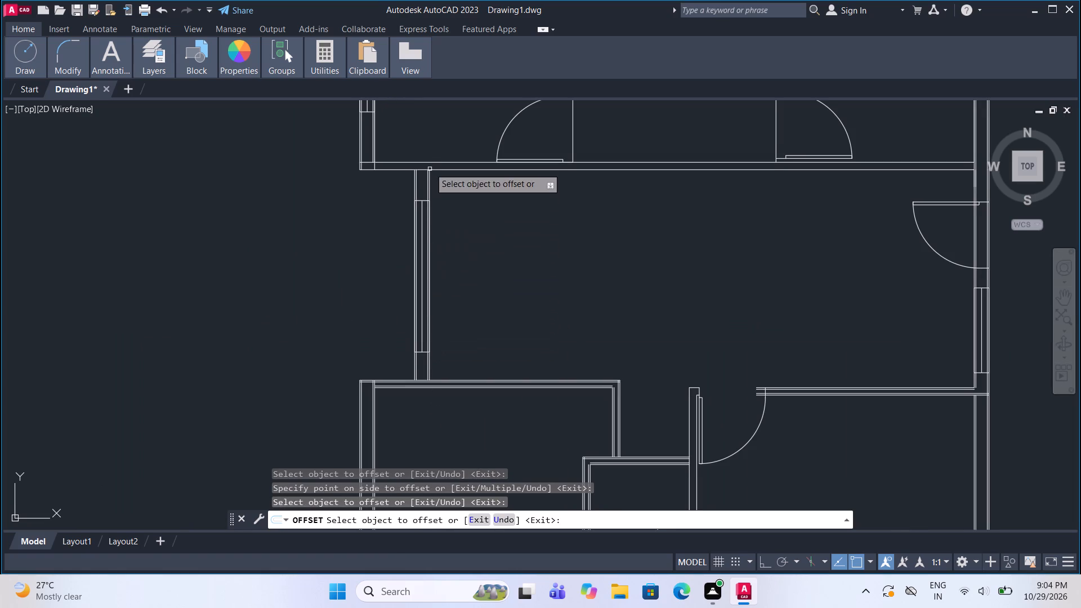
middle_drag(430, 168, 445, 300)
scroll(402, 291, up, 2)
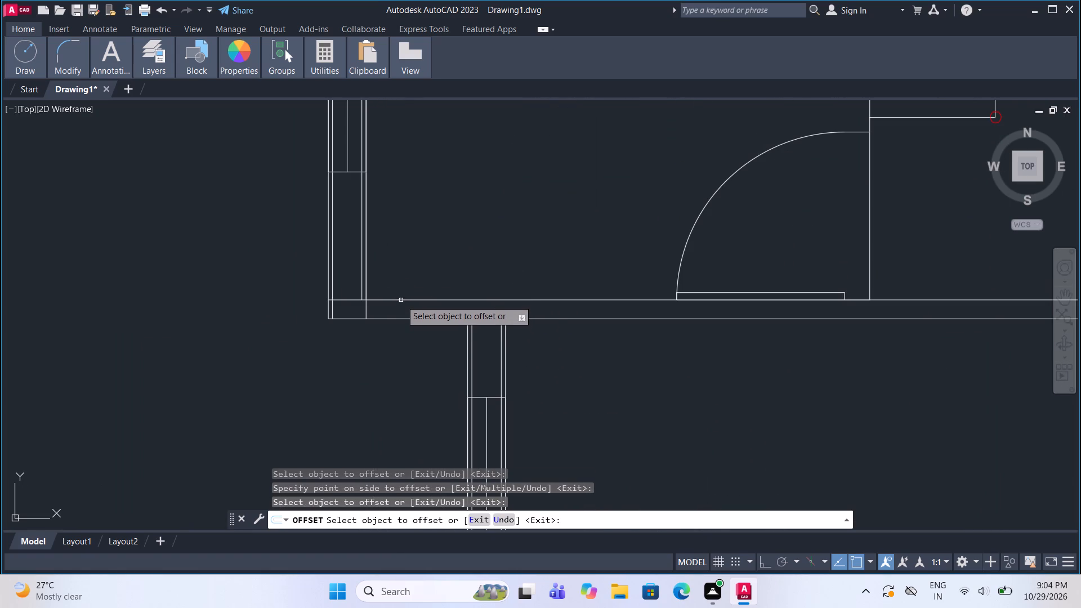
click(401, 300)
click(405, 335)
click(408, 319)
click(408, 274)
Offset both lines of the wall between the upper-left room and the adjoining small room 1" into the wall.
scroll(353, 311, down, 2)
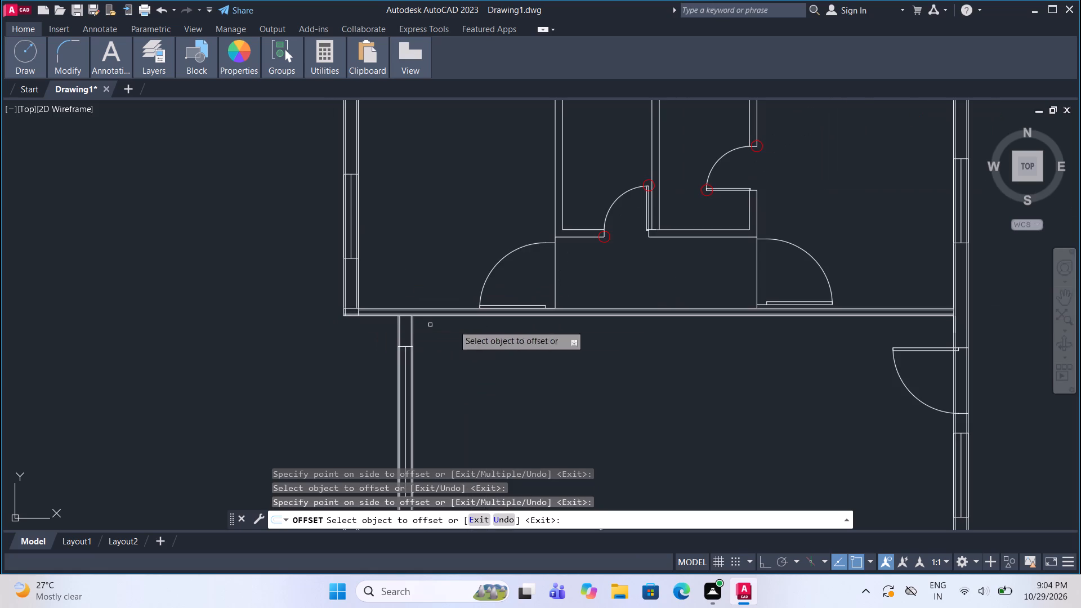
middle_drag(582, 325, 548, 428)
scroll(533, 226, up, 2)
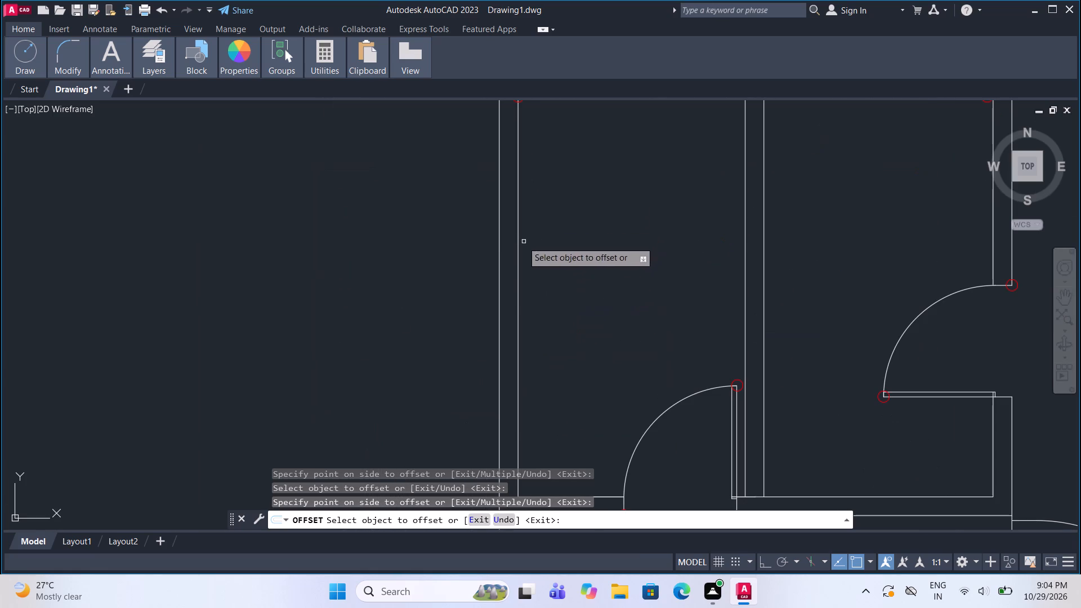
click(499, 253)
click(544, 255)
click(518, 272)
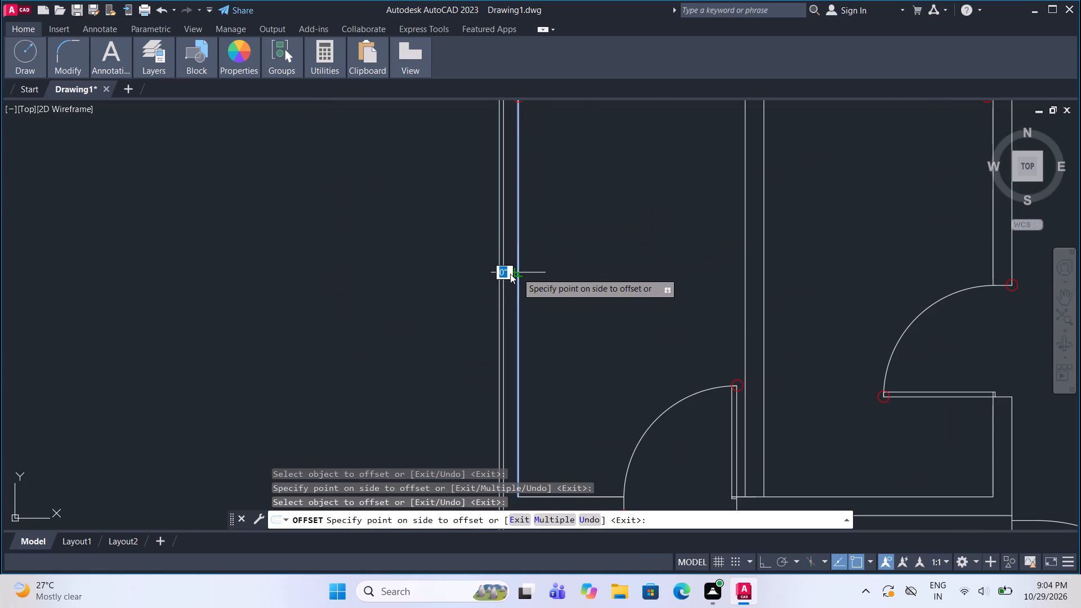
click(466, 275)
Offset both lines of the vertical wall between the two small upper rooms 1" into the wall.
click(743, 307)
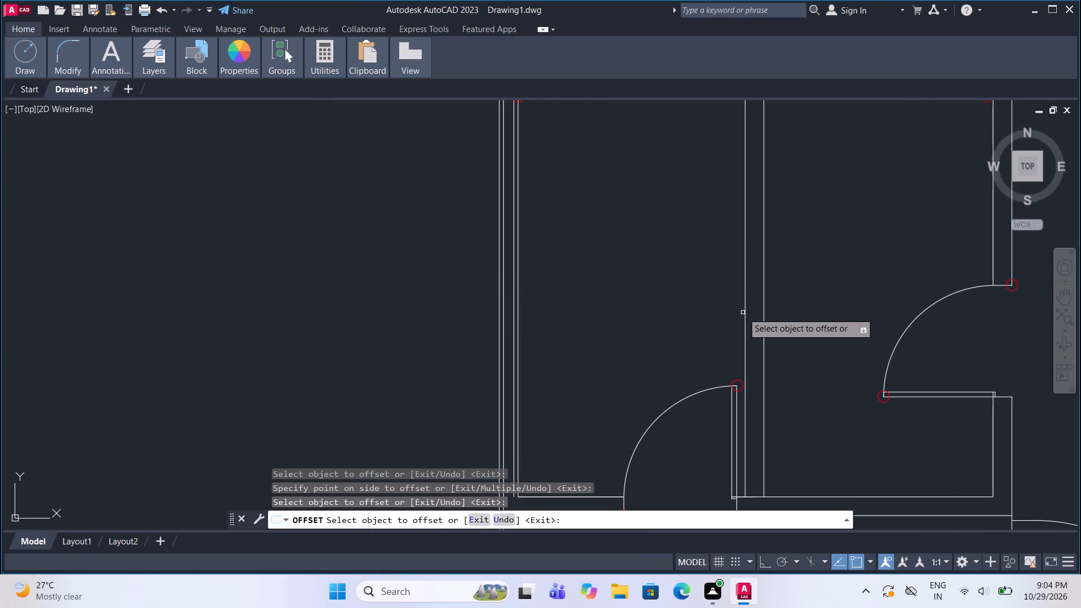
click(747, 315)
double_click(812, 317)
click(765, 314)
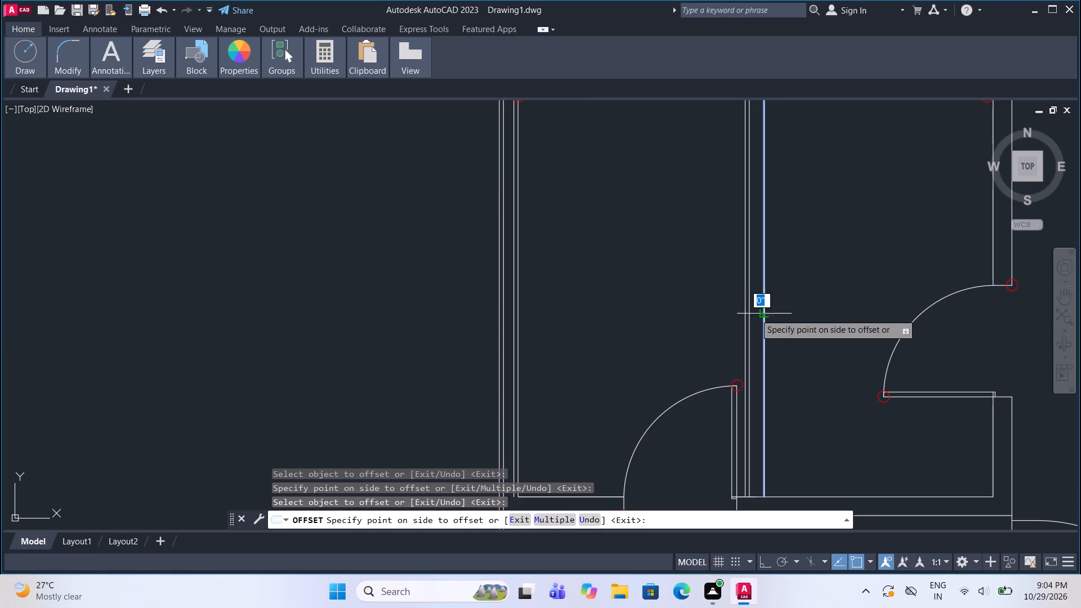
click(682, 314)
Offset both lines of the right small room's right wall 1" into the wall, above and below its door.
scroll(488, 341, down, 4)
scroll(586, 338, up, 2)
scroll(508, 292, up, 1)
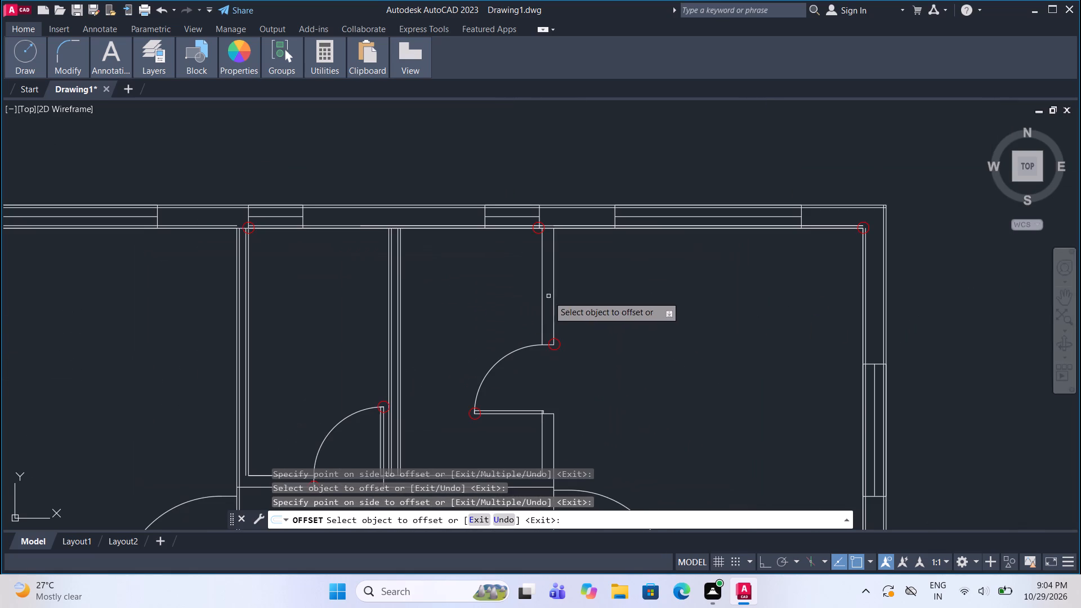
click(542, 291)
double_click(566, 297)
click(553, 290)
click(499, 290)
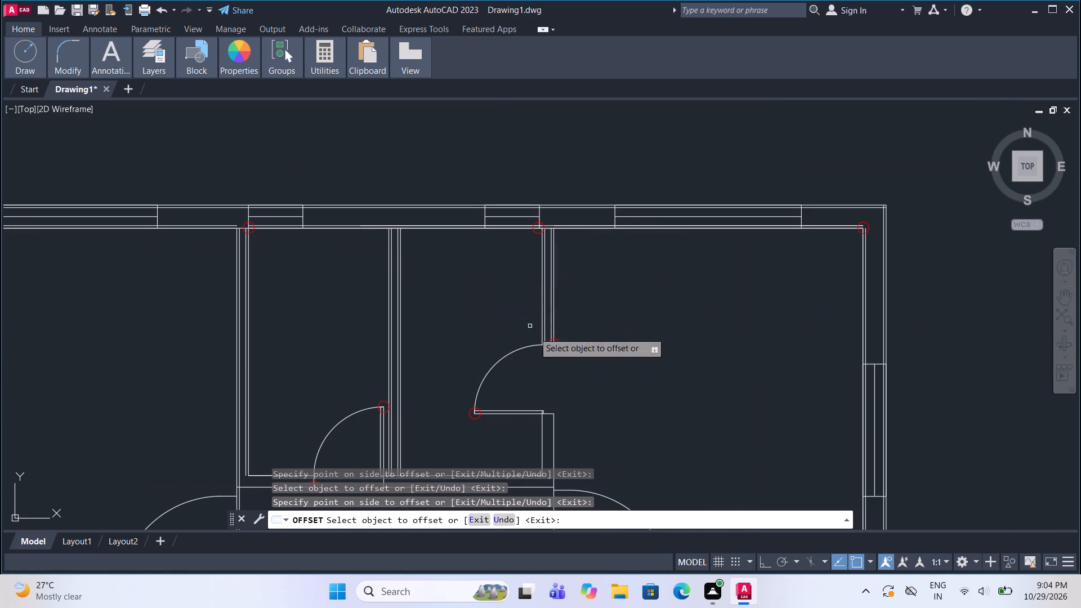
middle_drag(546, 352, 546, 275)
click(540, 356)
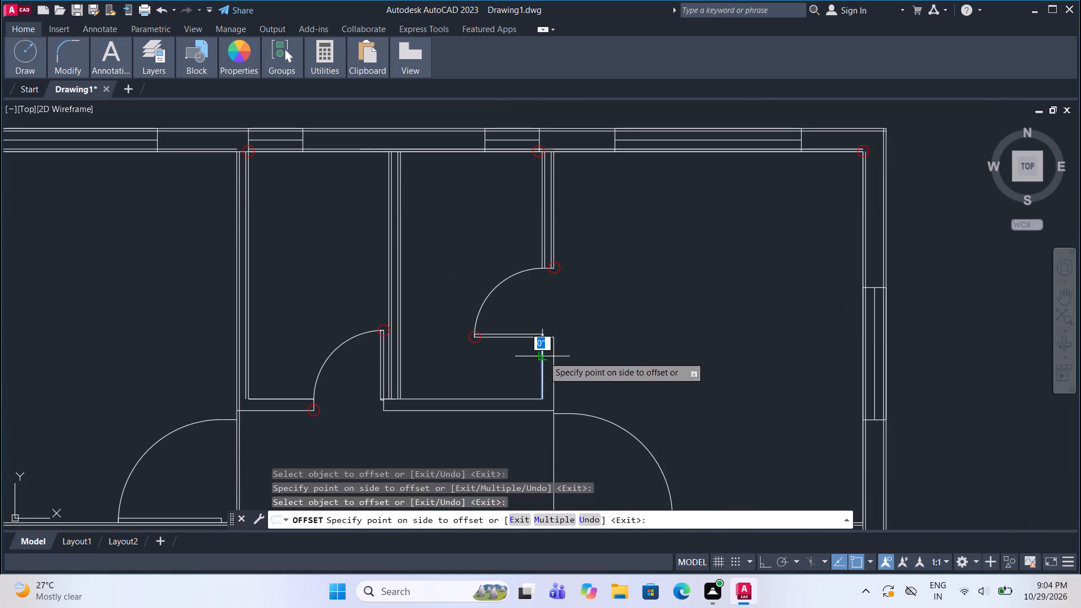
click(579, 356)
click(553, 360)
click(518, 359)
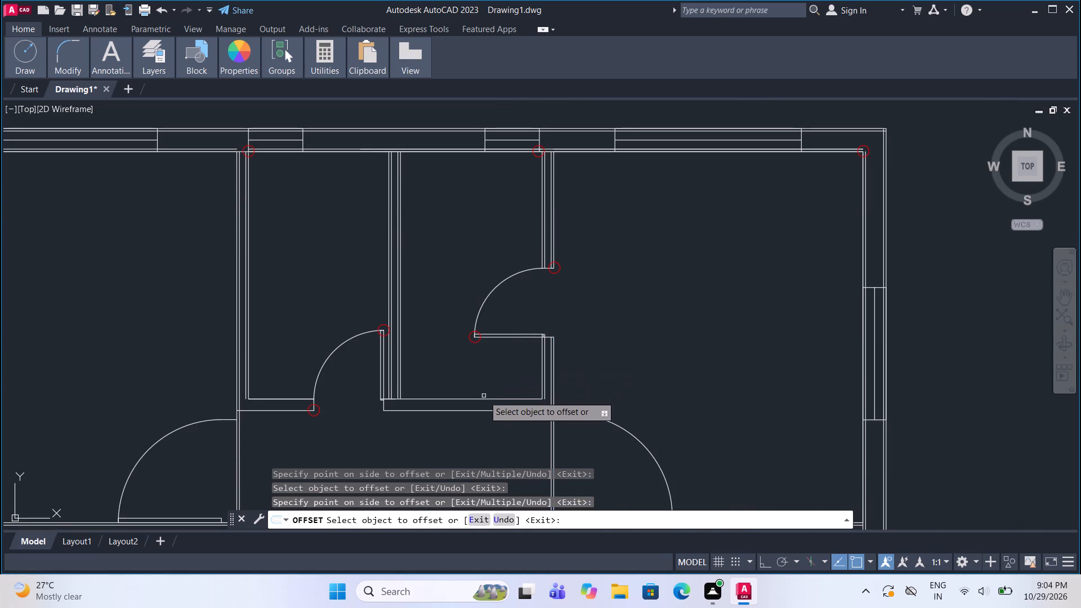
Offset both lines of the right small upper room's bottom wall 1" into the wall.
drag(484, 399, 483, 410)
drag(481, 414, 483, 428)
click(480, 408)
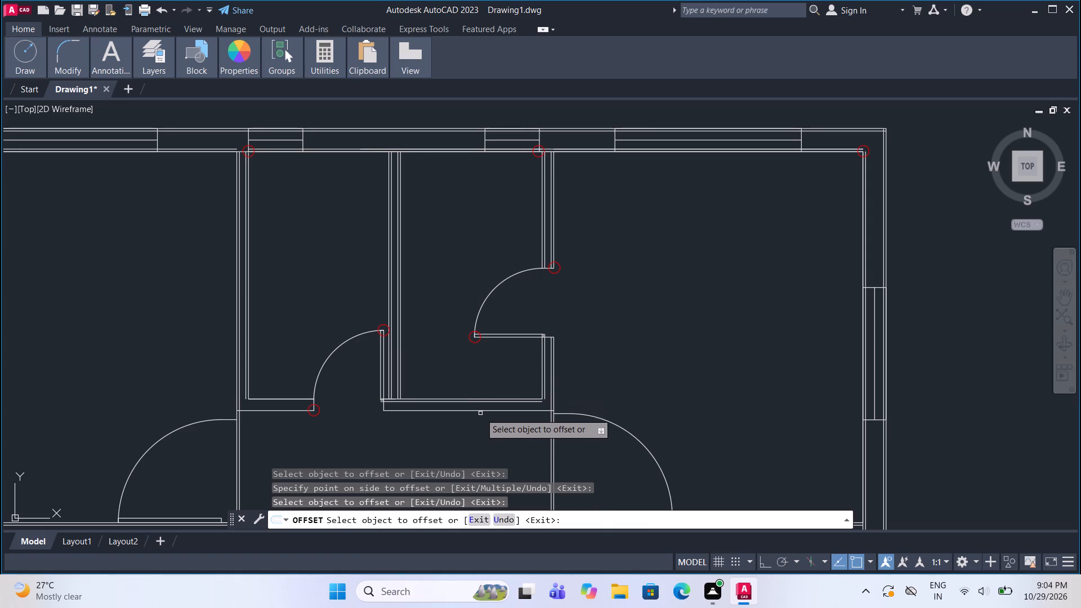
click(480, 410)
click(475, 374)
Fillet the offset lines into closed corners at the building's upper-left corner, for both the outer and inner wall faces.
middle_drag(578, 388, 537, 344)
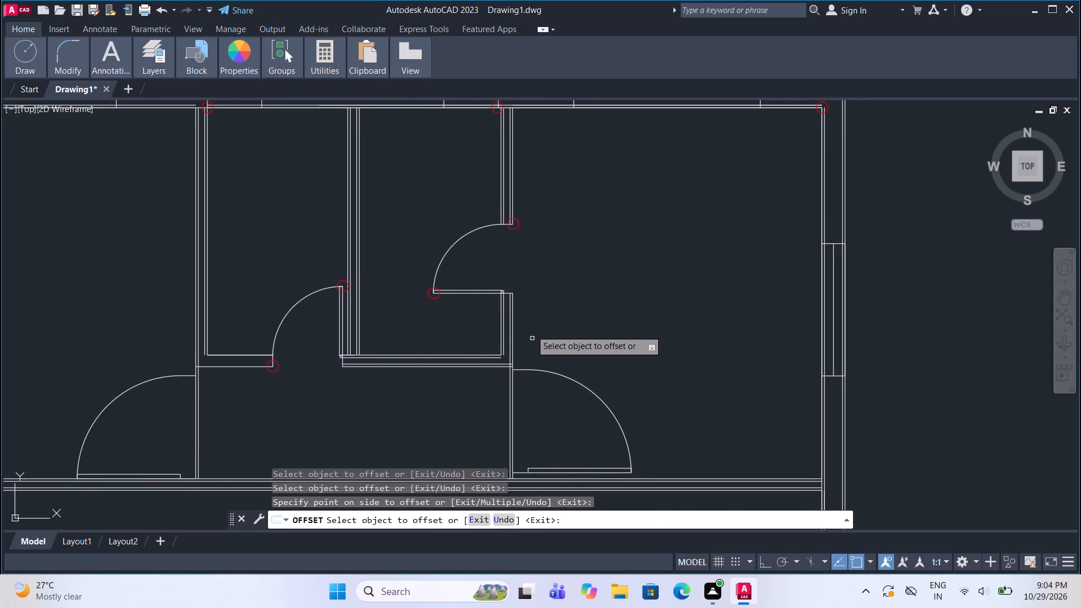
scroll(535, 315, down, 2)
scroll(543, 367, up, 3)
scroll(540, 368, down, 4)
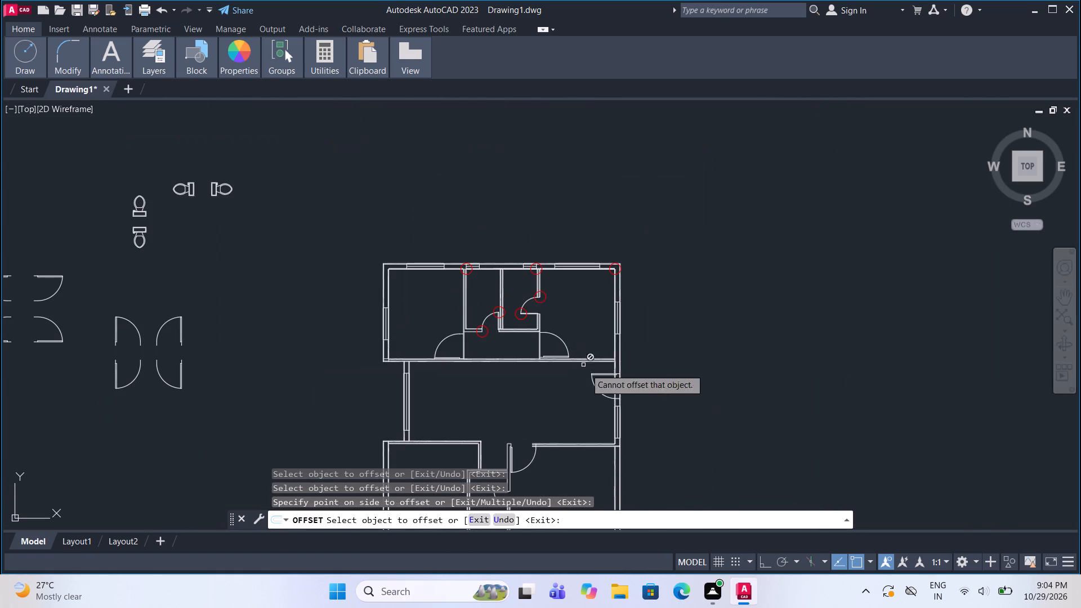
middle_drag(613, 416, 618, 321)
scroll(494, 428, up, 2)
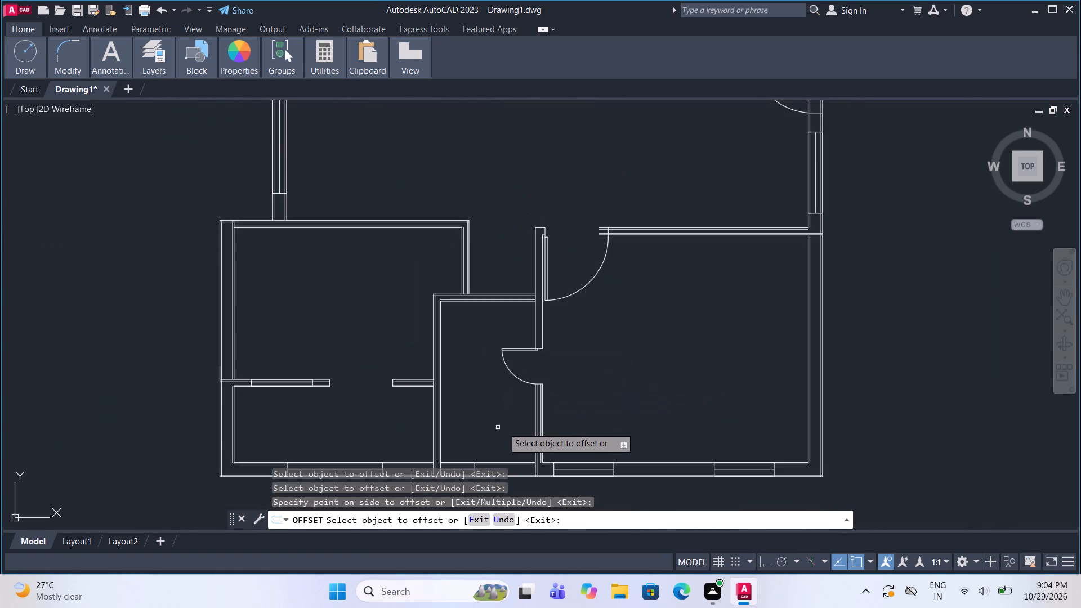
scroll(416, 355, down, 2)
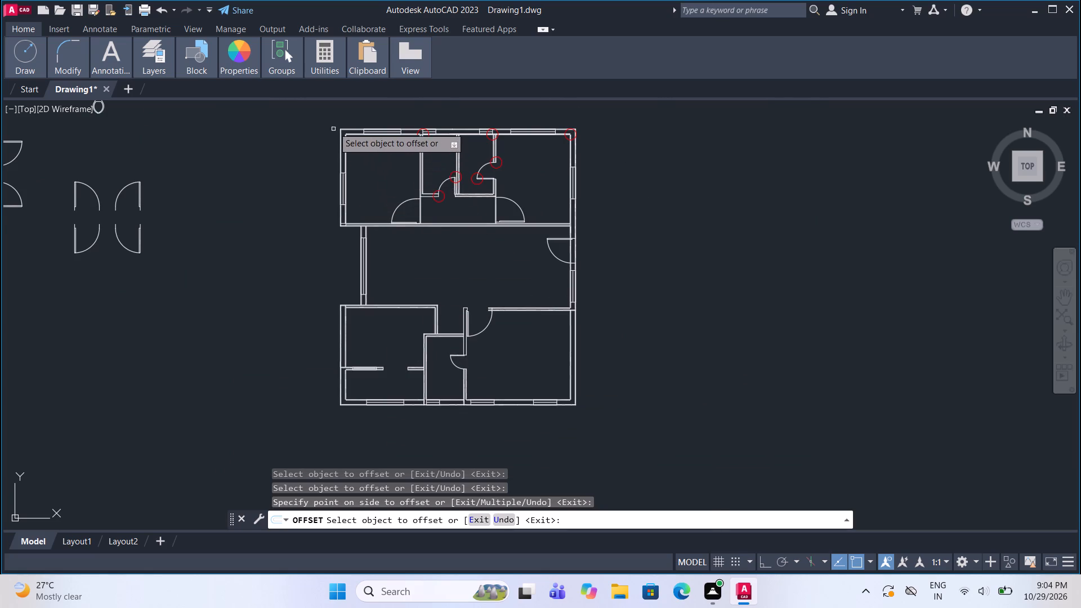
scroll(331, 117, up, 3)
scroll(381, 146, up, 2)
middle_drag(402, 168, 469, 217)
key(Escape)
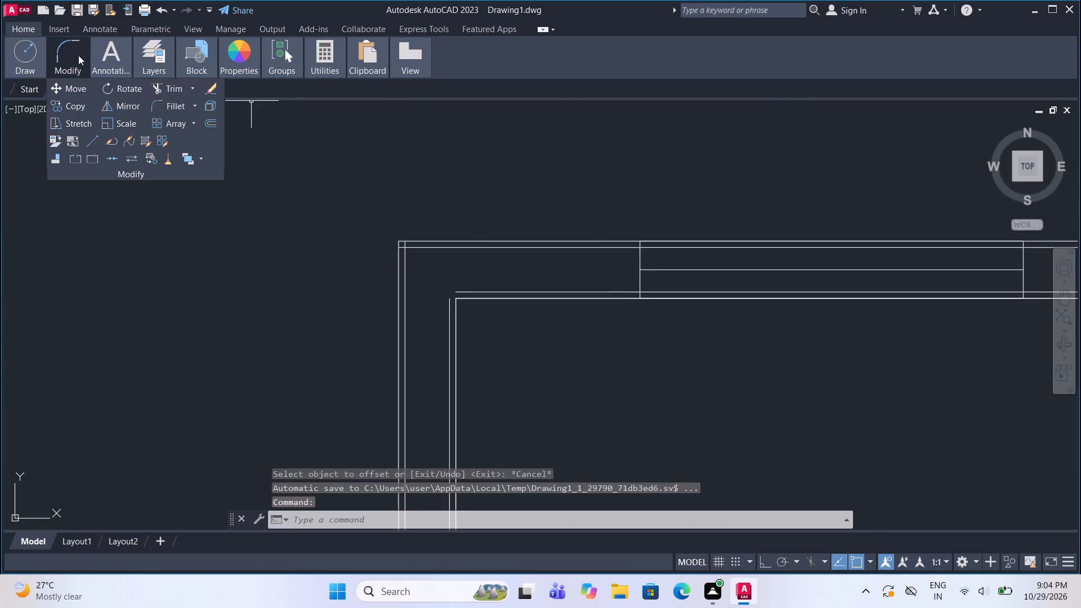
click(169, 105)
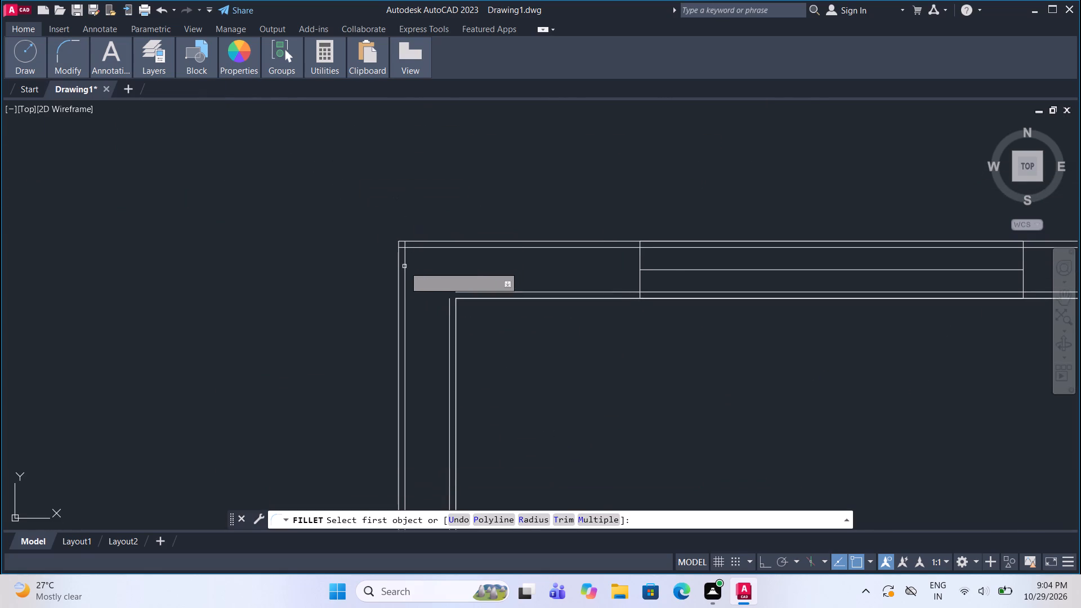
click(404, 266)
click(419, 247)
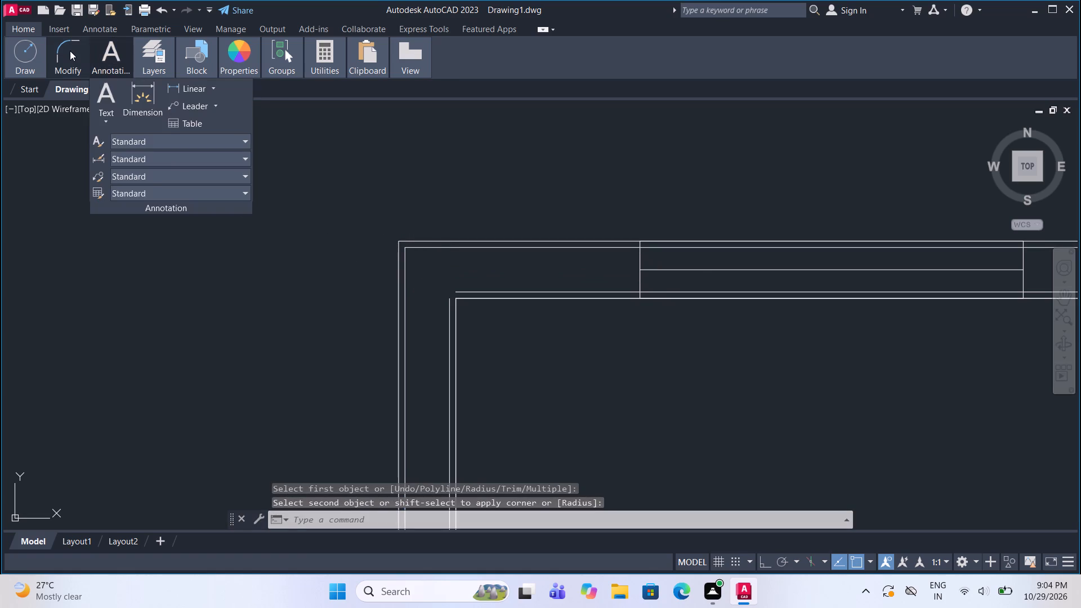
click(70, 51)
click(173, 105)
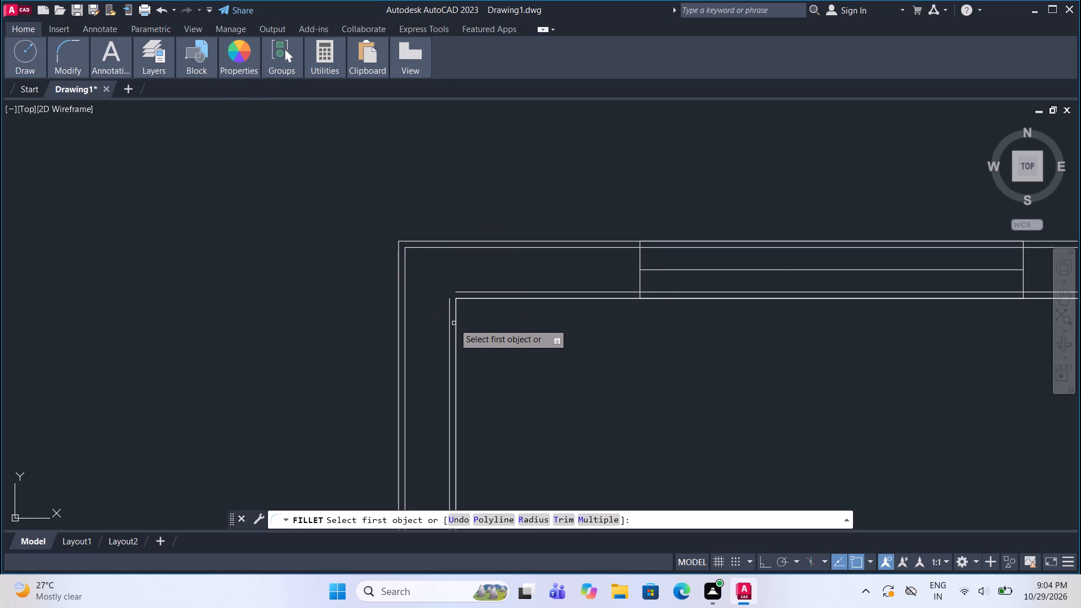
click(448, 320)
double_click(465, 295)
click(465, 293)
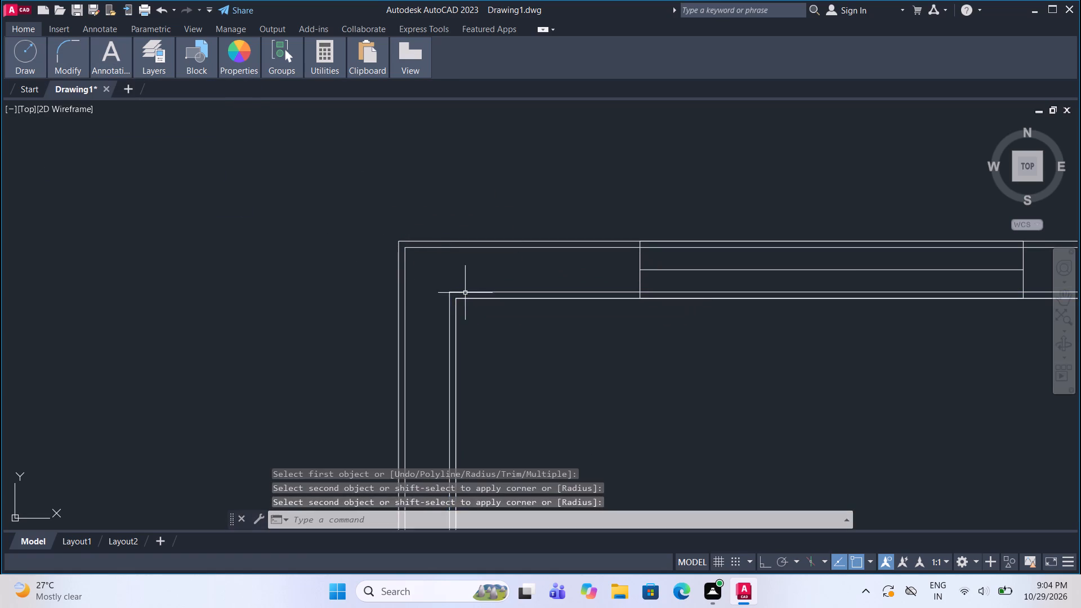
Trim the offset lines out of the top-wall windows of the upper-left room and the left small room.
scroll(355, 251, down, 3)
scroll(459, 272, up, 2)
scroll(410, 210, up, 2)
middle_drag(410, 208, 418, 233)
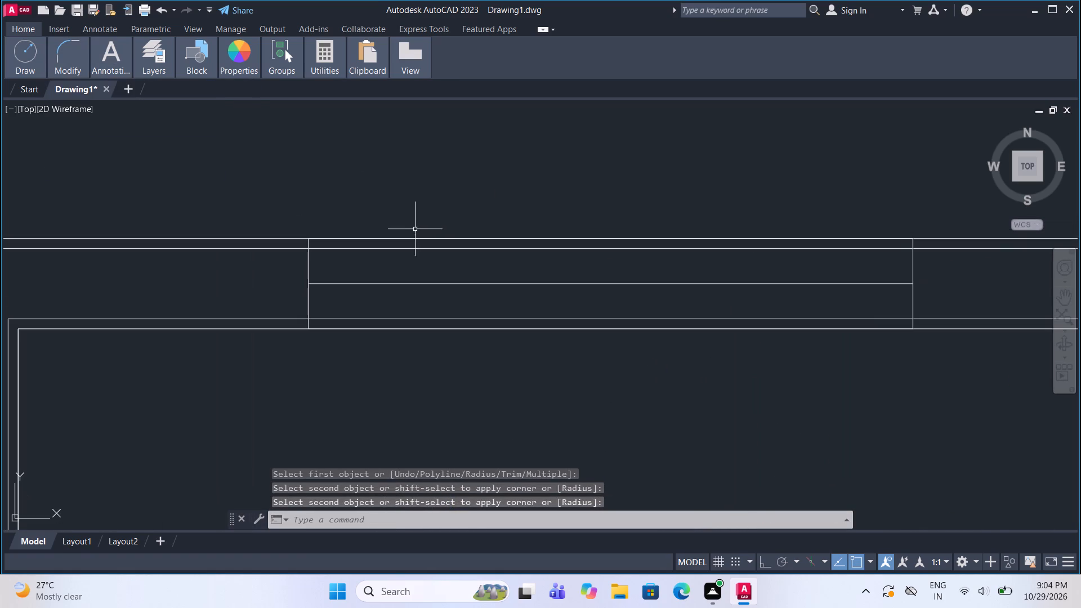
click(73, 48)
click(173, 87)
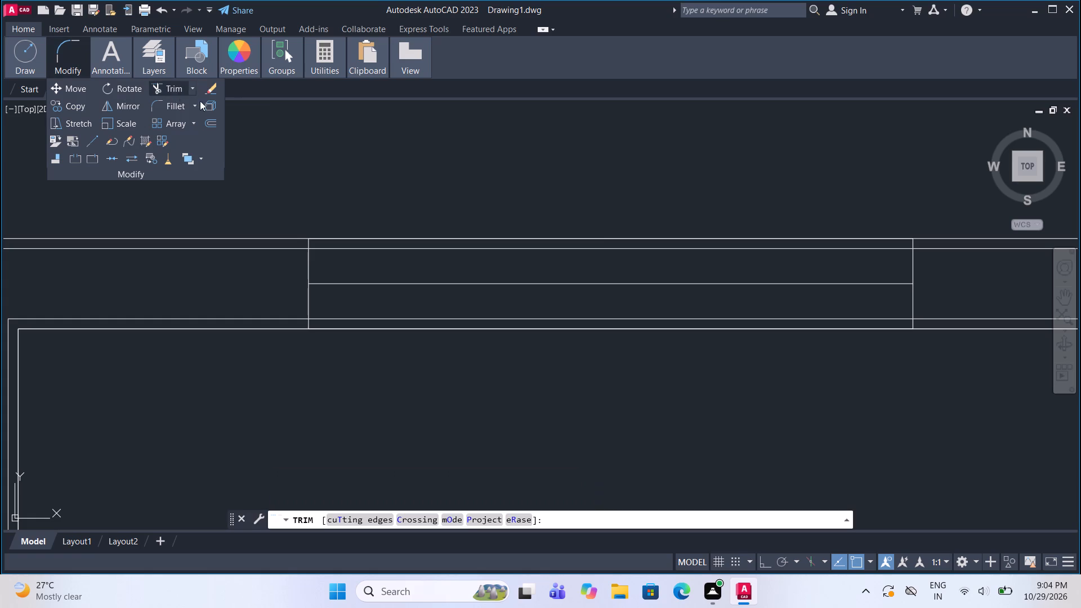
click(364, 247)
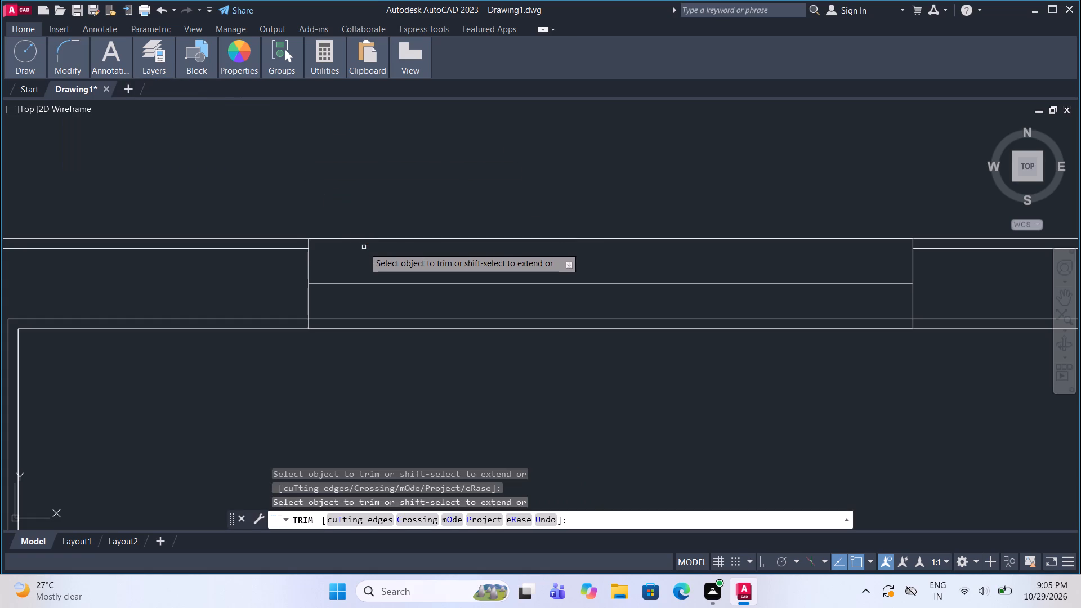
click(412, 317)
scroll(405, 291, down, 3)
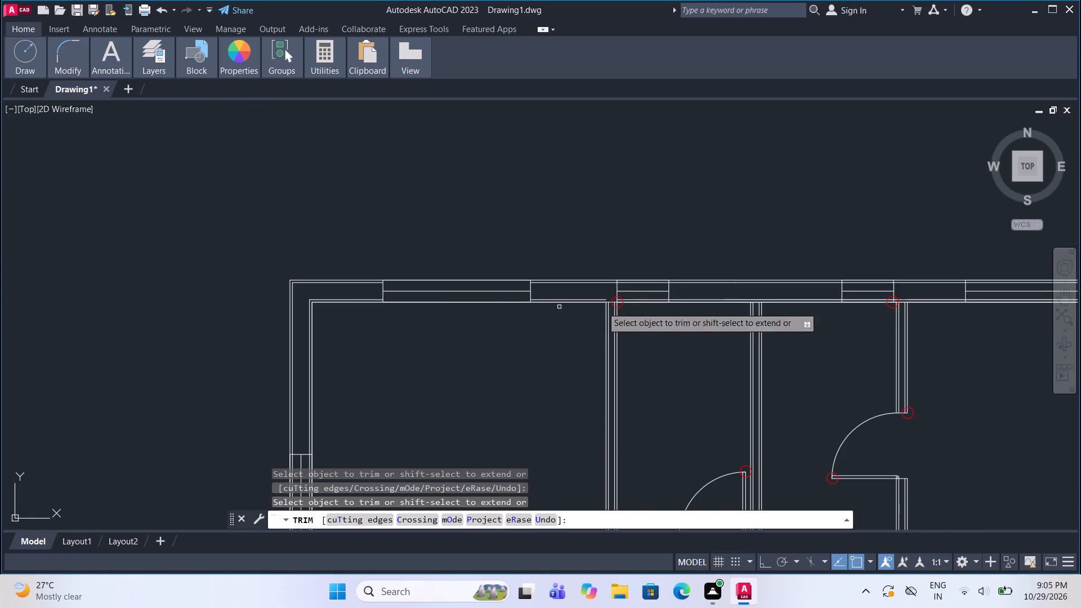
scroll(661, 278, up, 2)
click(632, 292)
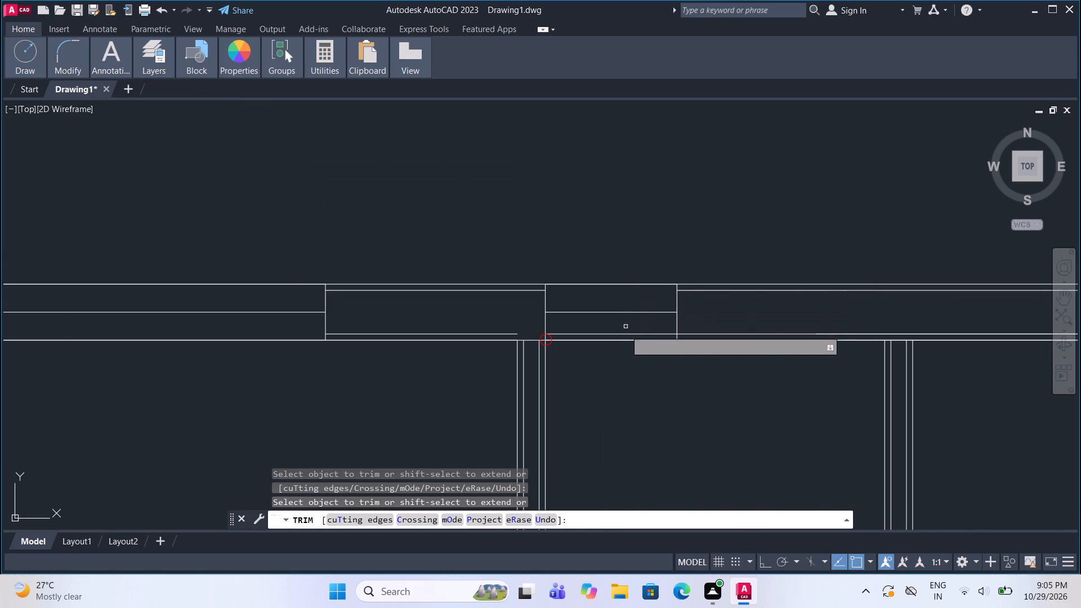
click(625, 334)
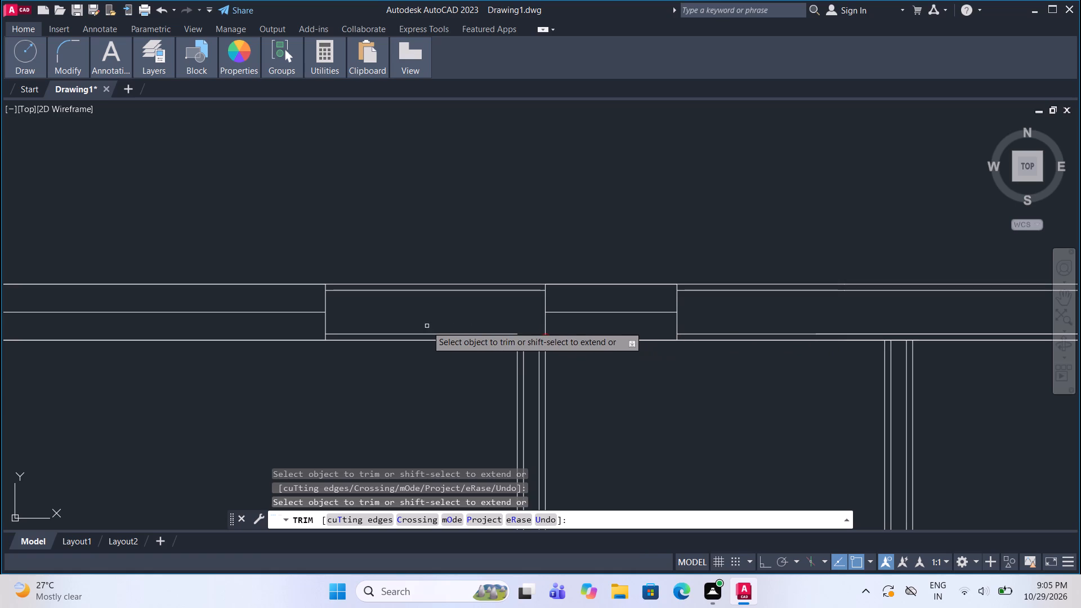
Trim the offset lines out of the top-wall windows of the right small room and the upper-right room.
scroll(427, 326, down, 2)
scroll(749, 321, up, 2)
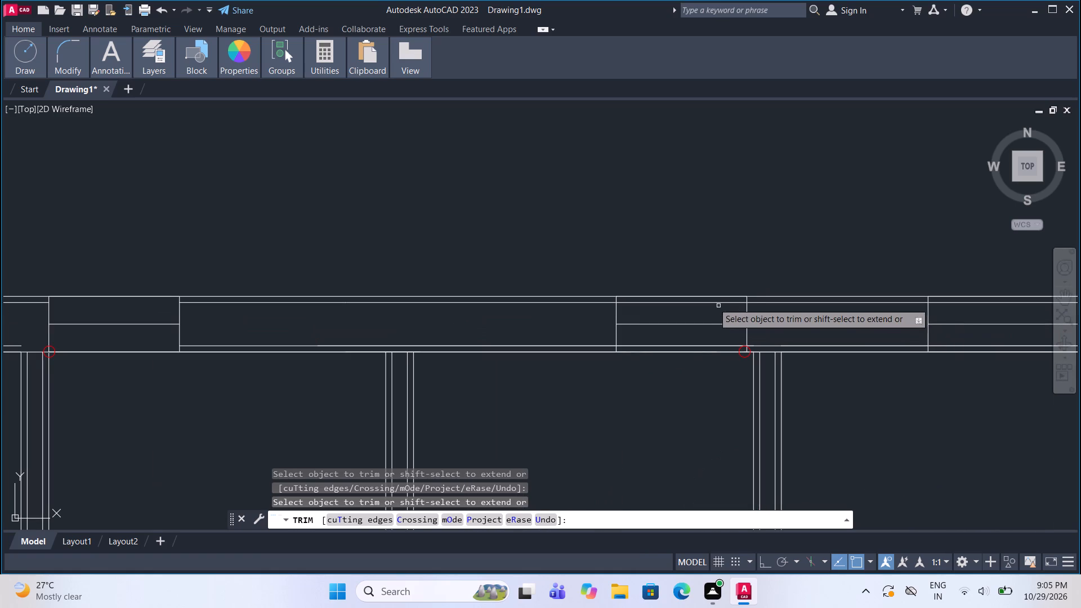
click(703, 303)
double_click(702, 344)
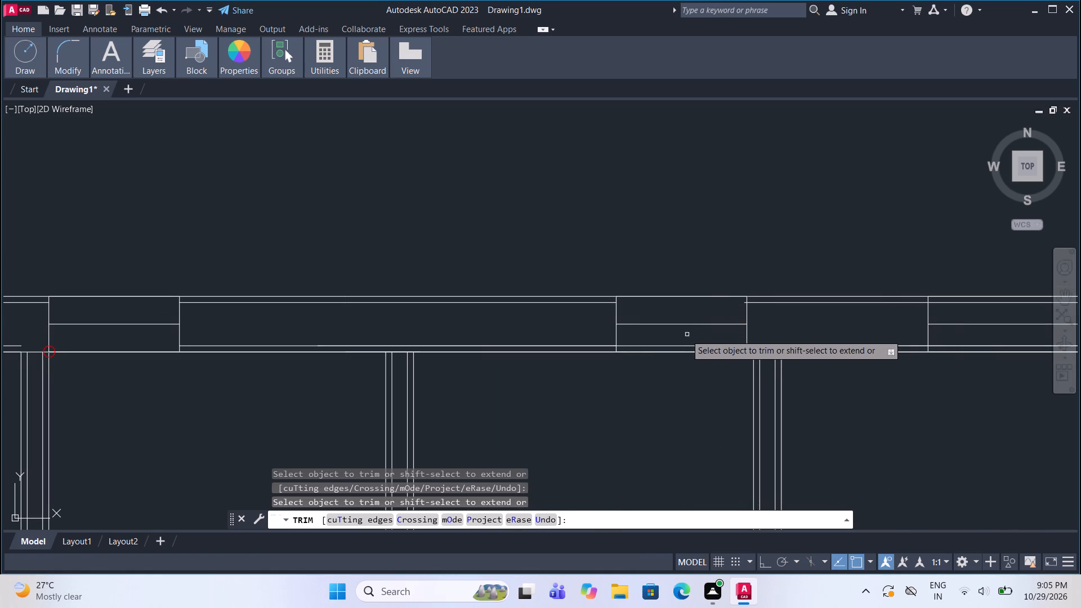
click(689, 345)
scroll(580, 323, down, 3)
scroll(727, 324, up, 3)
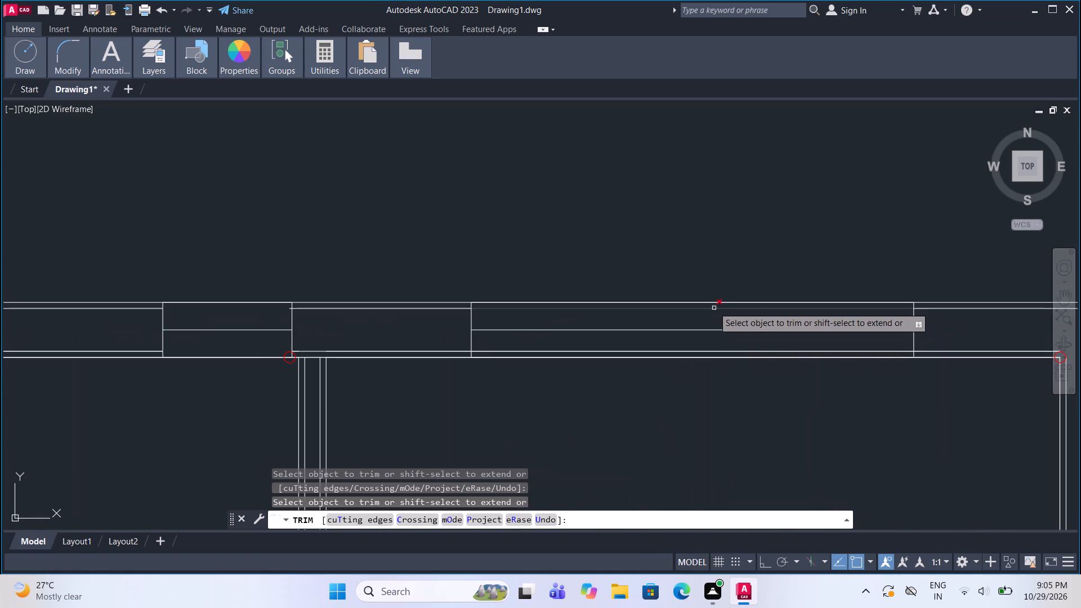
click(713, 309)
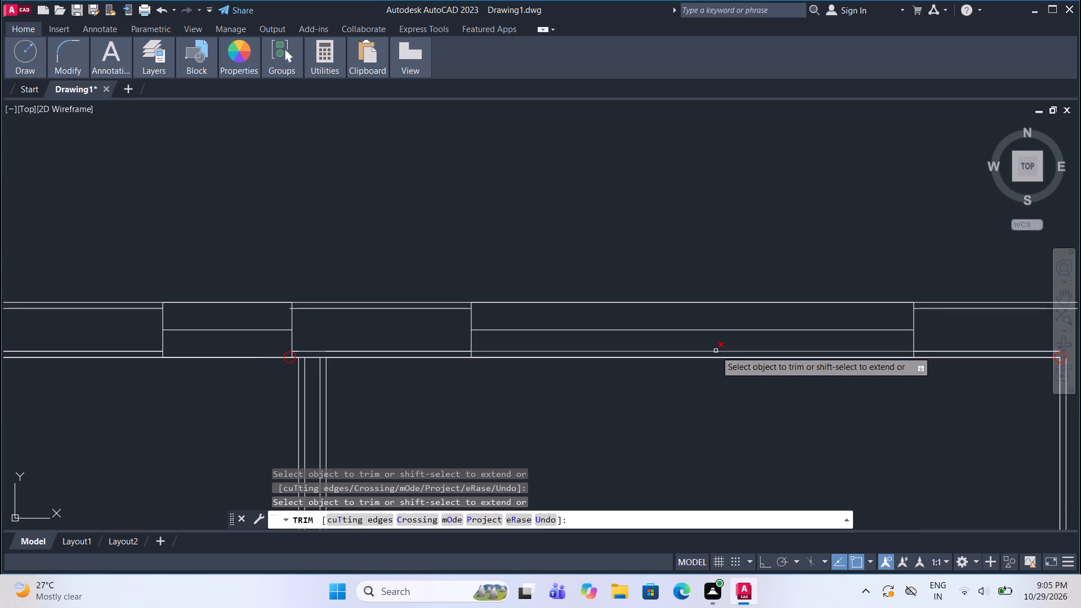
click(716, 351)
click(710, 350)
Trim the offset lines out of the two right-wall windows, in the upper-right room and below the hall's entrance door.
scroll(680, 276, down, 3)
scroll(777, 396, up, 1)
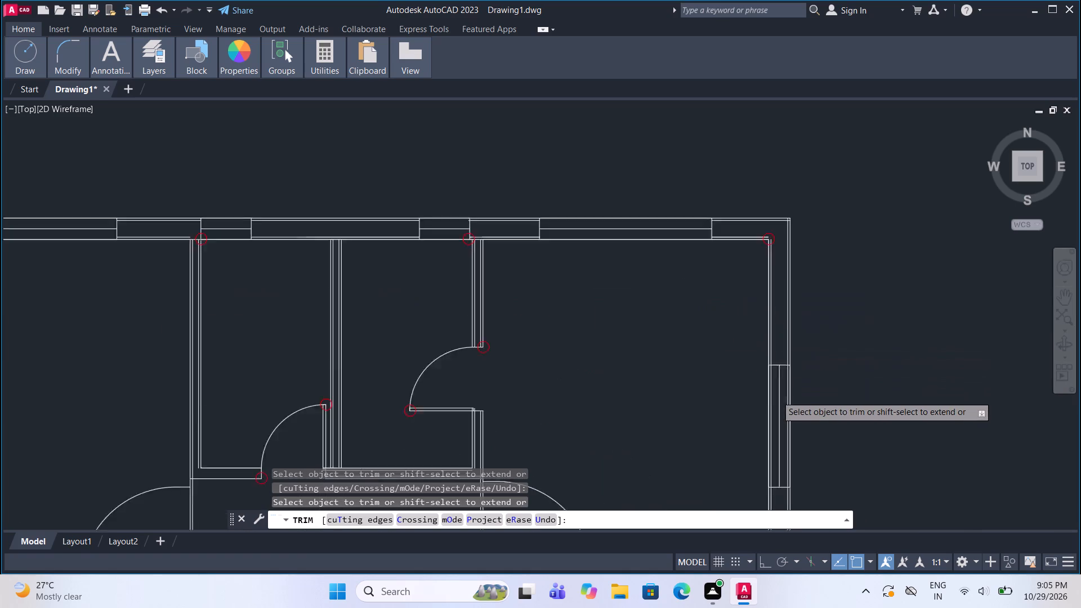
scroll(776, 396, up, 3)
click(746, 374)
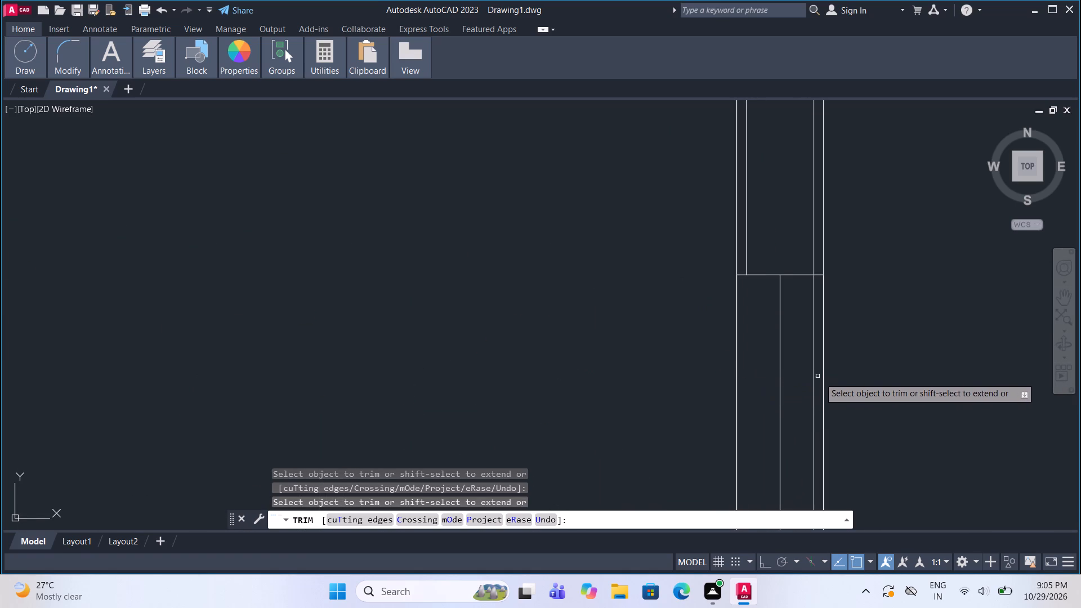
double_click(815, 380)
scroll(745, 280, down, 4)
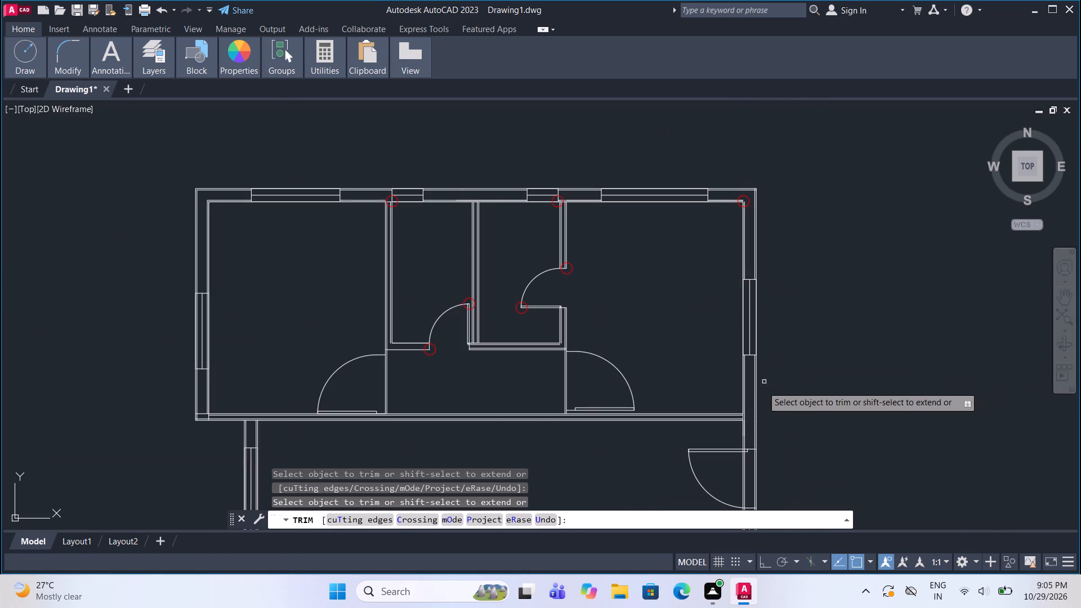
scroll(644, 290, down, 2)
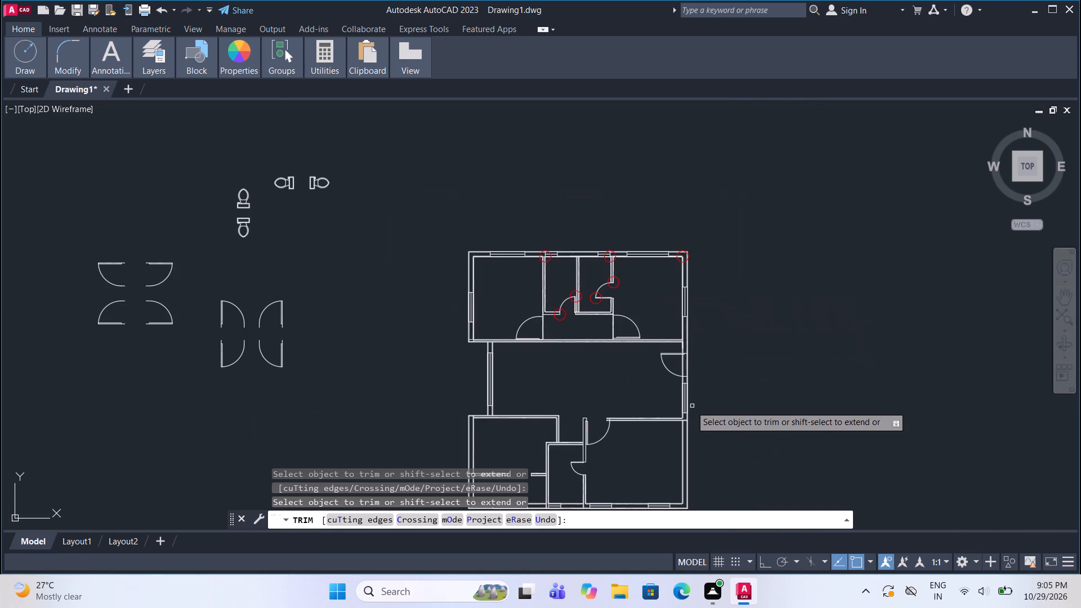
scroll(690, 406, up, 4)
click(643, 373)
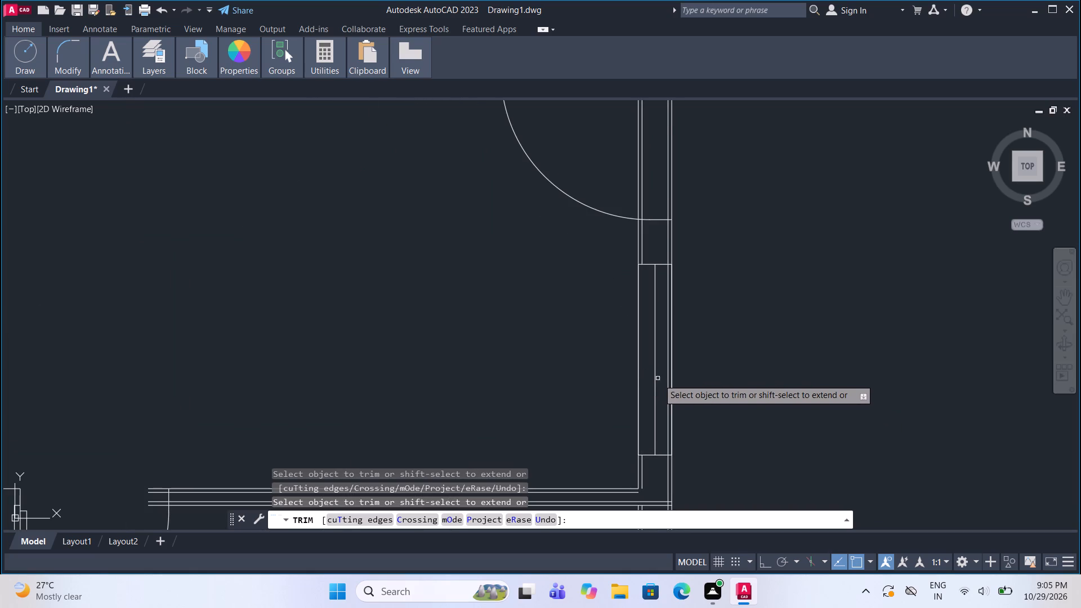
scroll(658, 379, up, 1)
click(673, 386)
Trim the offset lines out of both bottom-wall windows of the lower-right room.
scroll(658, 305, down, 3)
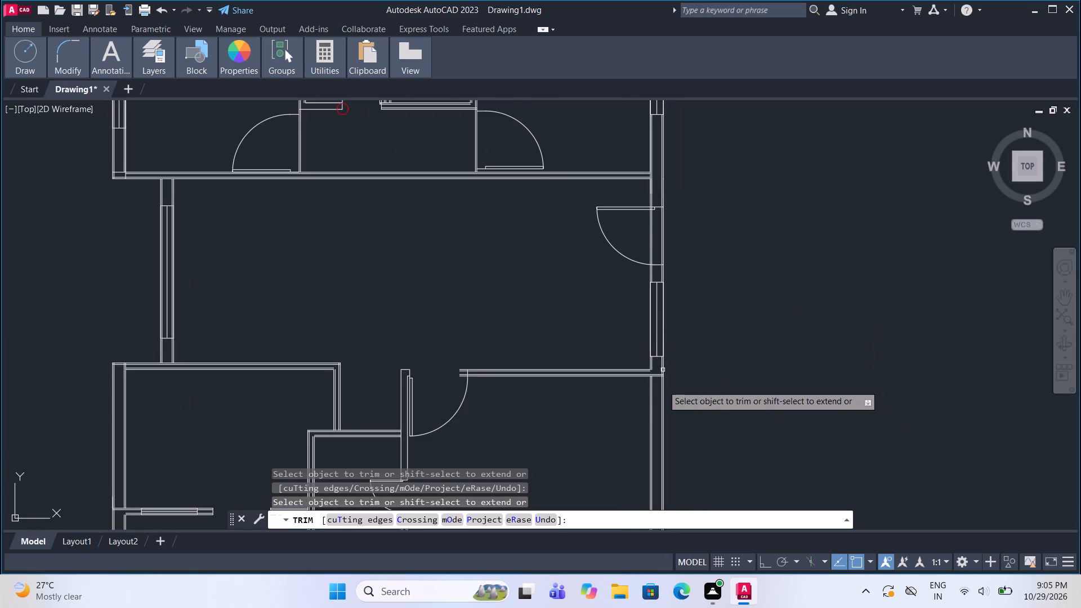
middle_drag(663, 413, 672, 230)
scroll(615, 399, up, 3)
middle_drag(598, 426, 602, 372)
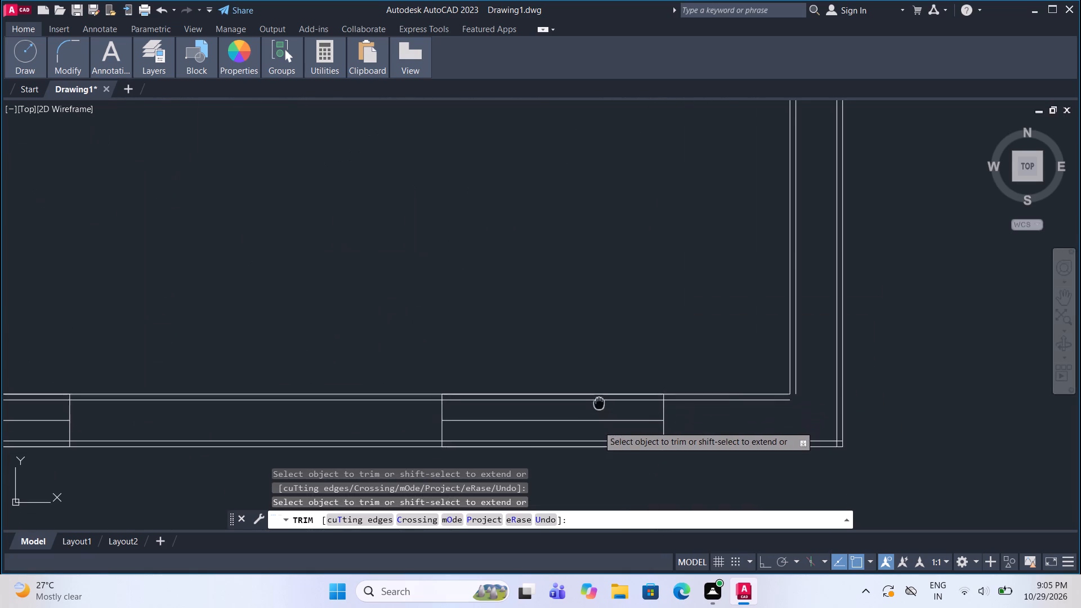
middle_drag(602, 372, 607, 321)
scroll(602, 398, up, 2)
double_click(593, 285)
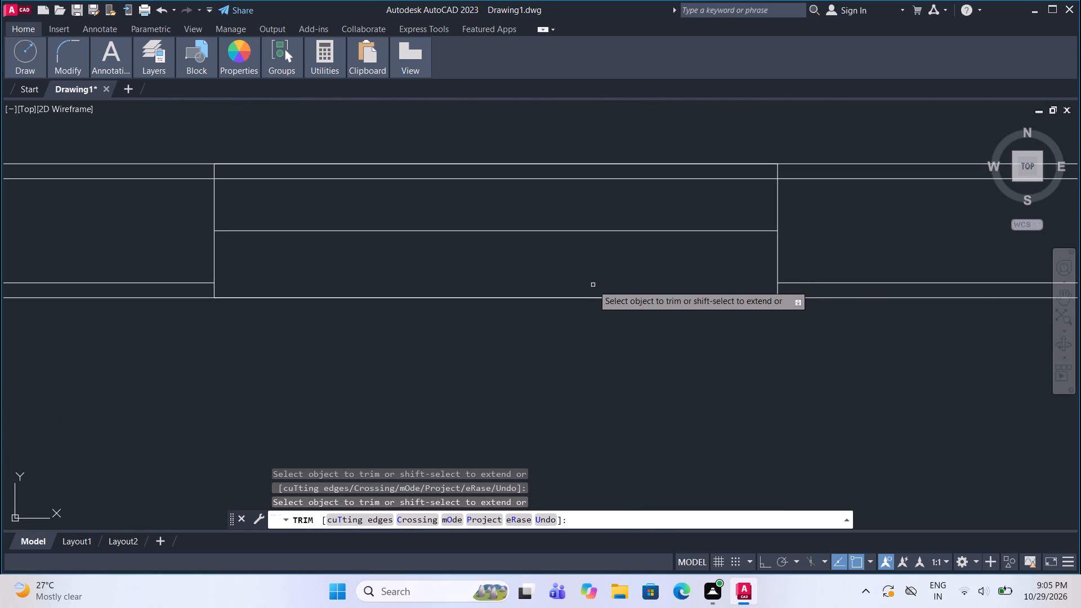
click(643, 180)
scroll(673, 322, down, 3)
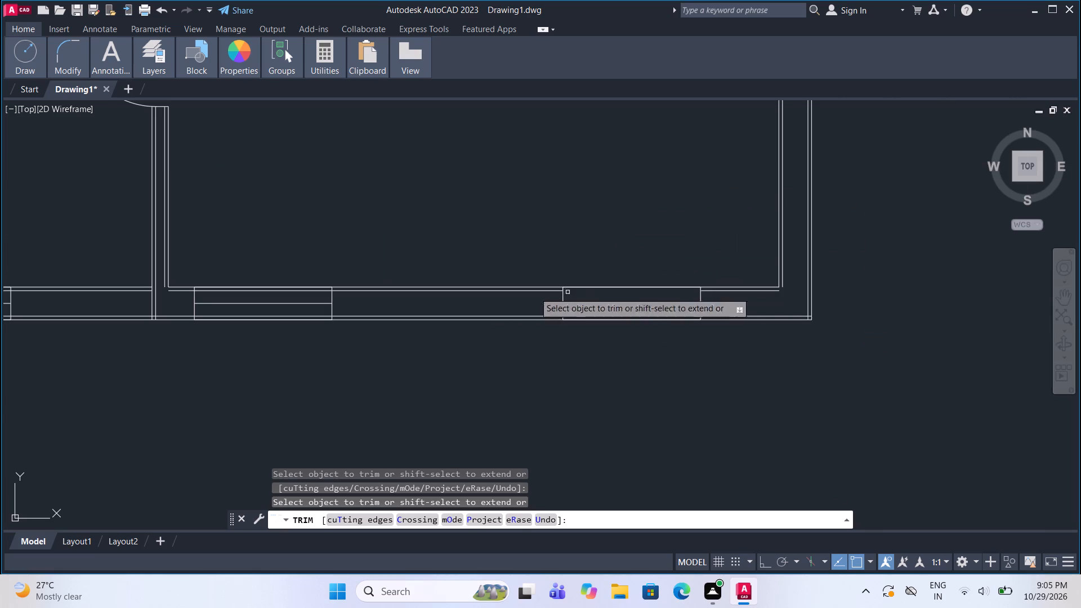
middle_drag(360, 299, 562, 299)
scroll(519, 297, up, 3)
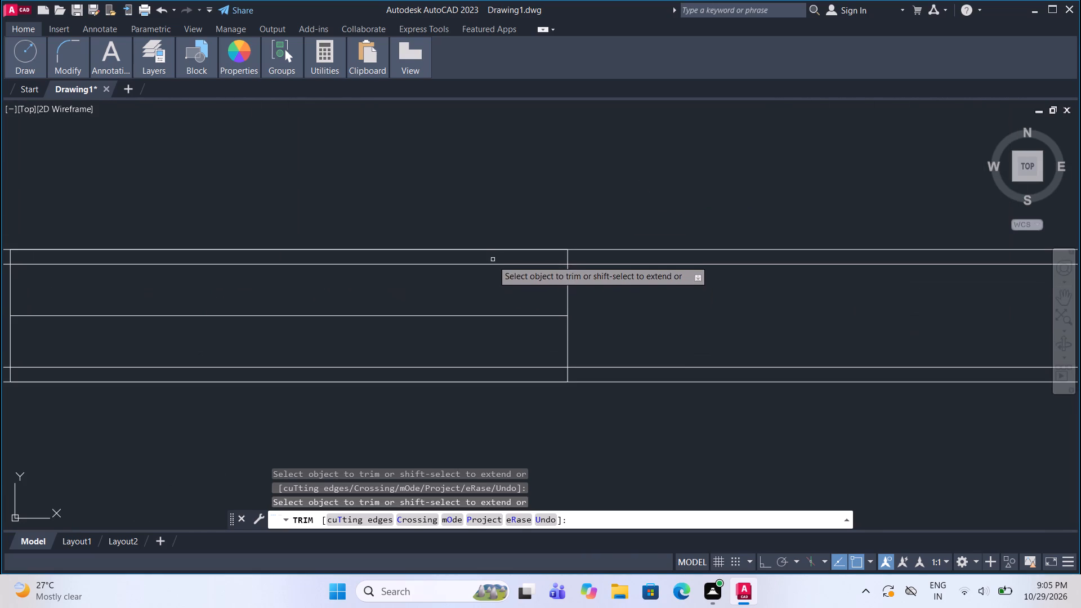
click(492, 262)
click(489, 276)
click(500, 368)
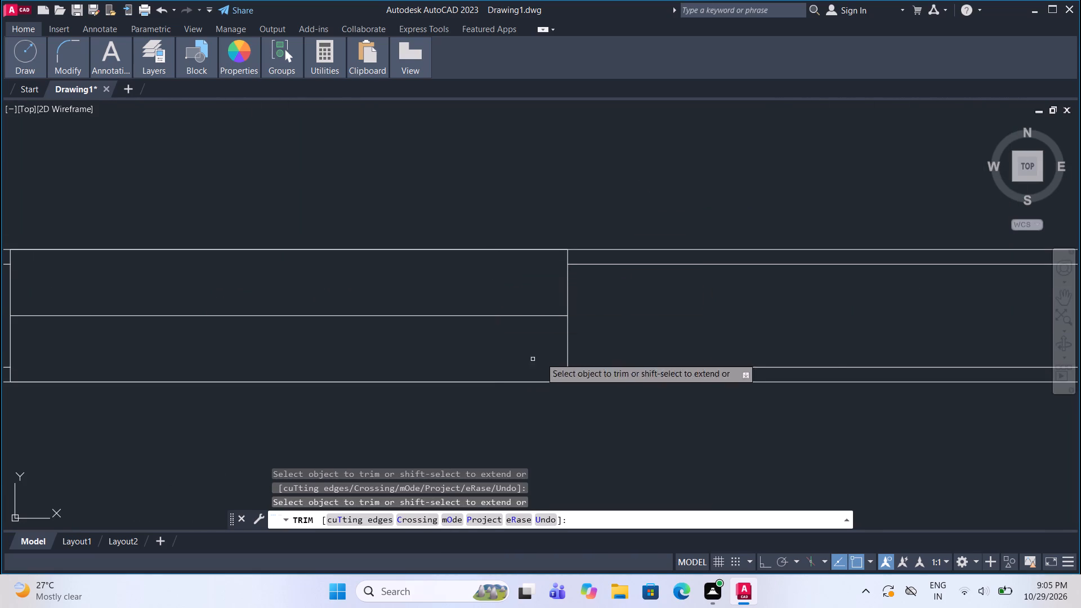
Trim the offset lines out of the small bottom-wall window in the narrow lower middle room.
scroll(627, 348, down, 3)
middle_drag(361, 338, 689, 337)
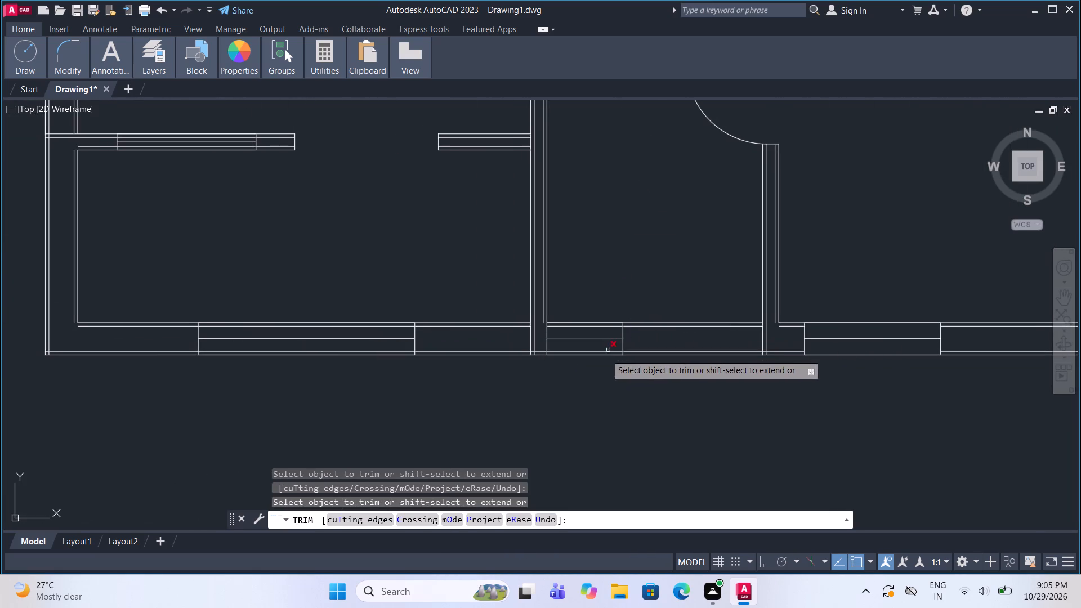
scroll(593, 368, up, 3)
double_click(563, 309)
click(553, 291)
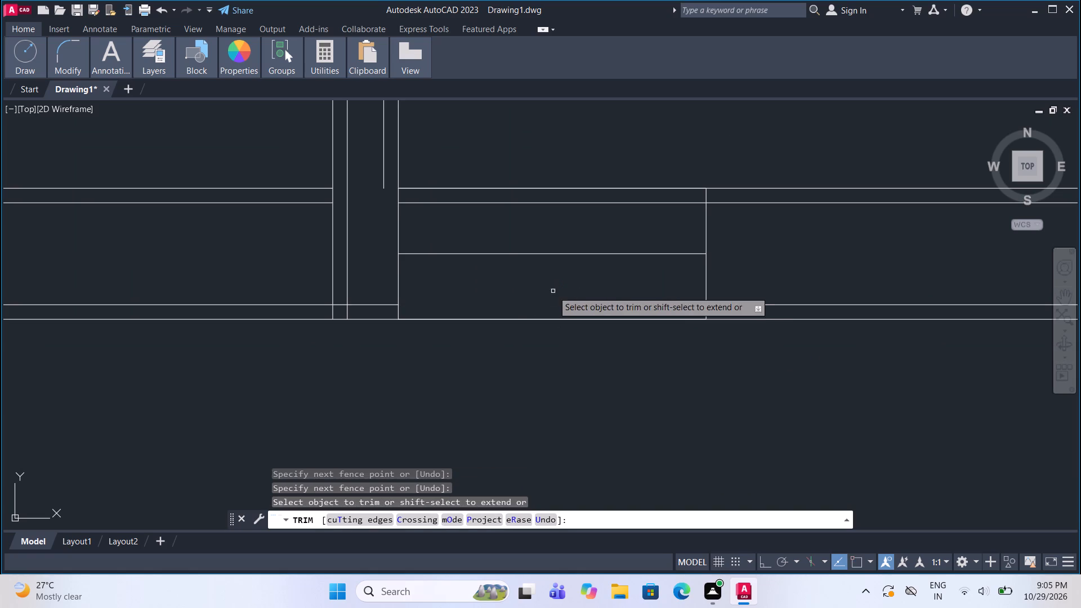
click(569, 193)
click(569, 222)
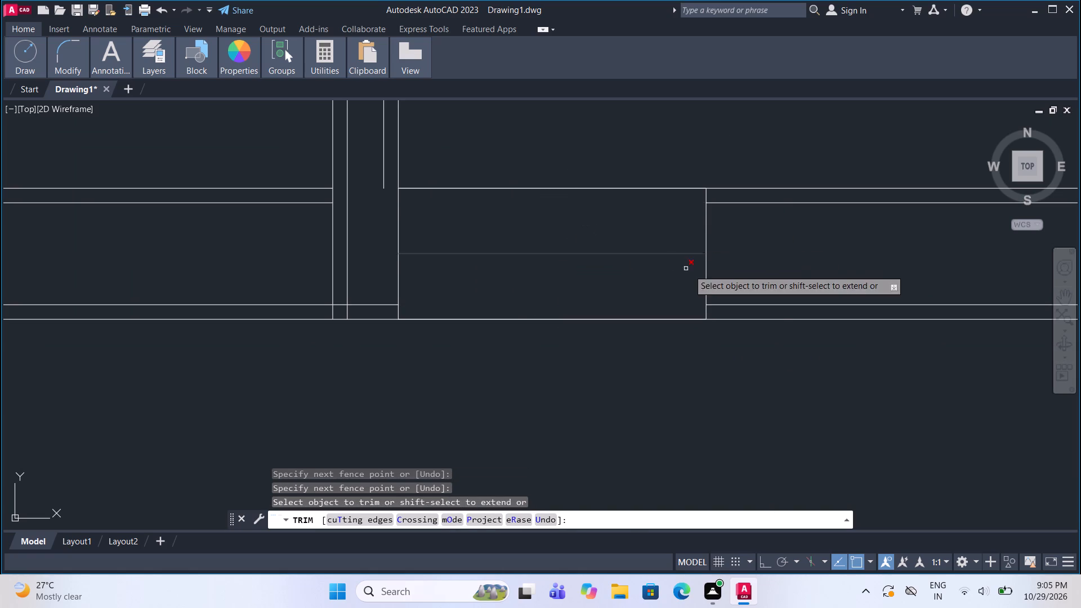
Trim the offset lines out of the wide bottom-wall window in the lower-left room.
scroll(695, 278, down, 3)
scroll(438, 262, up, 3)
click(448, 246)
click(448, 265)
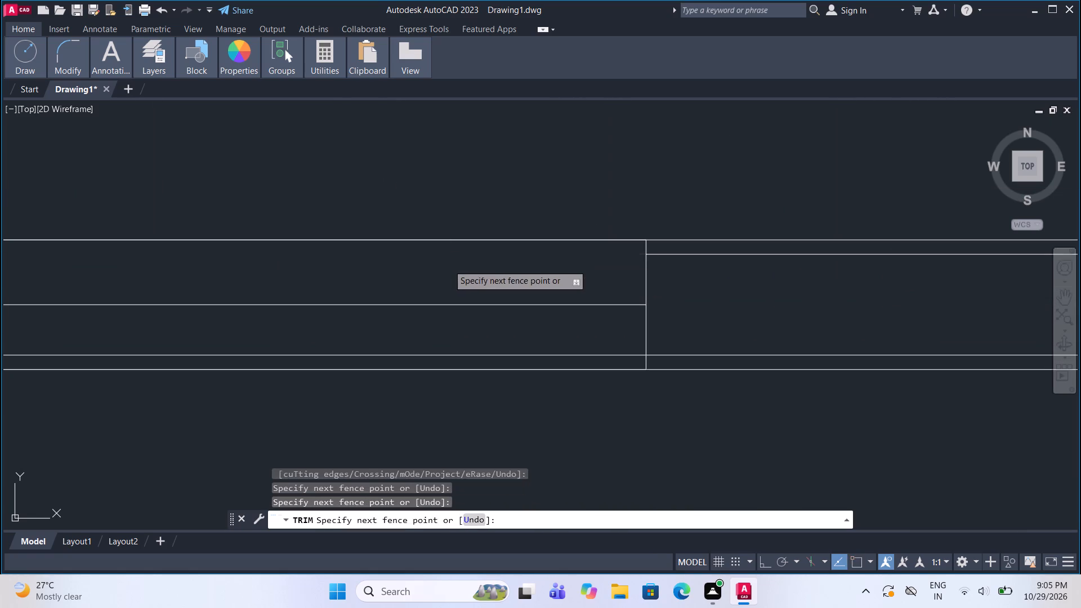
click(474, 359)
click(467, 341)
Trim both offset lines out of the left-wall window of the central hall.
scroll(566, 365, down, 4)
middle_drag(355, 235, 417, 445)
scroll(474, 377, down, 2)
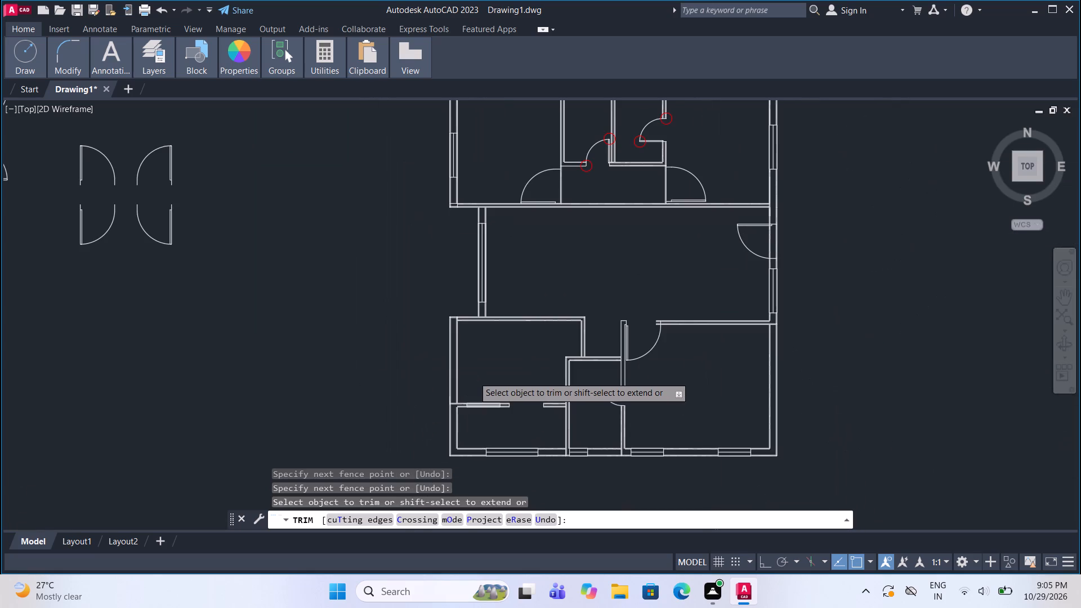
scroll(464, 272, up, 3)
scroll(515, 299, up, 2)
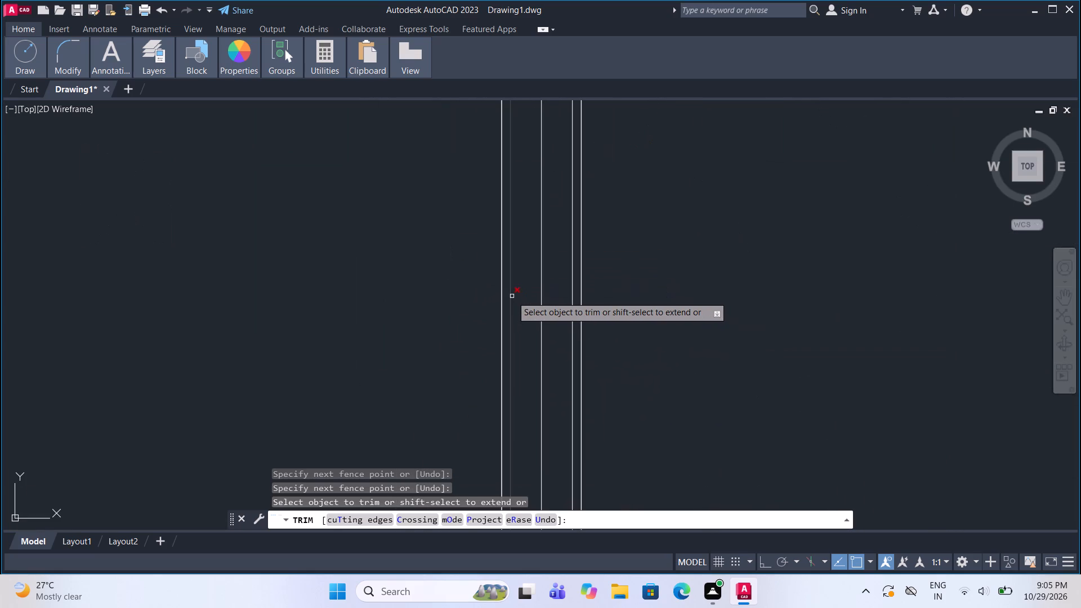
click(512, 296)
click(574, 321)
Trim both offset lines out of the left-wall window of the upper-left room.
scroll(545, 350, down, 2)
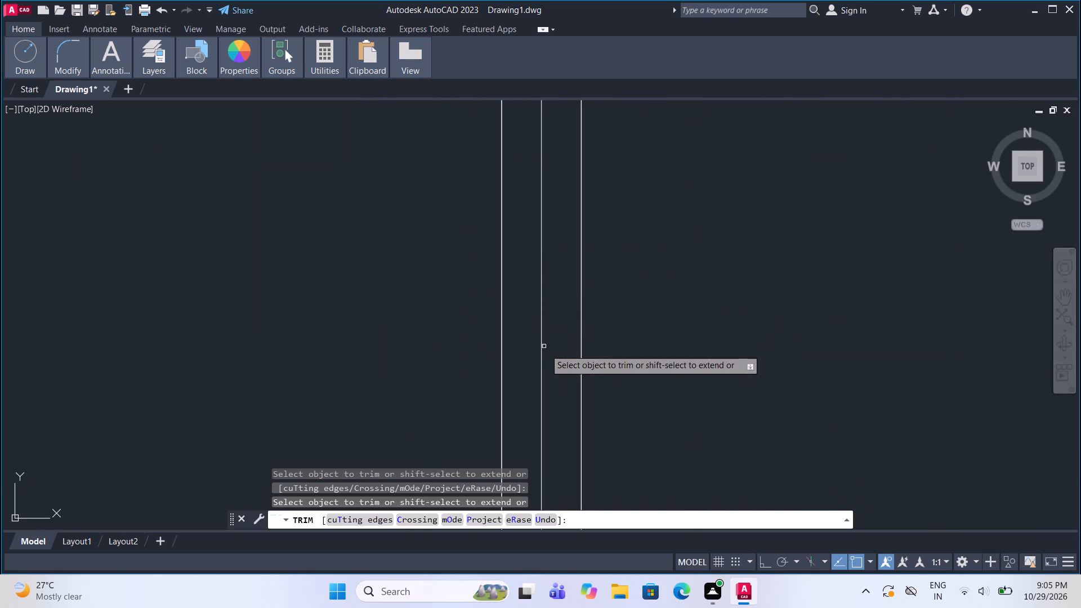
scroll(545, 350, down, 2)
scroll(499, 155, up, 4)
click(465, 202)
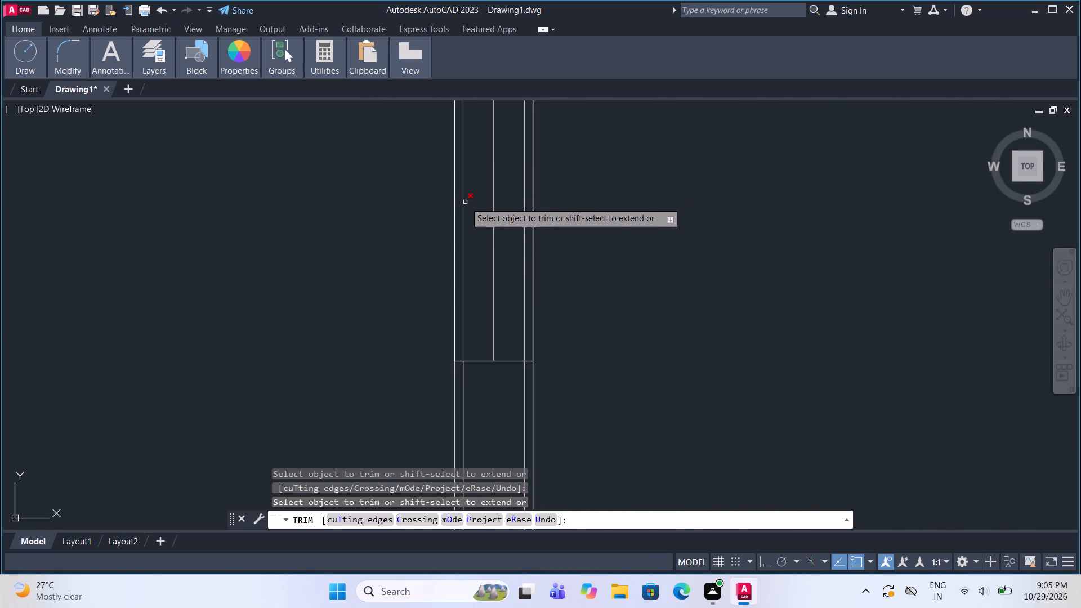
click(525, 221)
Trim both offset lines out of the window in the horizontal partition dividing the lower-left rooms.
scroll(501, 299, down, 6)
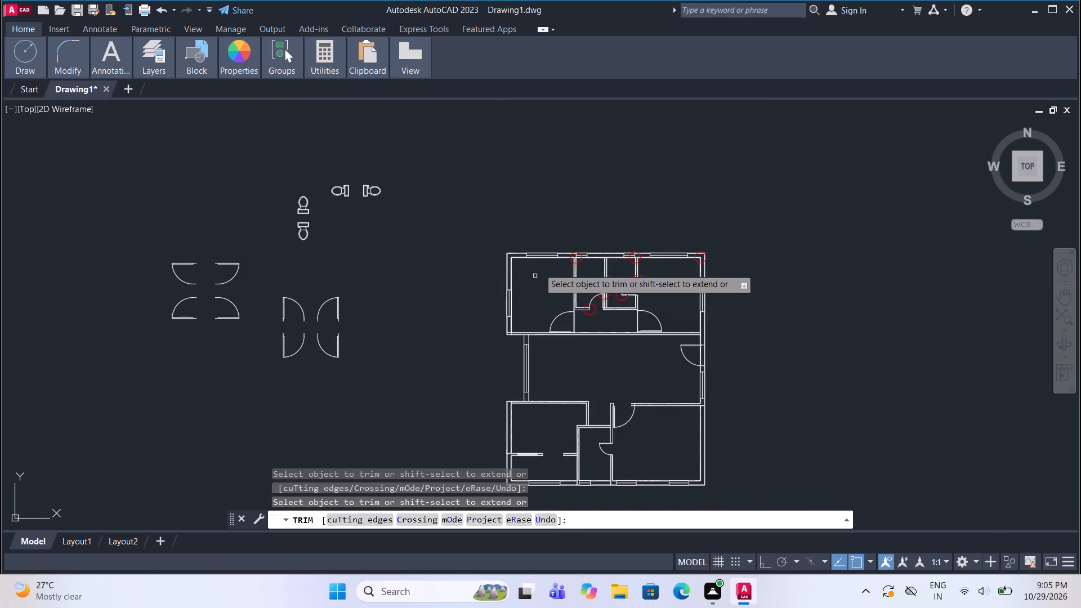
scroll(550, 245, up, 3)
scroll(524, 227, down, 3)
middle_drag(568, 404, 565, 283)
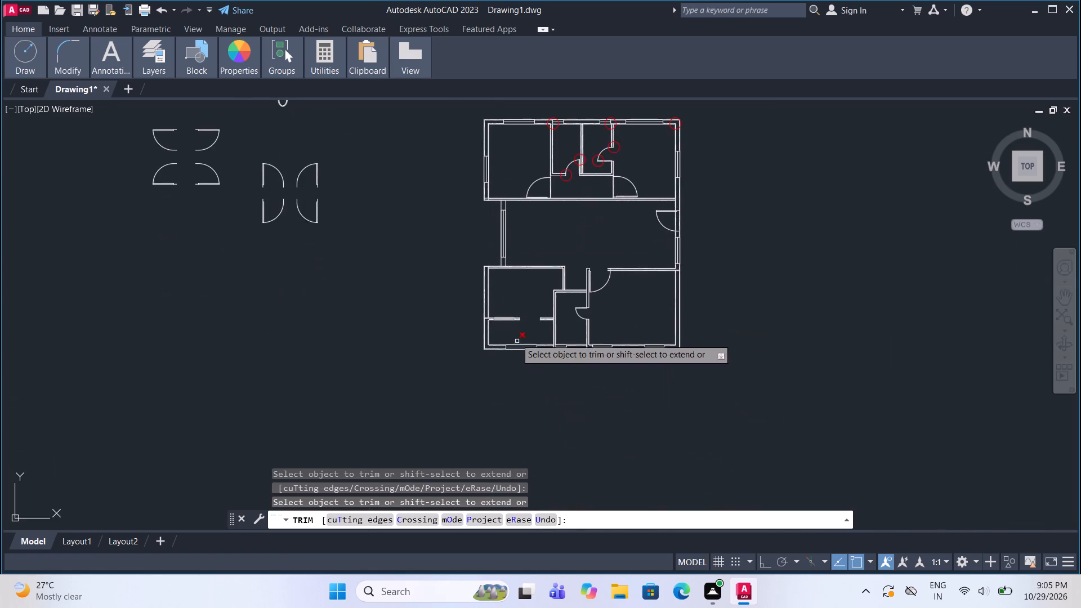
scroll(514, 326, up, 6)
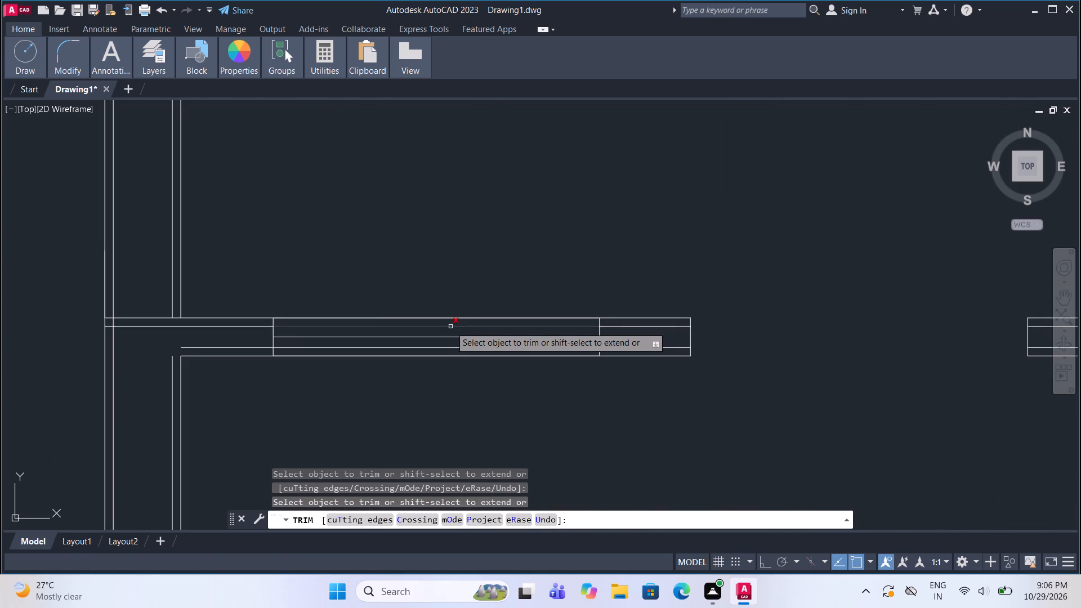
click(450, 327)
click(446, 348)
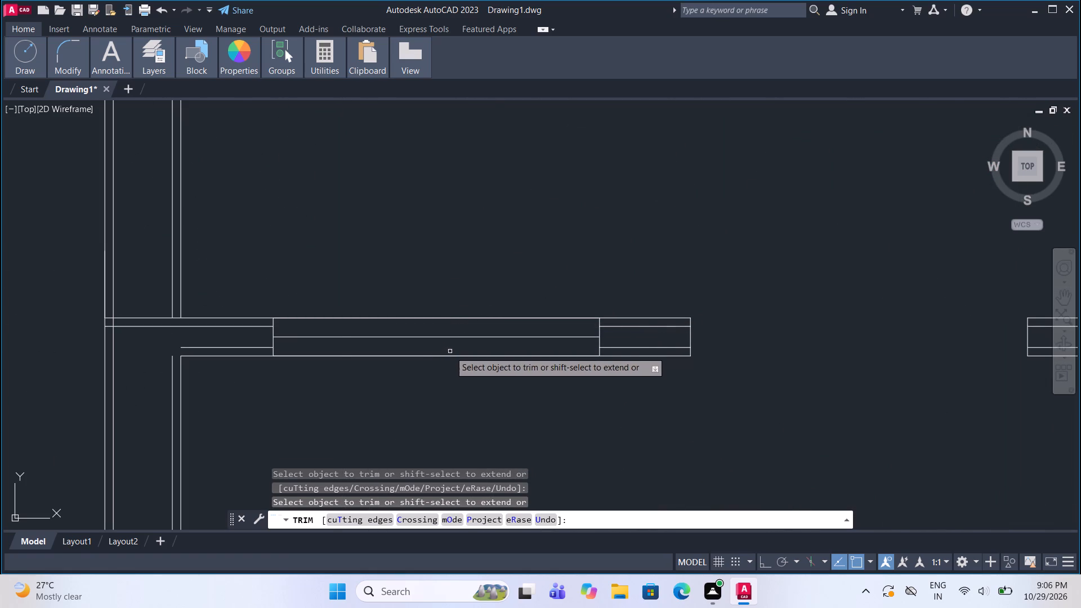
Trim the overlapping offset line ends where the lower-left partition meets the left exterior wall.
scroll(457, 369, down, 4)
scroll(395, 373, up, 4)
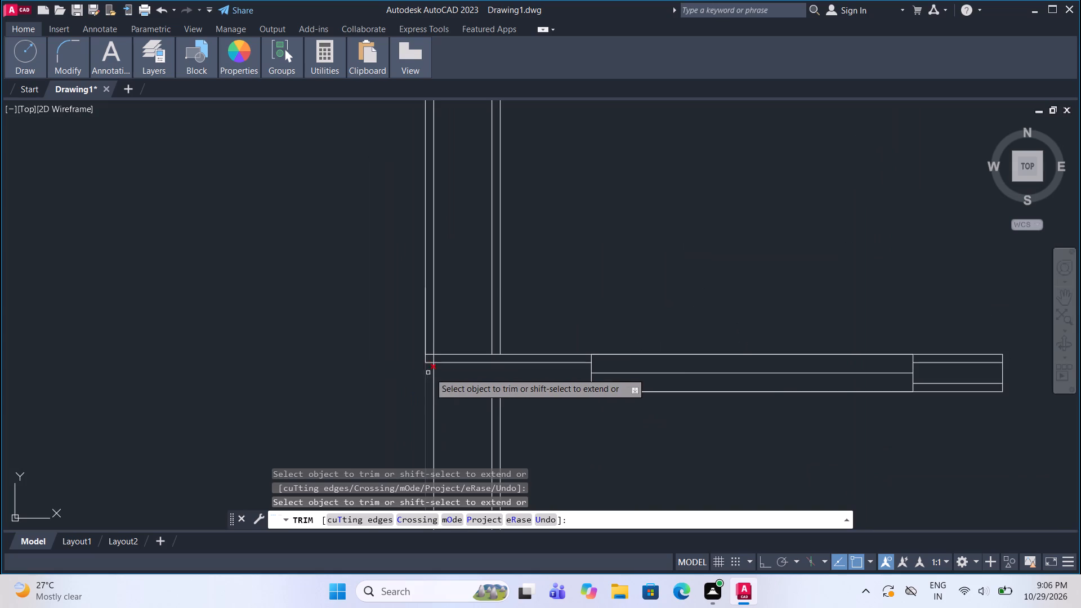
scroll(432, 373, up, 3)
click(429, 321)
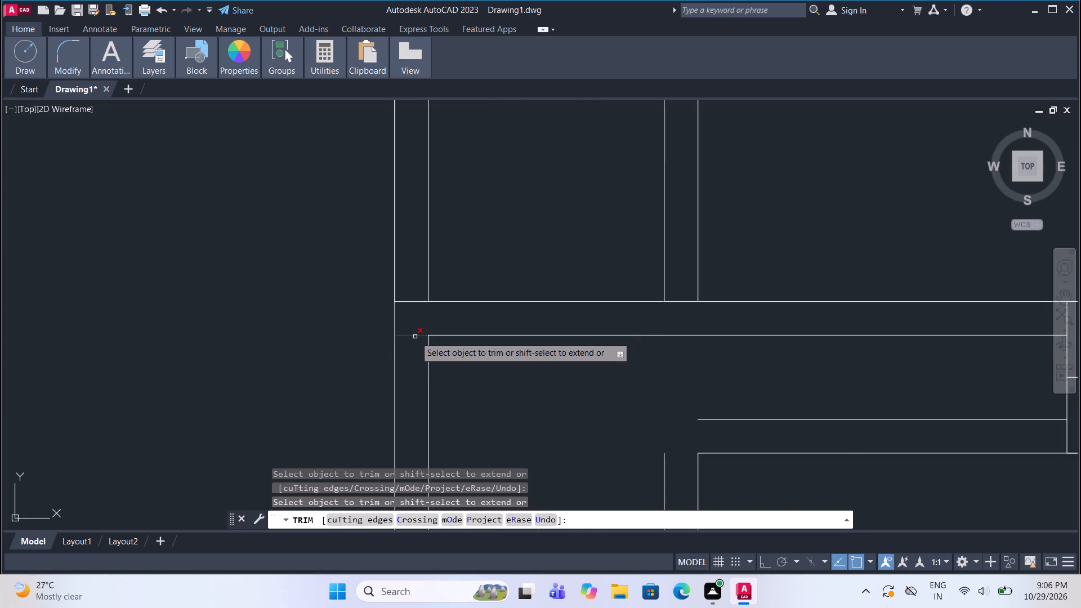
double_click(415, 337)
Trim the crossing offset line ends at the plan's bottom-left exterior corner.
scroll(445, 316, down, 4)
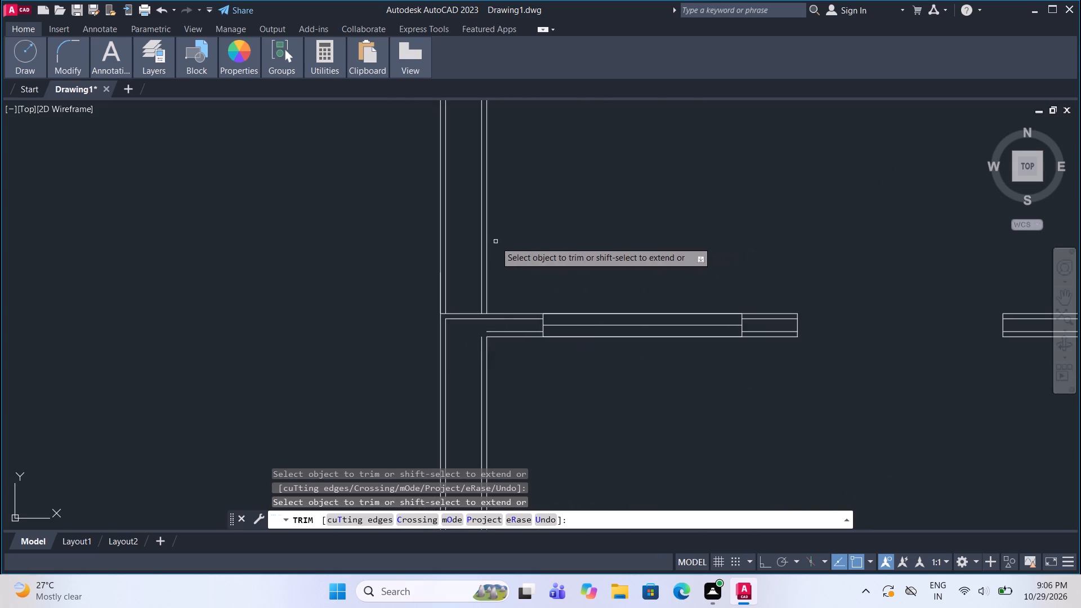
scroll(493, 260, down, 3)
scroll(526, 397, up, 4)
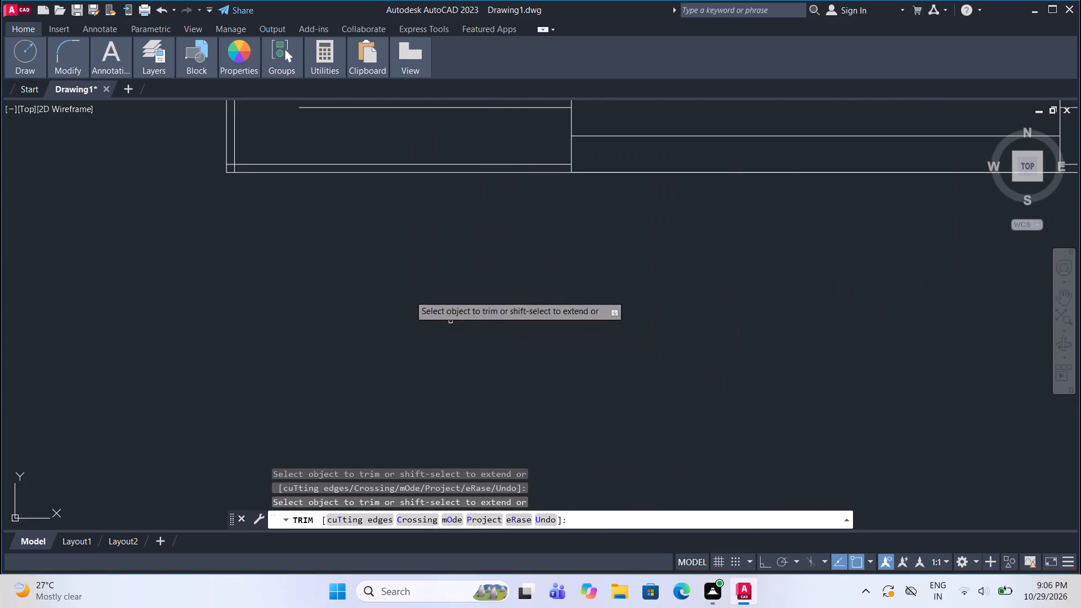
middle_drag(361, 254, 497, 347)
scroll(352, 247, up, 2)
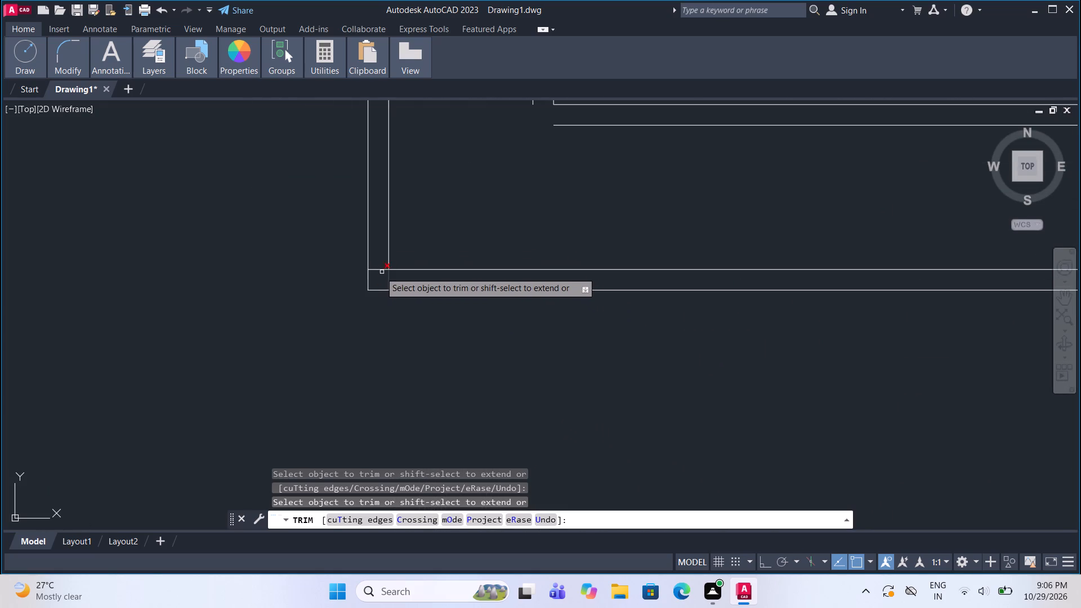
click(379, 271)
click(387, 279)
Trim the crossing offset line ends at the plan's bottom-right exterior corner.
scroll(385, 274, down, 4)
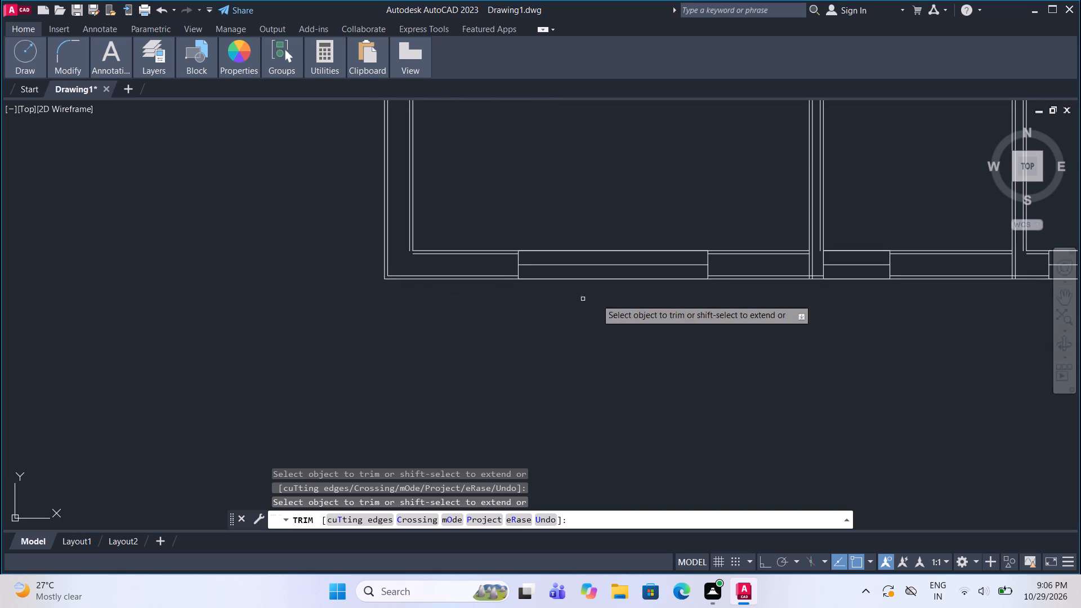
middle_drag(680, 299, 338, 306)
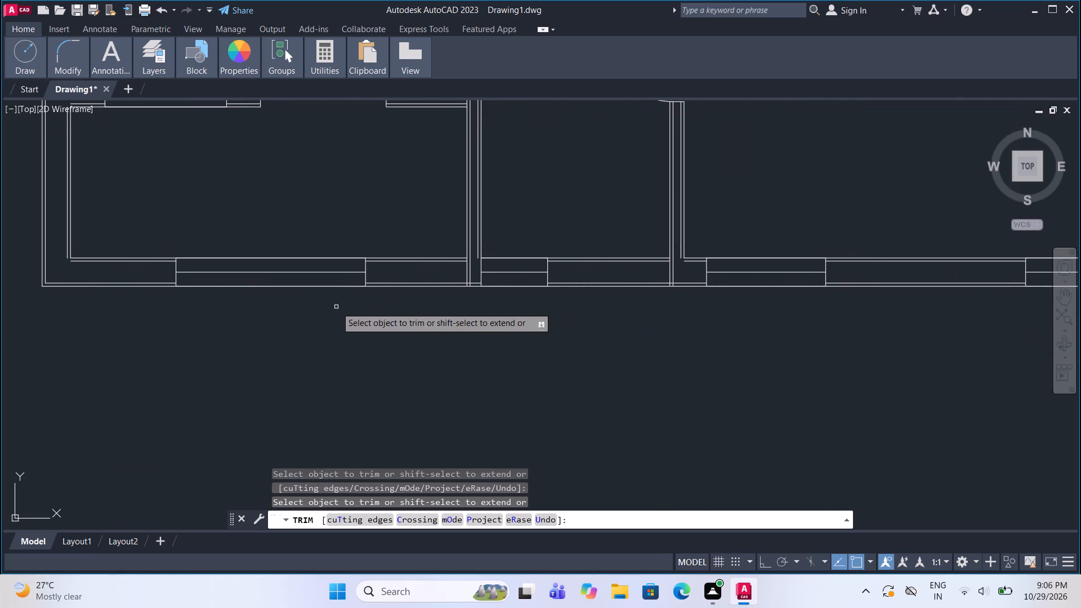
middle_drag(857, 295, 632, 306)
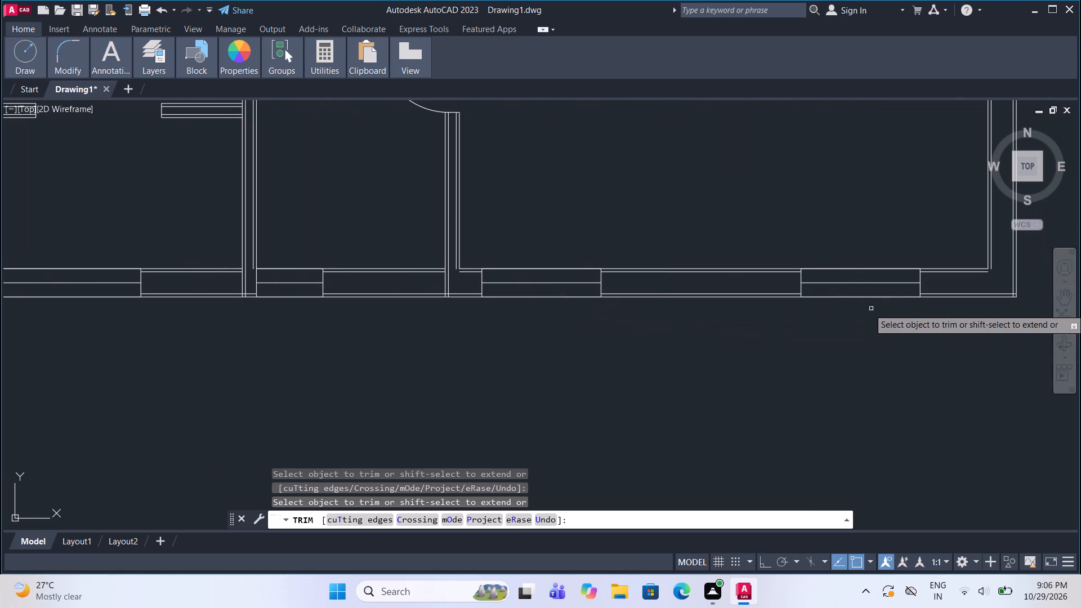
middle_drag(924, 294, 801, 289)
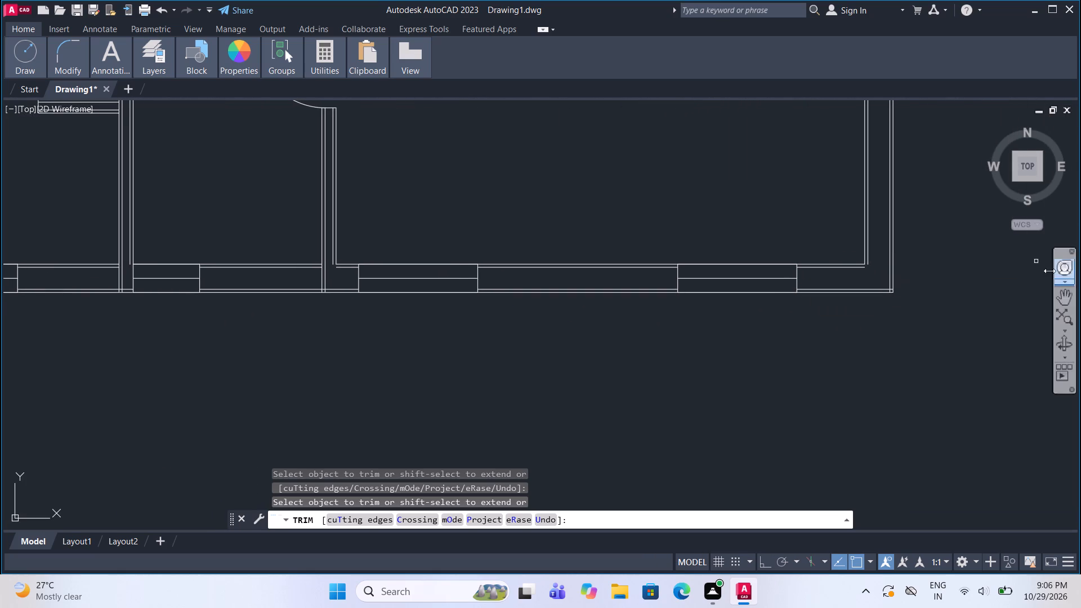
scroll(1041, 274, up, 1)
scroll(777, 302, up, 3)
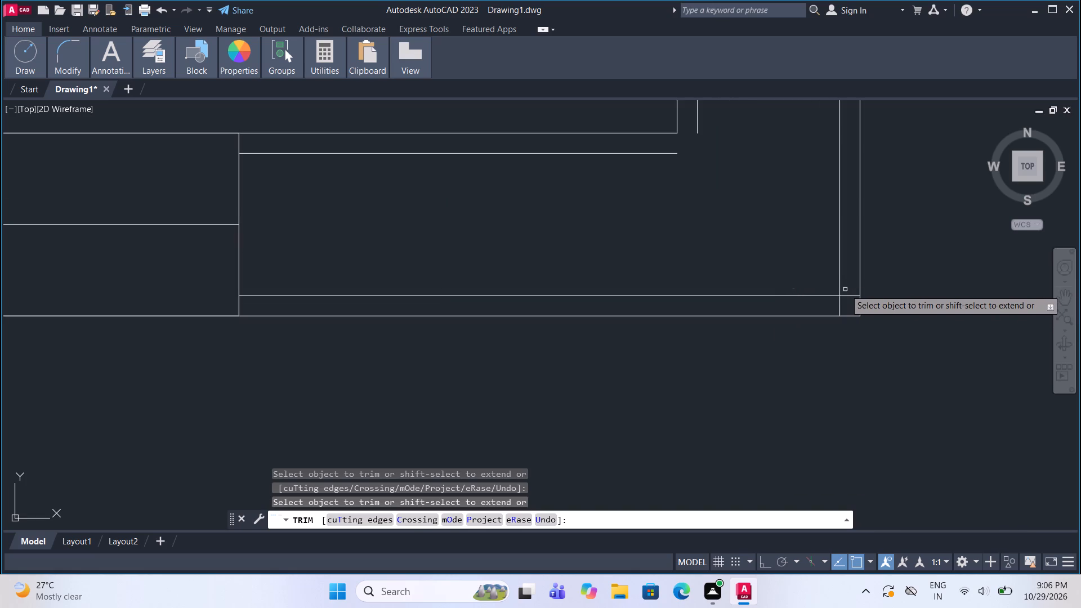
drag(846, 290, 824, 306)
Trim the crossing offset line ends at the plan's top-right exterior corner.
scroll(820, 382, down, 9)
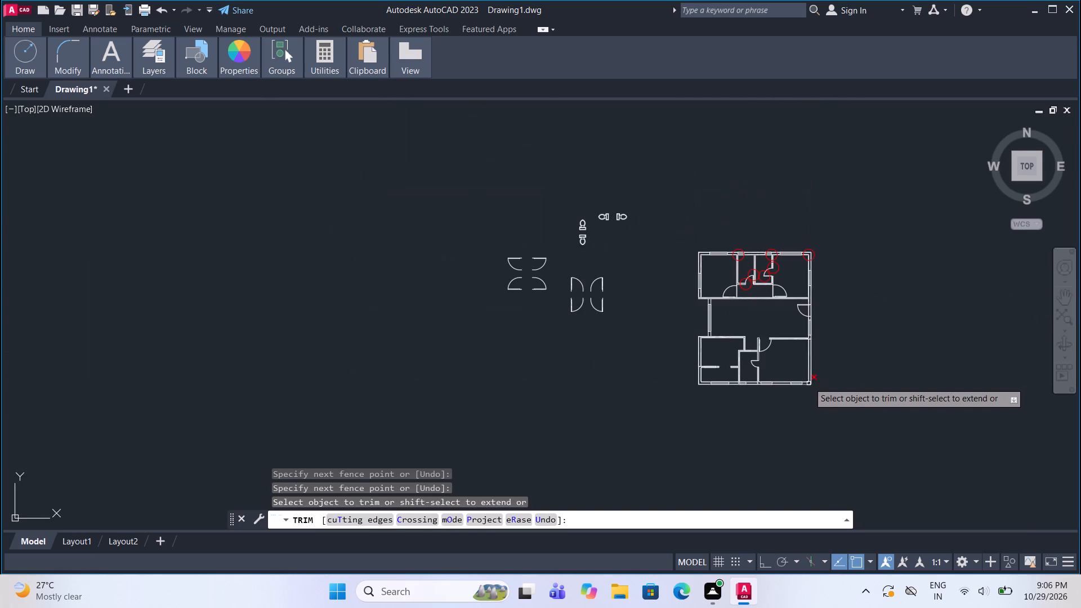
scroll(806, 257, up, 7)
scroll(833, 177, up, 3)
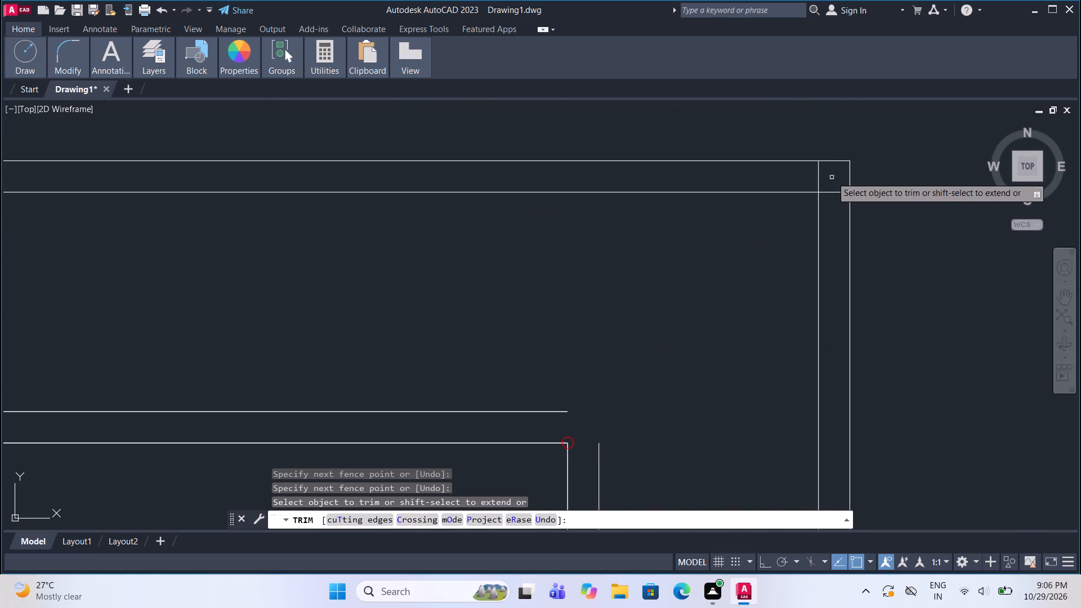
drag(813, 177, 830, 210)
Examine the upper-left exterior corner and the top wall for unfinished offset lines, and end the Trim command.
scroll(843, 223, down, 8)
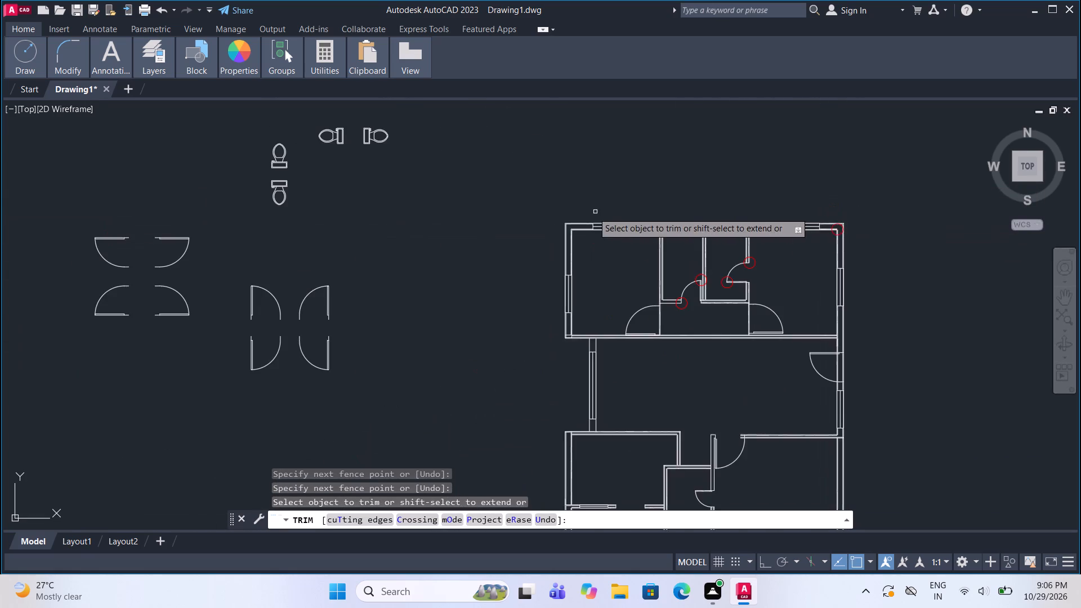
scroll(593, 214, up, 3)
scroll(399, 239, up, 2)
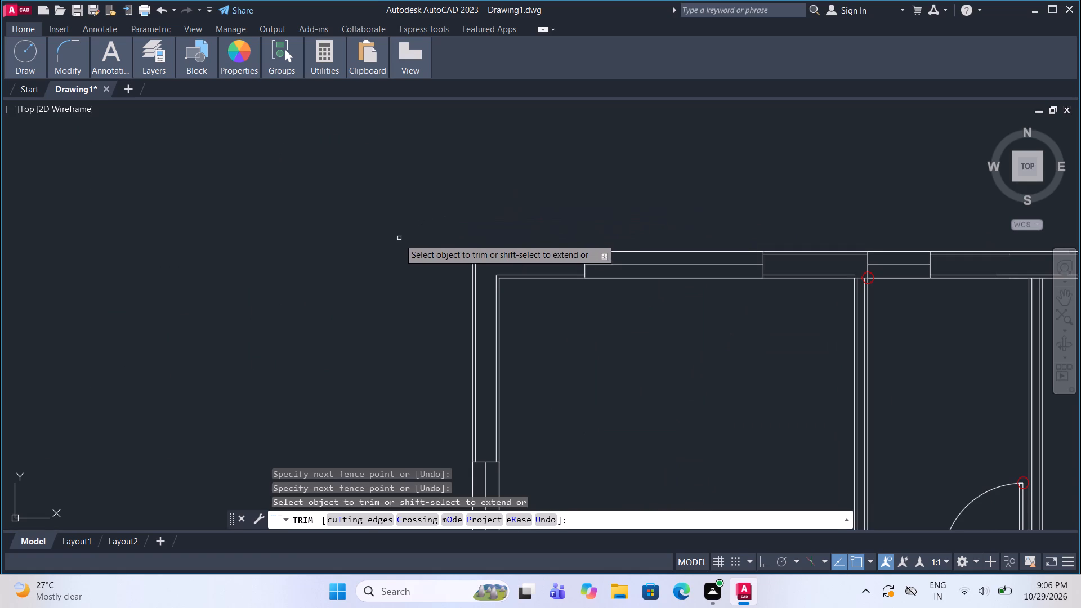
scroll(399, 239, up, 2)
scroll(383, 227, down, 4)
scroll(572, 294, down, 1)
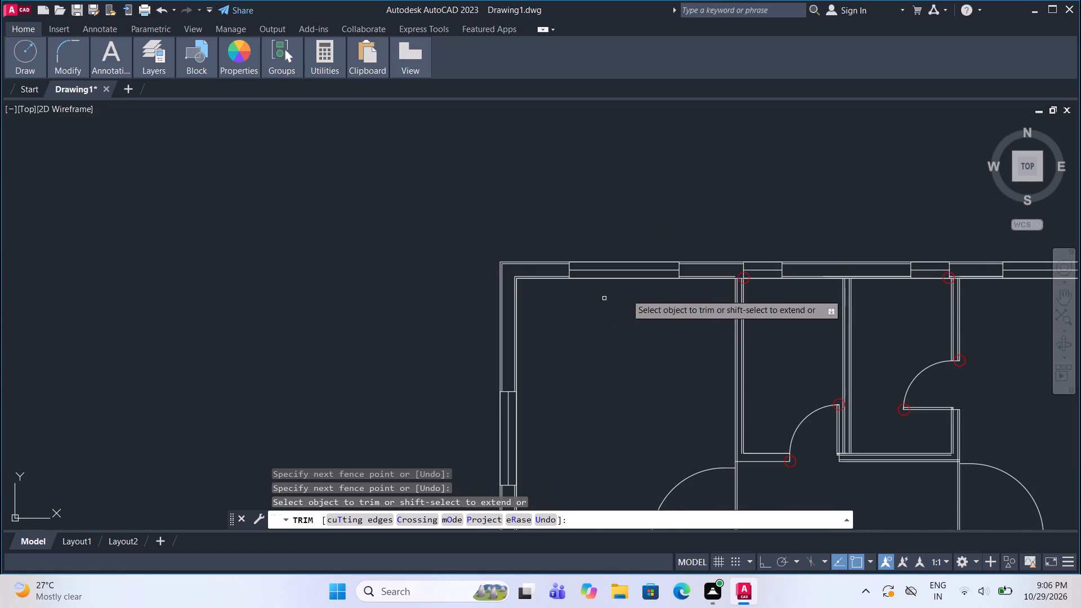
scroll(775, 286, up, 2)
scroll(697, 276, up, 2)
scroll(540, 308, down, 2)
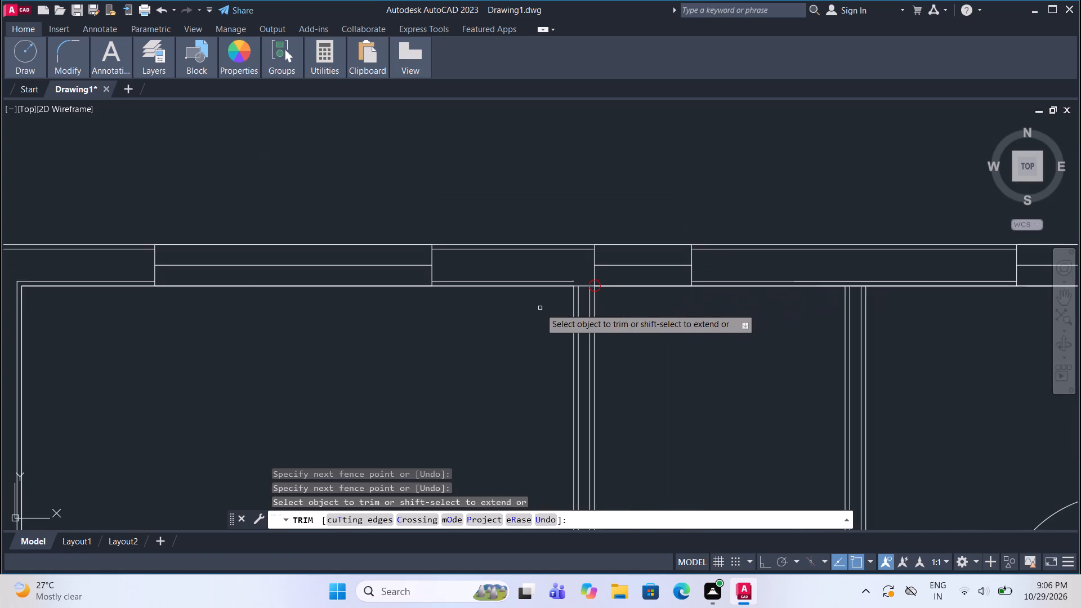
key(Escape)
Stretch the upper-left room's inner top-wall offset line to the near edge of the left small room's window.
middle_drag(436, 223, 439, 225)
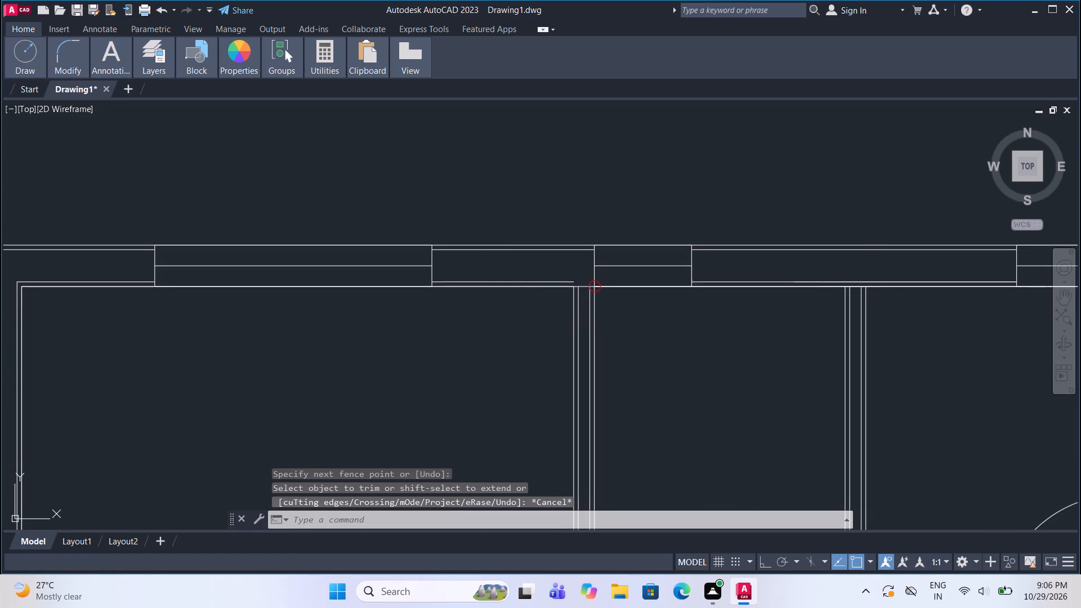
middle_drag(439, 225, 558, 222)
scroll(735, 274, up, 1)
middle_drag(734, 273, 678, 274)
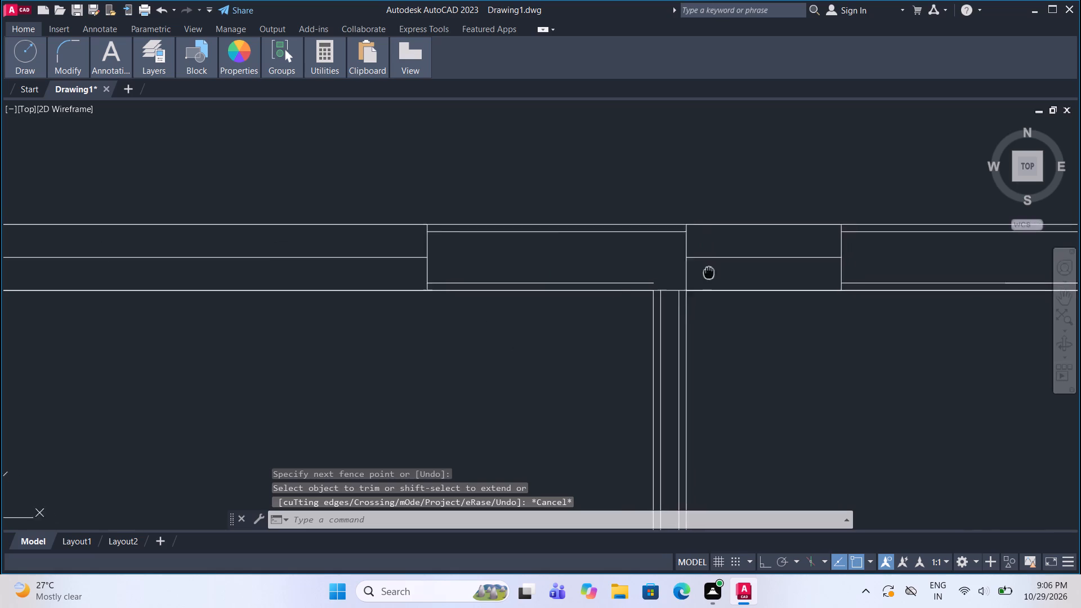
middle_drag(678, 274, 661, 275)
click(595, 287)
scroll(600, 286, up, 2)
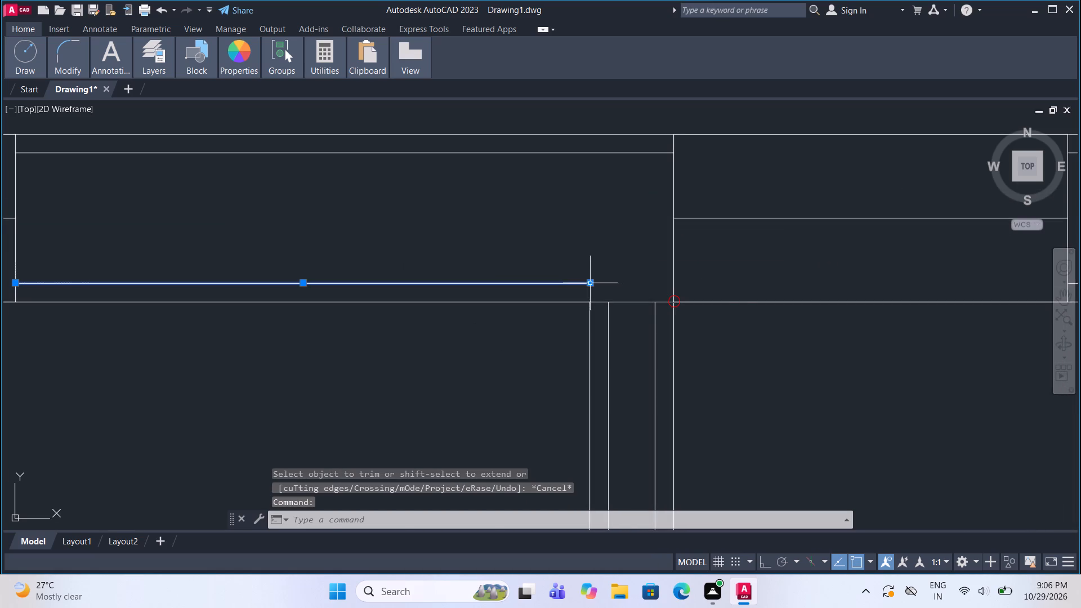
click(591, 284)
click(672, 285)
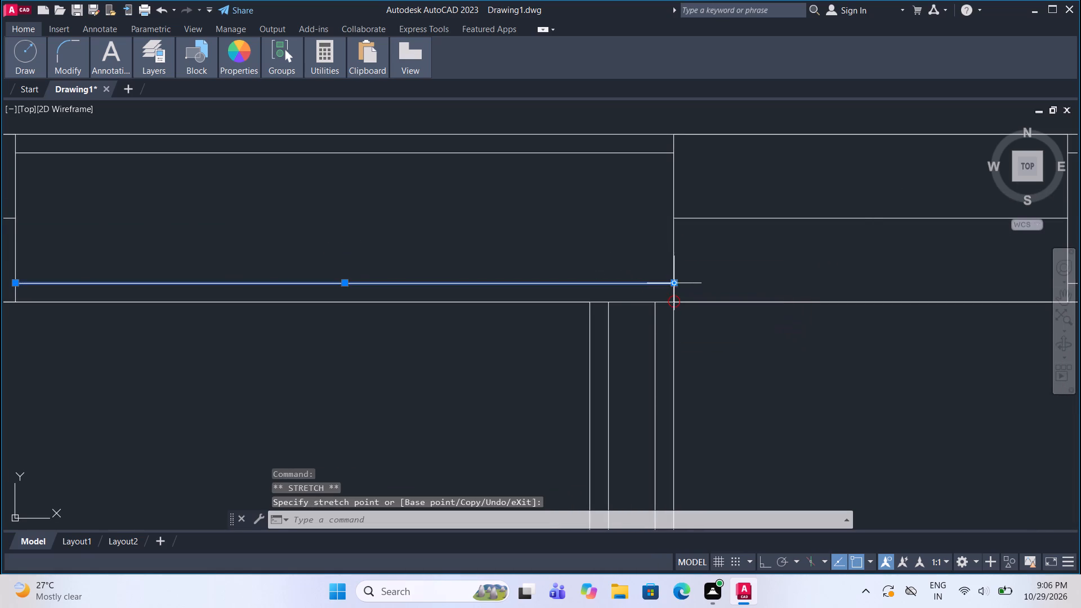
scroll(615, 269, down, 4)
key(Escape)
Fillet the inner offset lines of the top and right walls into a corner at the upper-right room's top-right corner.
scroll(472, 298, down, 2)
scroll(649, 301, up, 3)
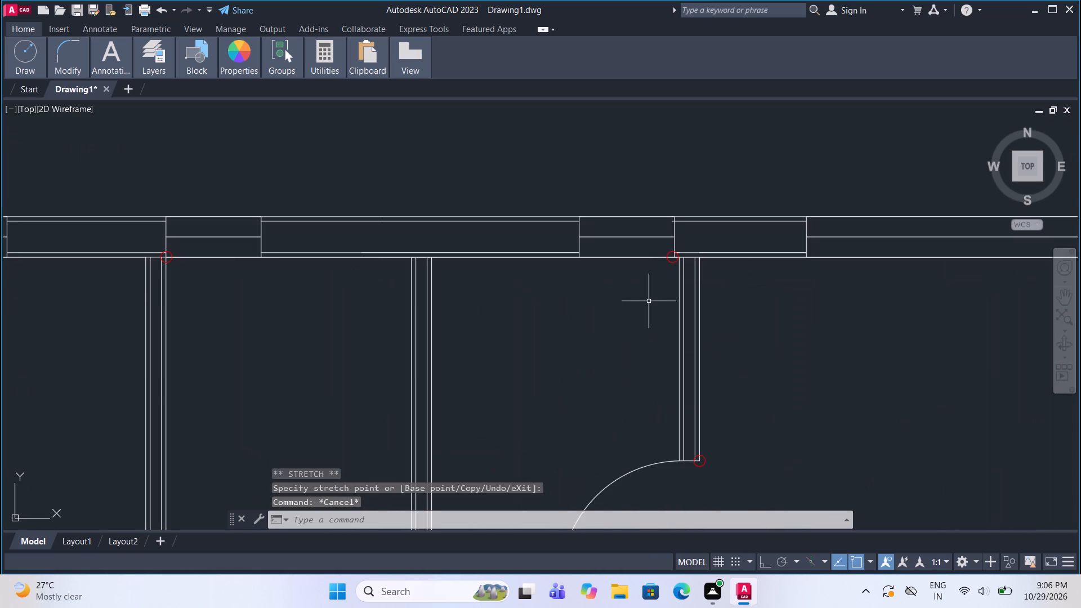
scroll(556, 285, down, 1)
scroll(754, 262, up, 2)
middle_drag(754, 262, 606, 271)
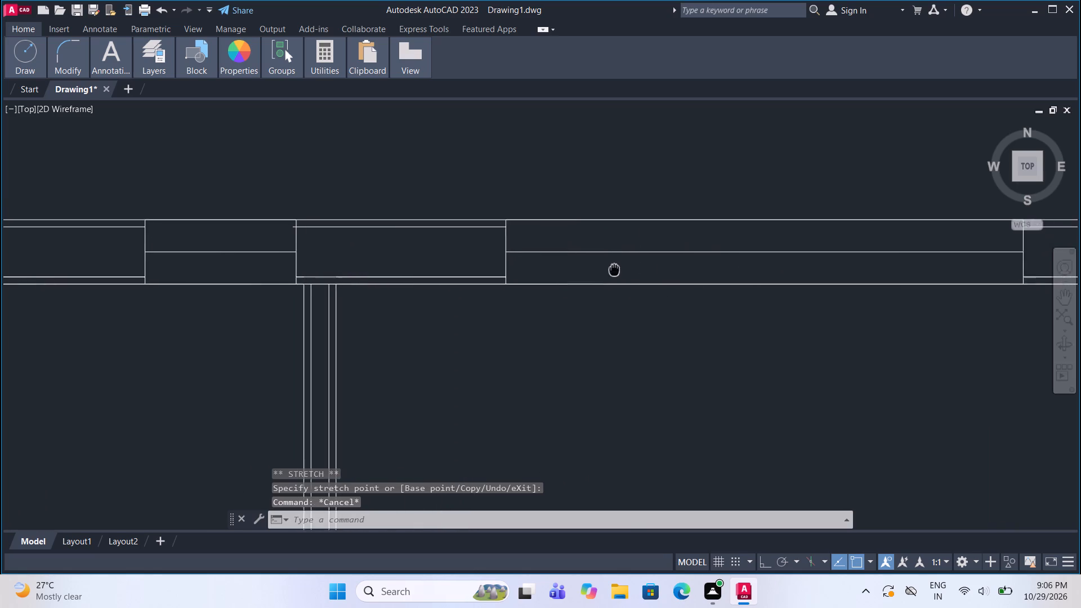
middle_drag(606, 271, 534, 283)
scroll(513, 290, down, 2)
scroll(708, 292, up, 2)
middle_drag(709, 292, 571, 301)
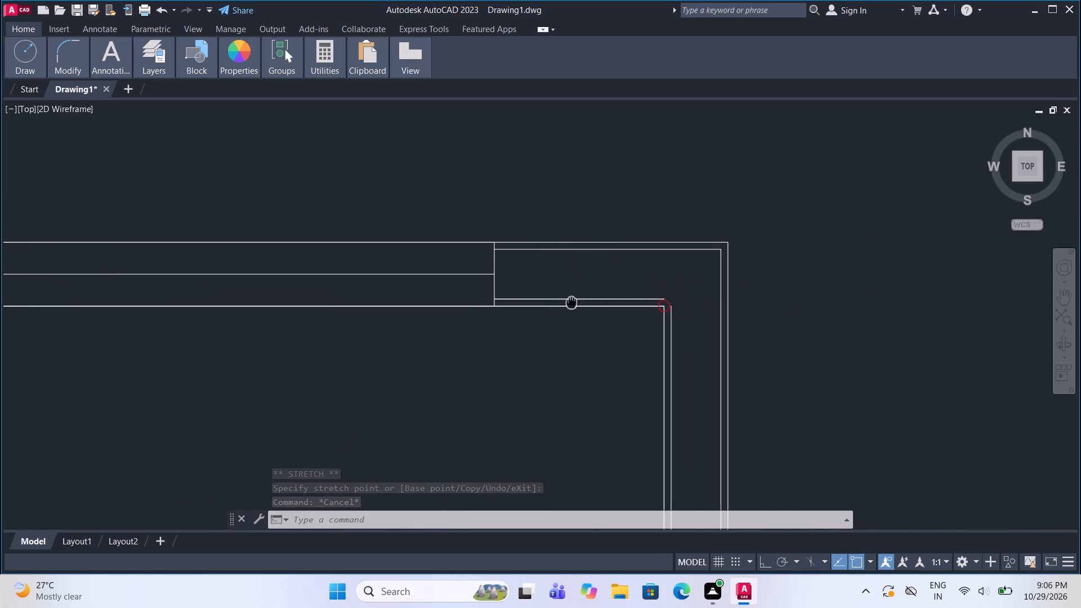
click(63, 45)
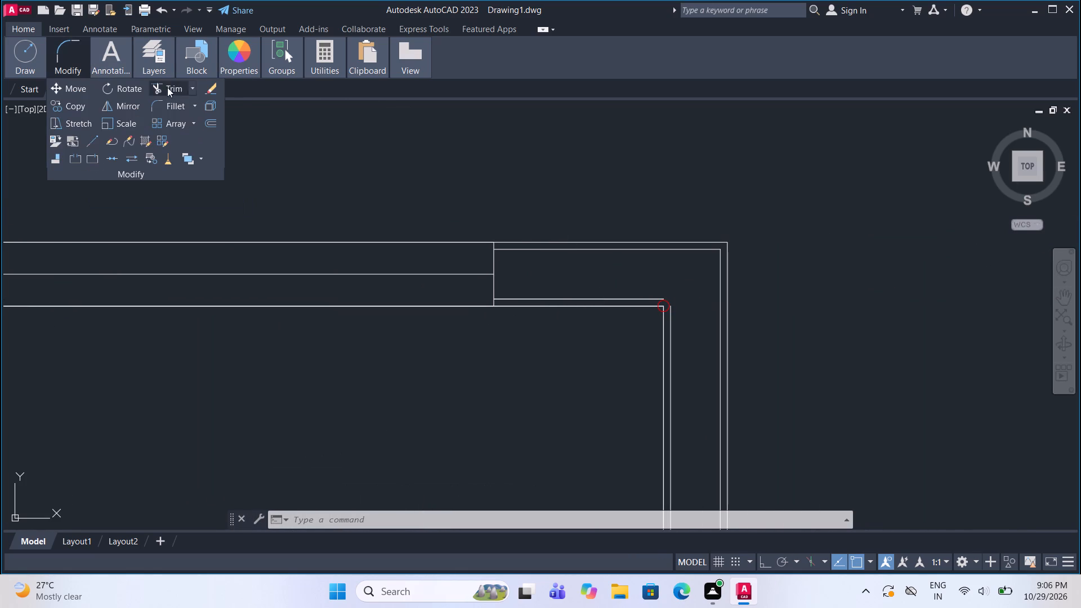
click(175, 109)
click(574, 300)
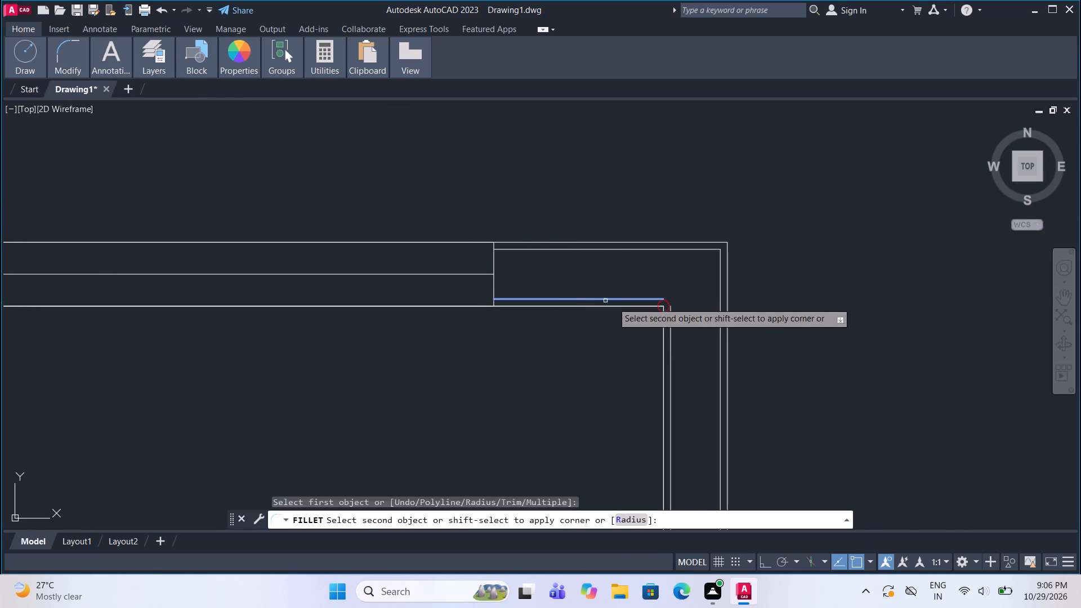
click(670, 342)
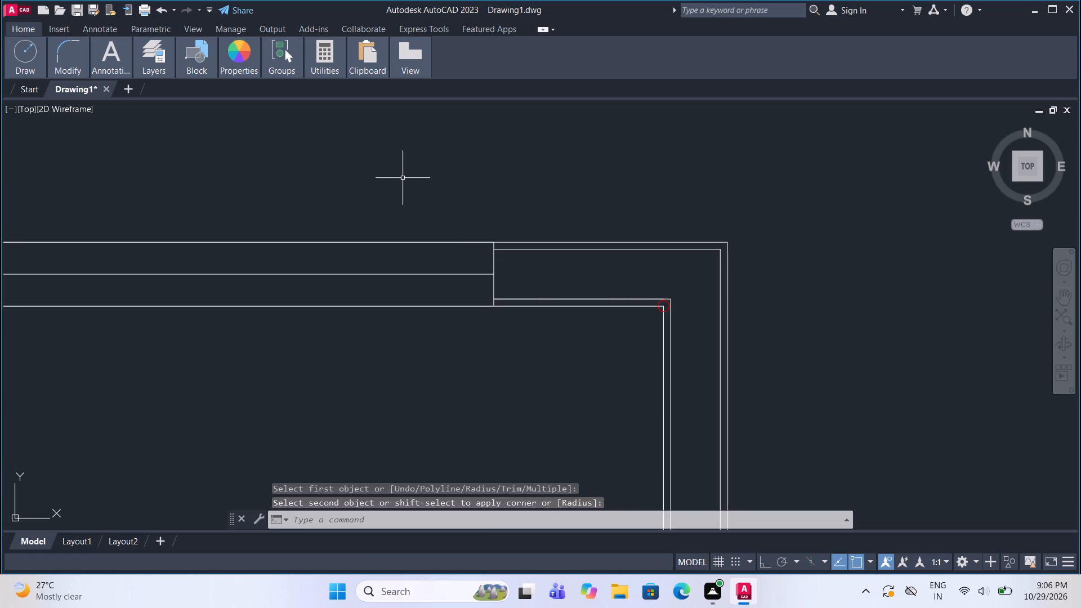
Draw two 1" lines joining the upper-right room's bottom-wall offset lines to the right wall's inner offset line.
scroll(401, 178, down, 3)
scroll(469, 329, up, 2)
scroll(488, 256, down, 3)
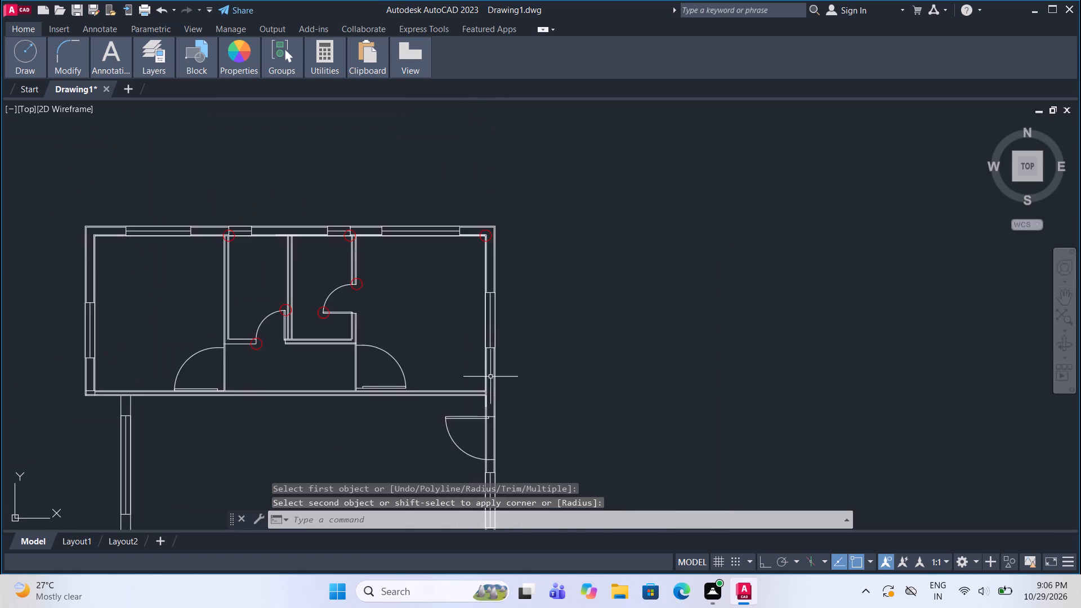
scroll(490, 377, up, 3)
scroll(480, 248, down, 1)
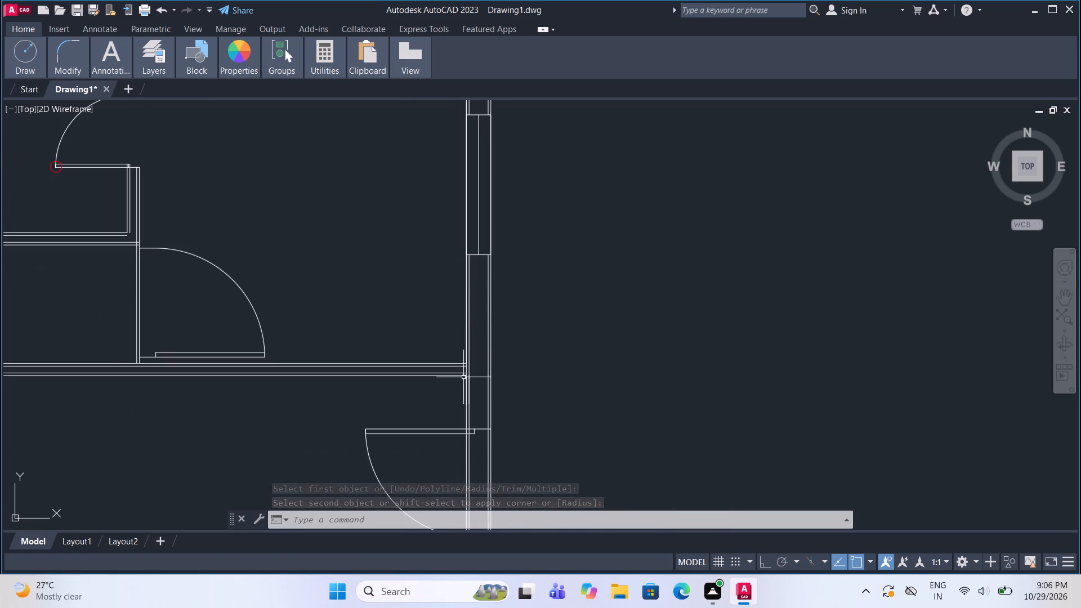
scroll(463, 377, up, 3)
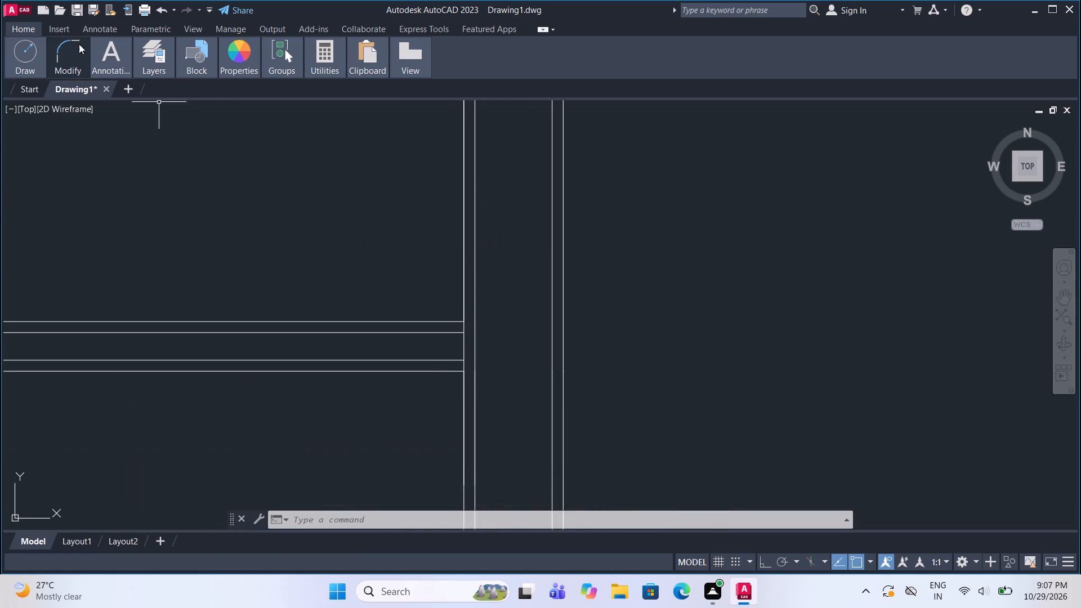
click(20, 58)
click(25, 96)
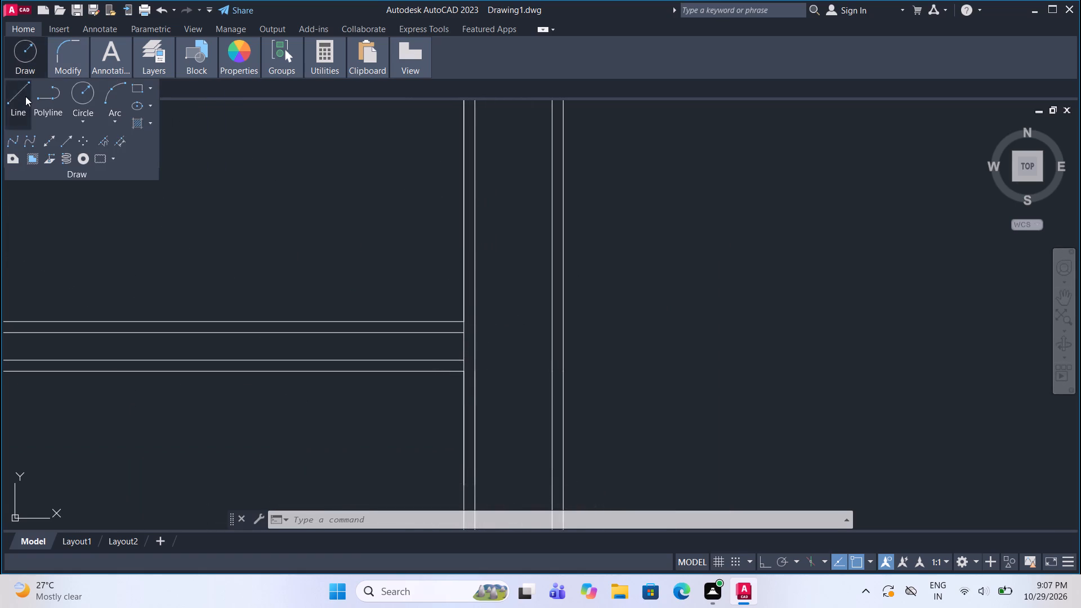
click(465, 334)
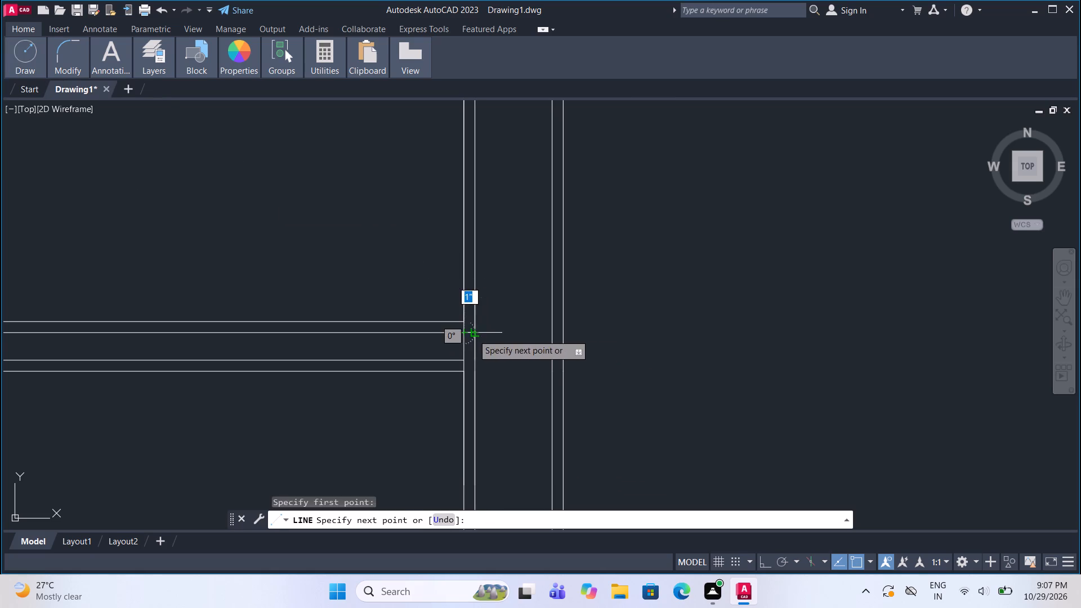
click(473, 334)
click(28, 49)
click(16, 94)
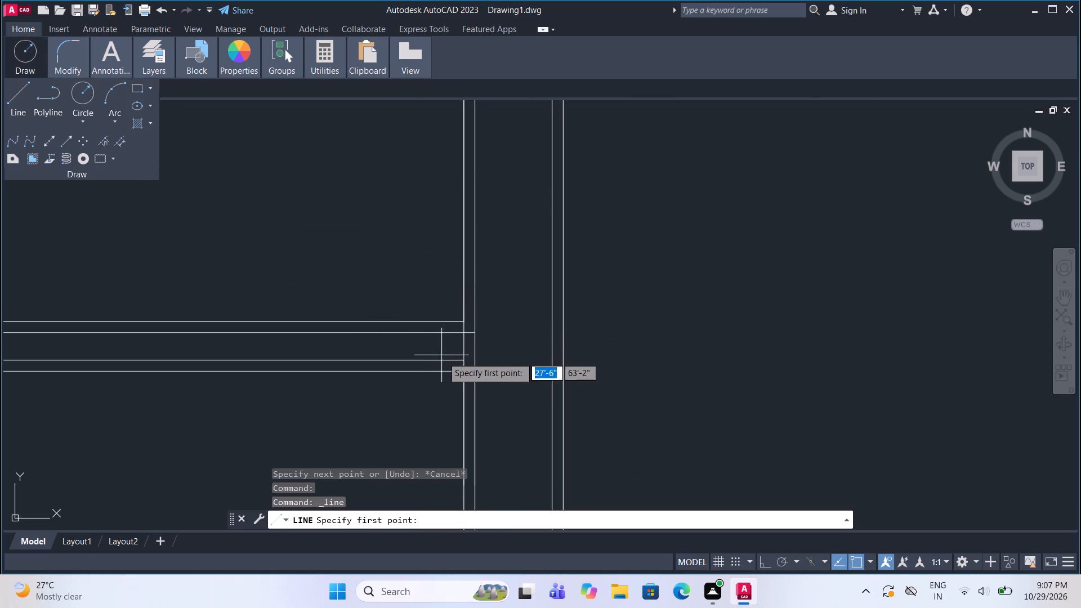
double_click(464, 362)
click(477, 363)
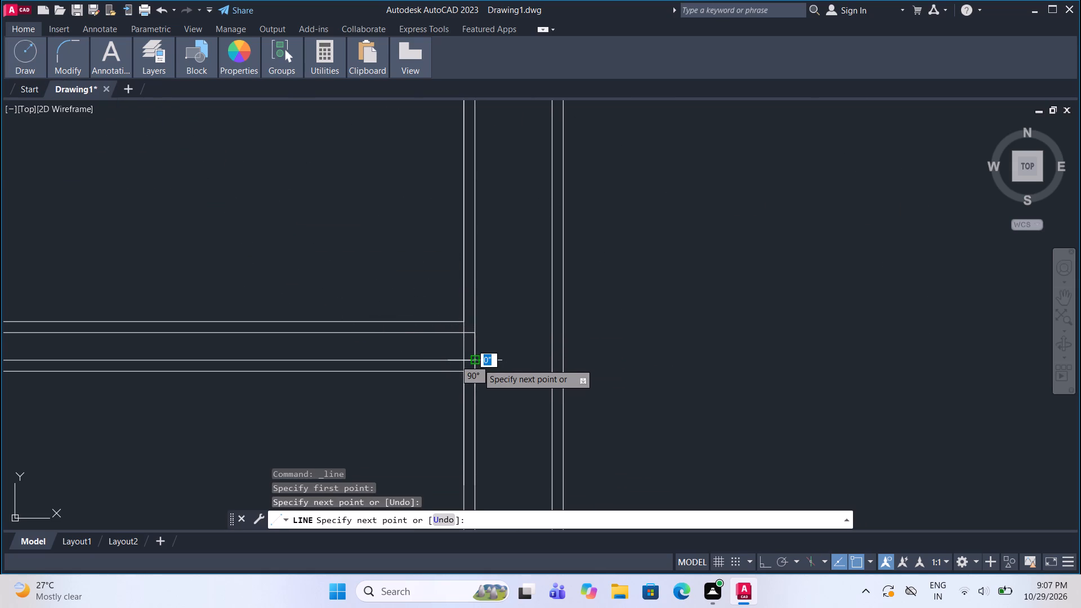
key(Escape)
Trim the right wall's inner face and offset line segments crossing the junction with the upper-right room's bottom wall.
click(69, 59)
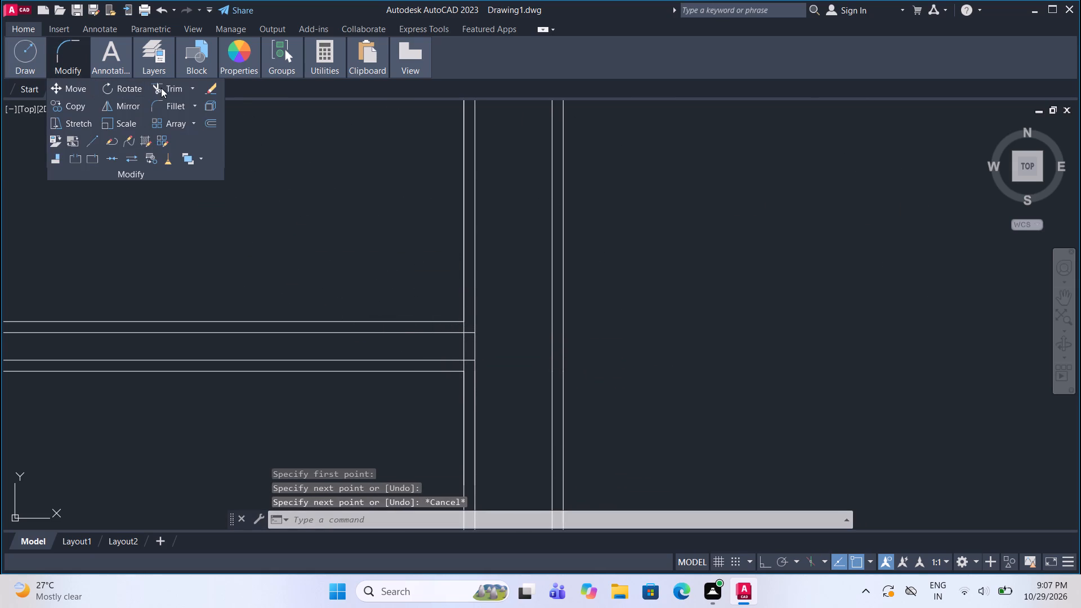
click(163, 87)
click(474, 349)
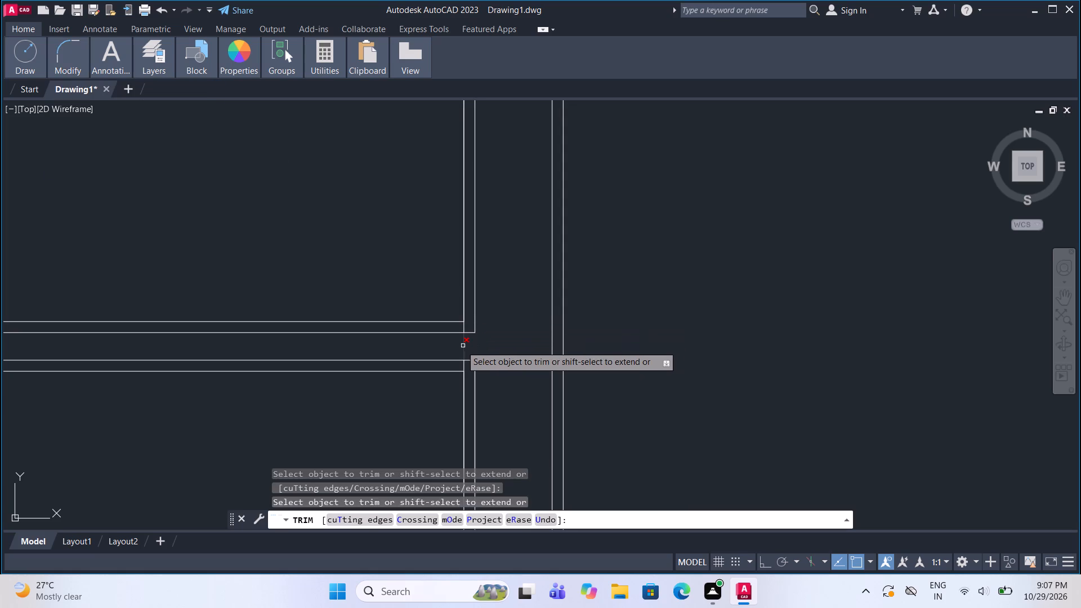
click(464, 347)
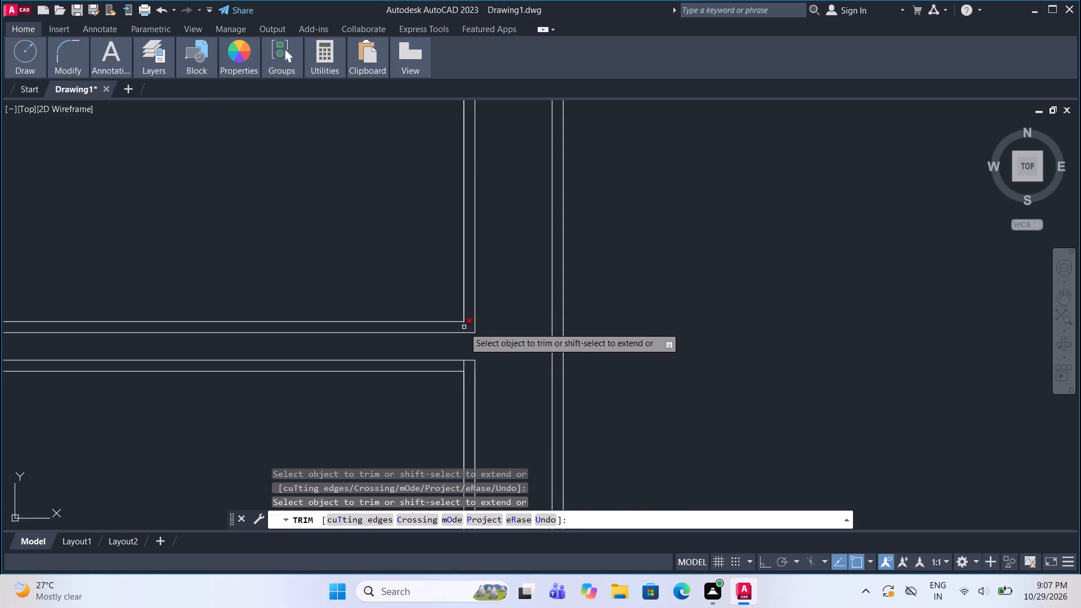
click(464, 328)
click(464, 364)
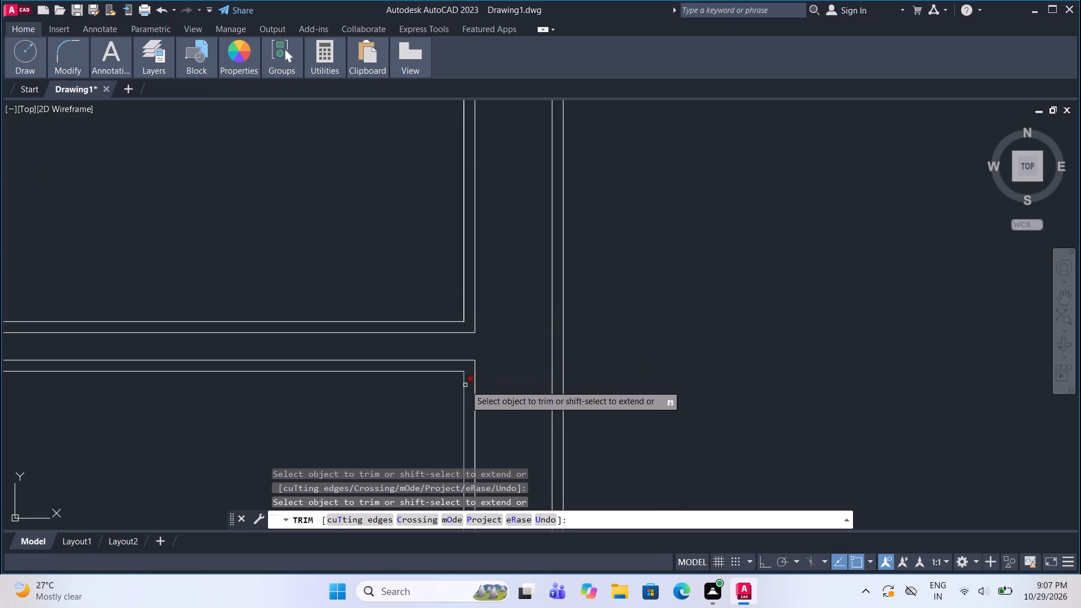
click(464, 386)
scroll(524, 301, down, 3)
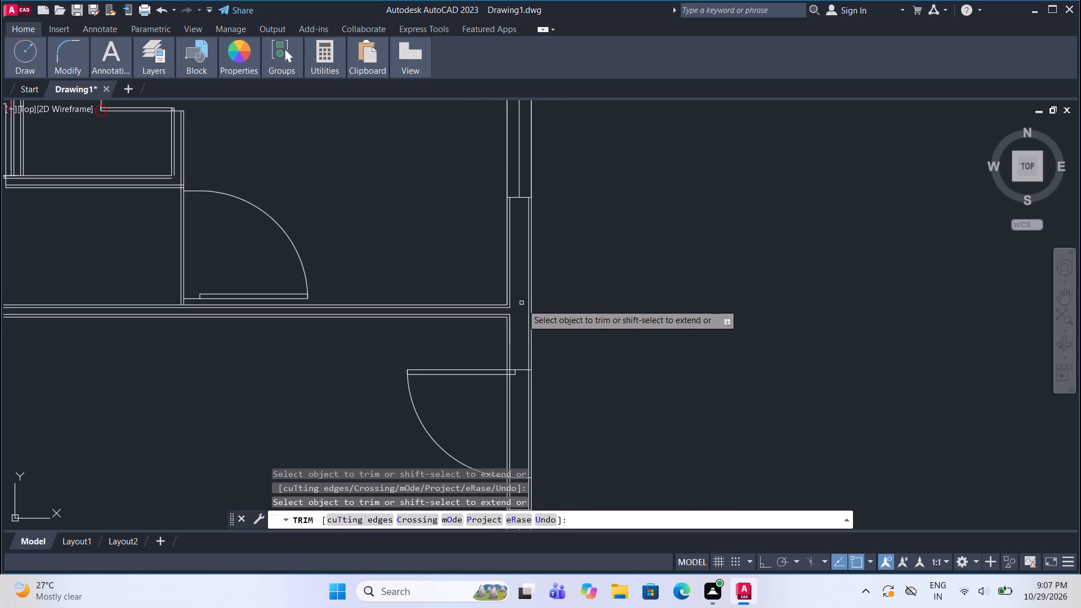
middle_drag(521, 338, 713, 318)
key(Escape)
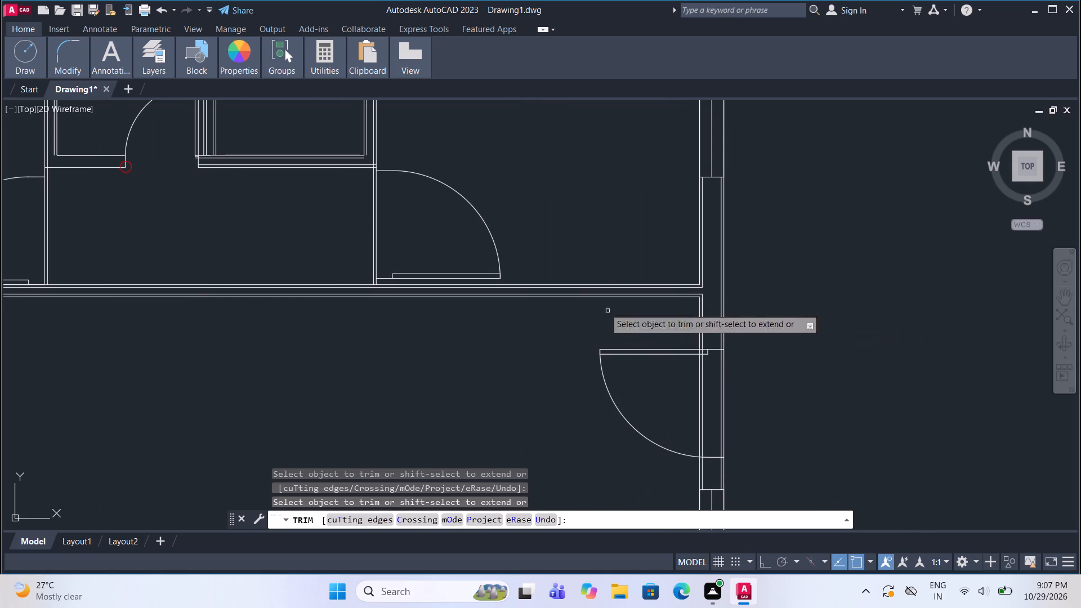
Fillet the upper offset line of the lower-right room's top wall with the right wall's inner offset line below the window.
scroll(591, 288, down, 2)
scroll(656, 403, up, 3)
scroll(586, 273, down, 3)
scroll(586, 395, up, 3)
middle_click(586, 398)
scroll(564, 141, up, 2)
middle_drag(564, 142, 564, 167)
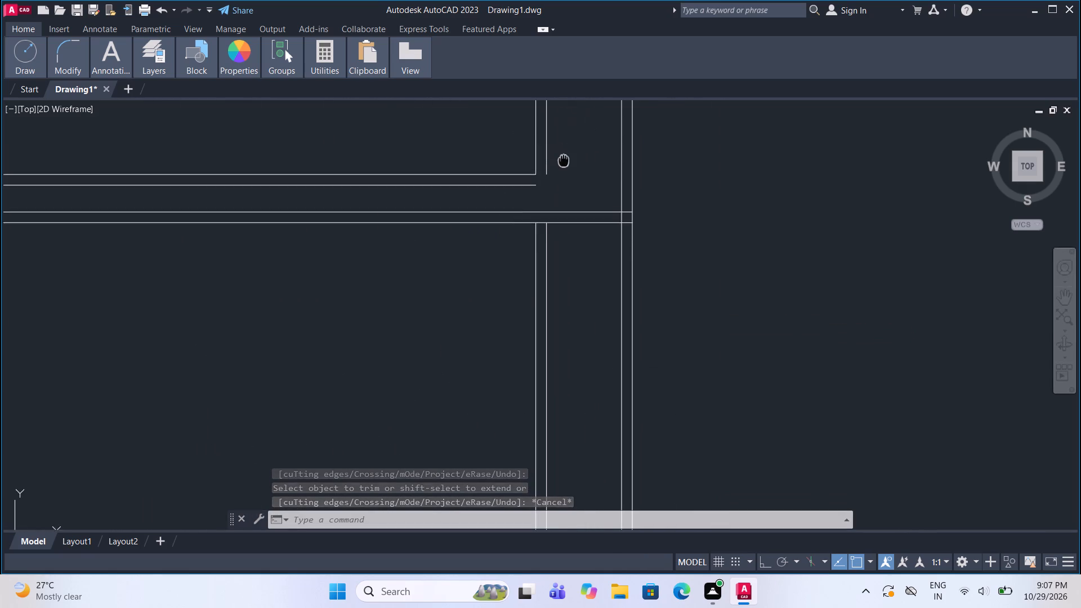
middle_drag(564, 167, 552, 254)
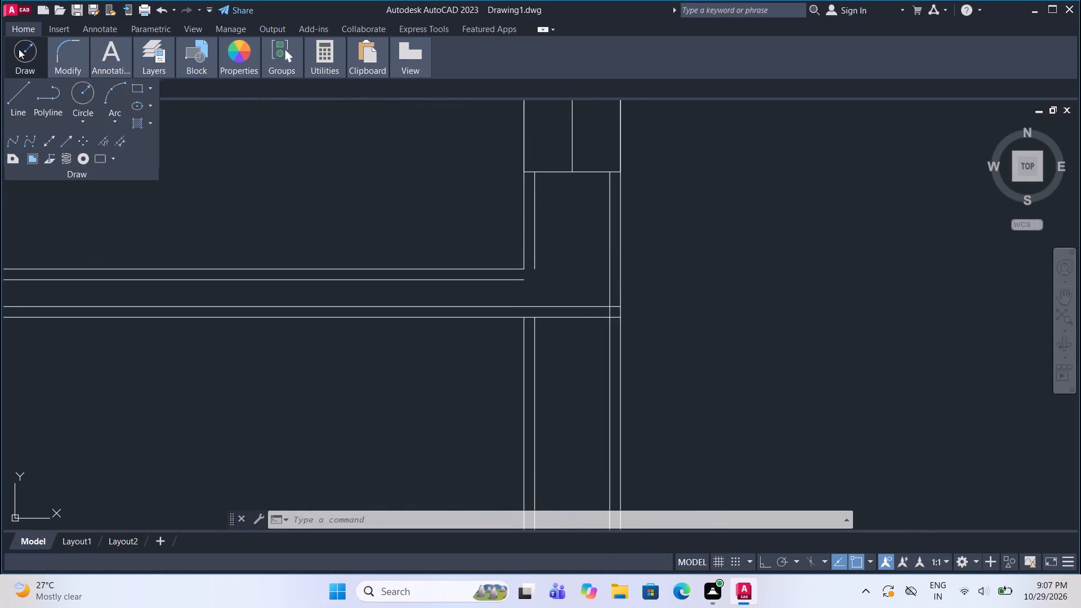
click(73, 50)
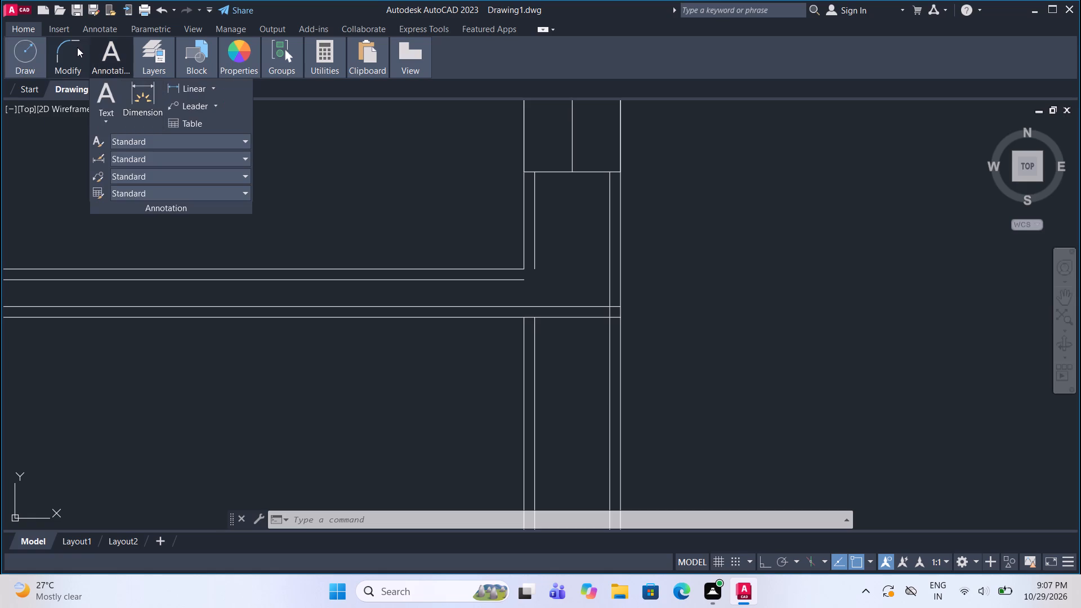
click(73, 44)
click(172, 107)
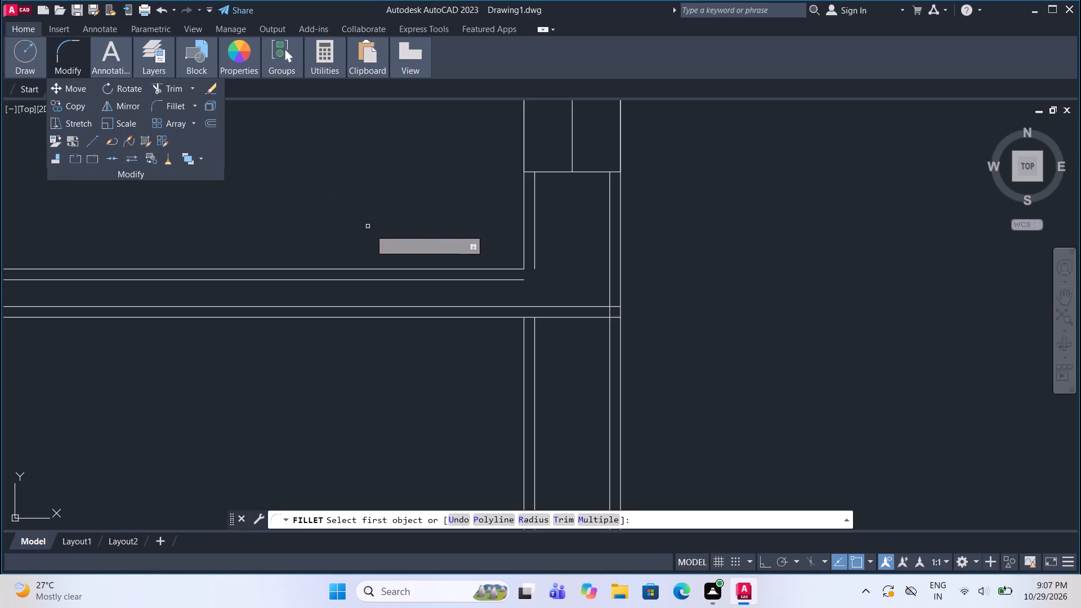
click(511, 278)
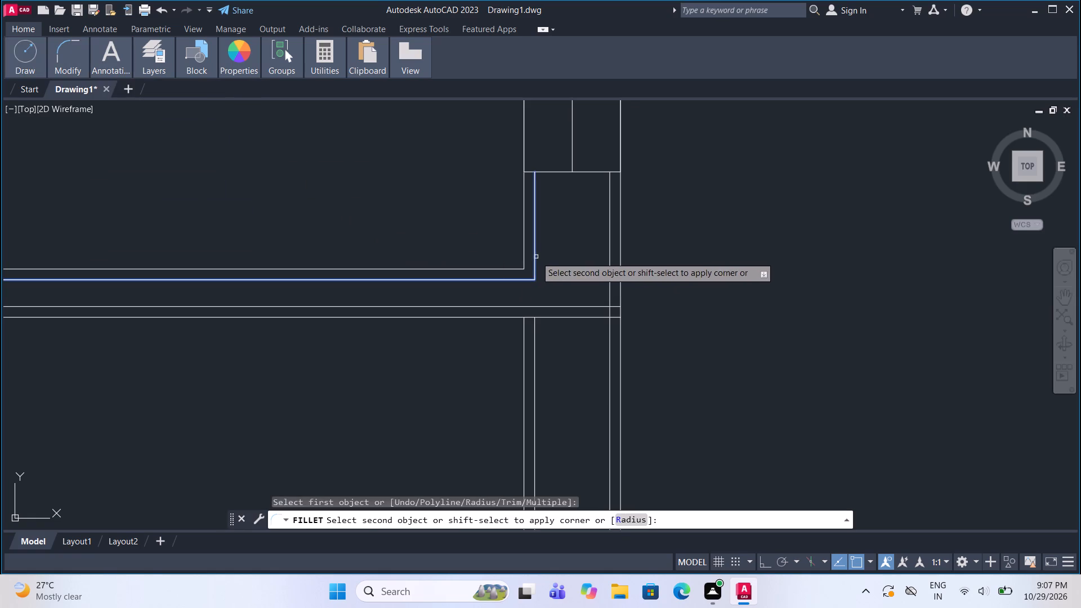
click(536, 257)
Trim the ends of the lower-right room's top-wall lines that extend past the right wall's outer offset line.
middle_drag(532, 288, 511, 287)
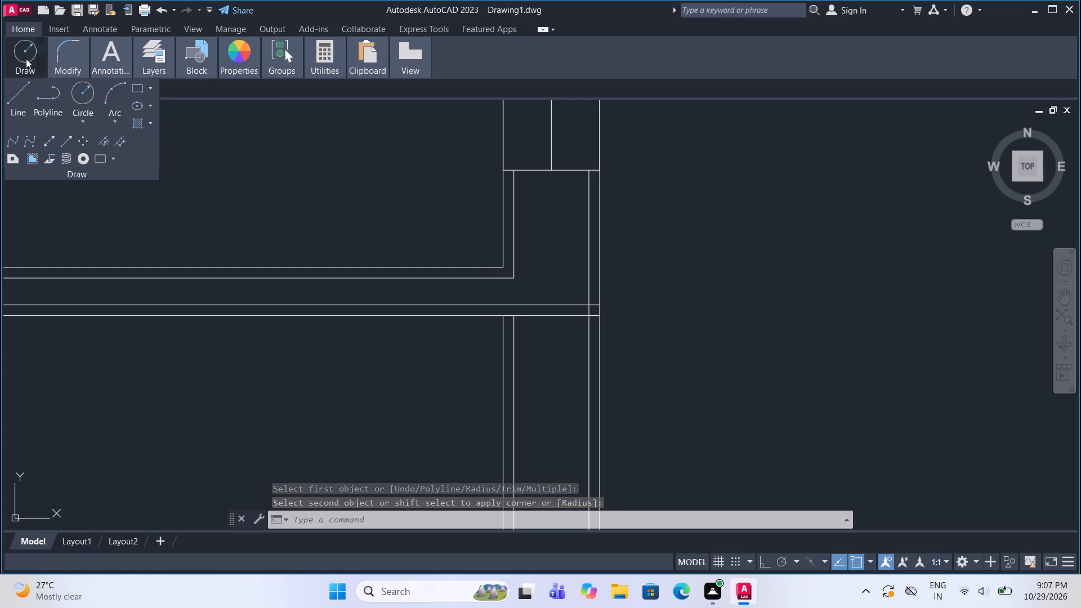
click(15, 96)
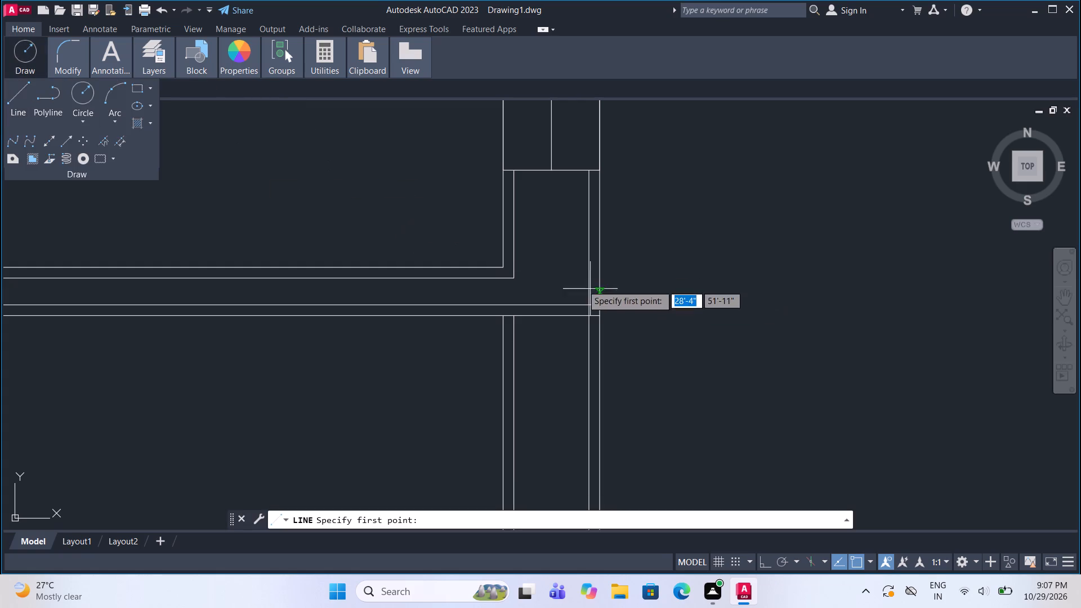
click(69, 57)
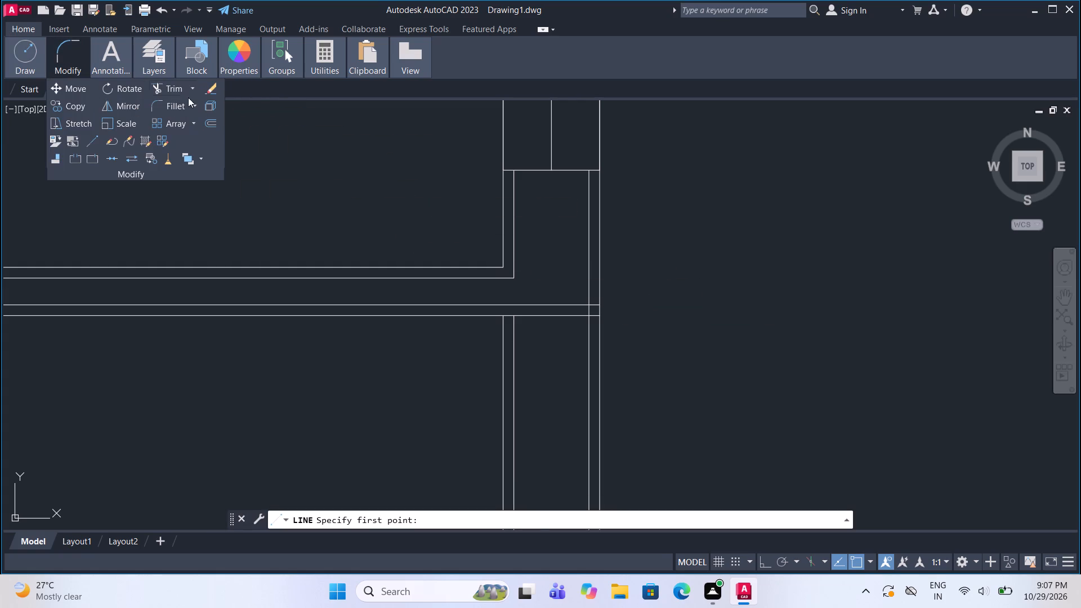
click(172, 82)
scroll(594, 314, up, 2)
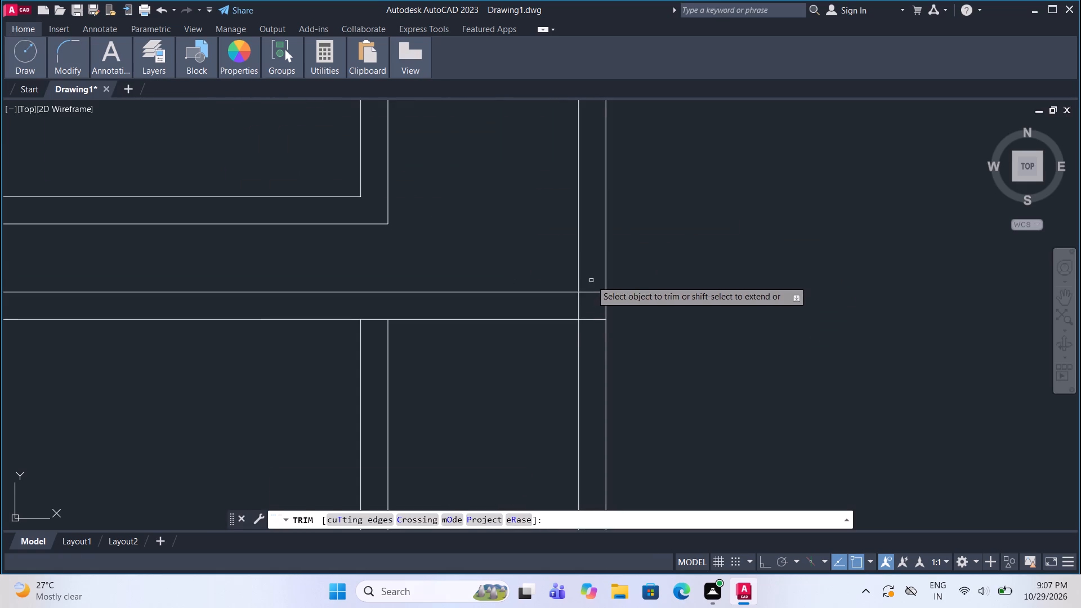
drag(591, 280, 598, 332)
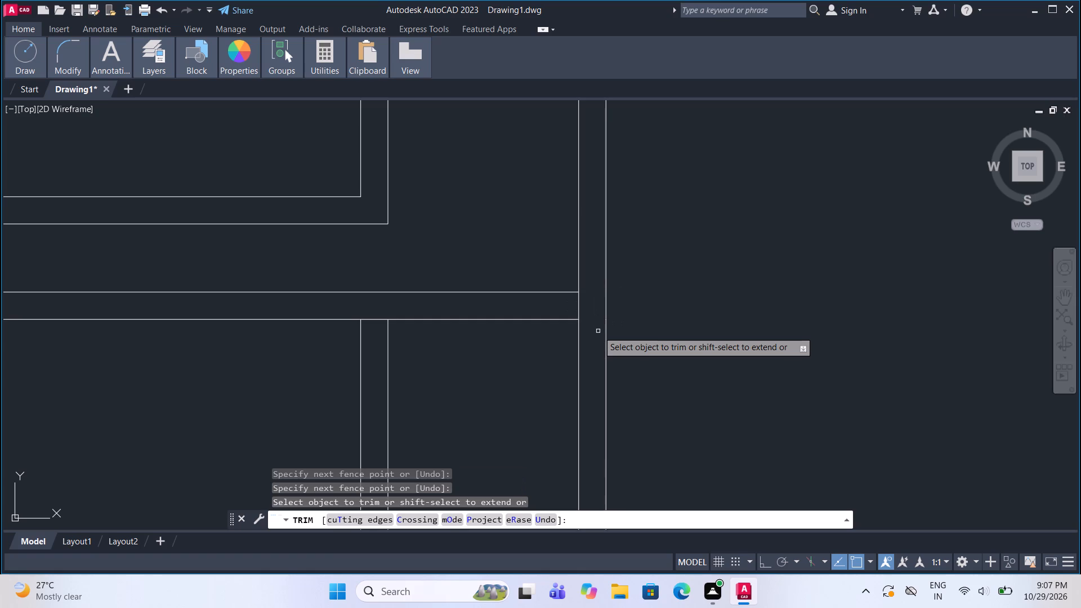
scroll(597, 243, down, 2)
middle_drag(578, 263, 579, 298)
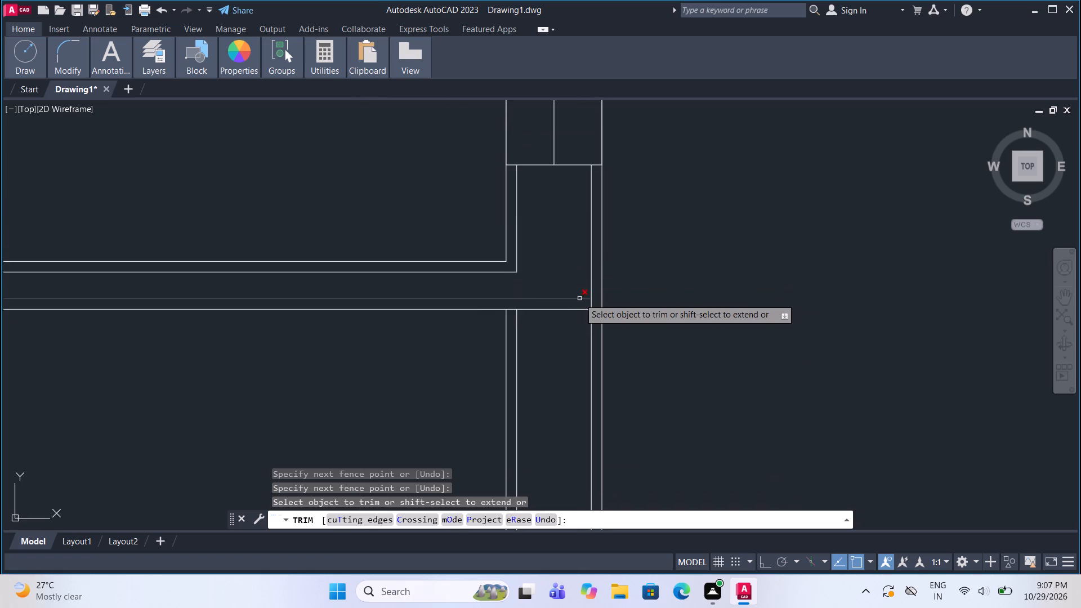
scroll(579, 298, up, 1)
scroll(552, 295, down, 1)
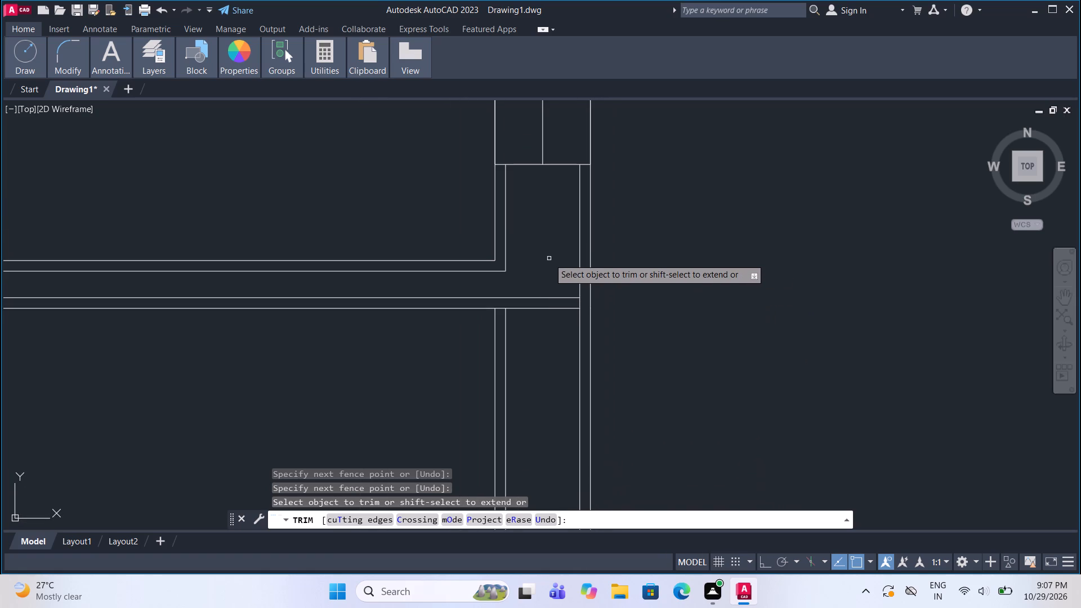
key(Escape)
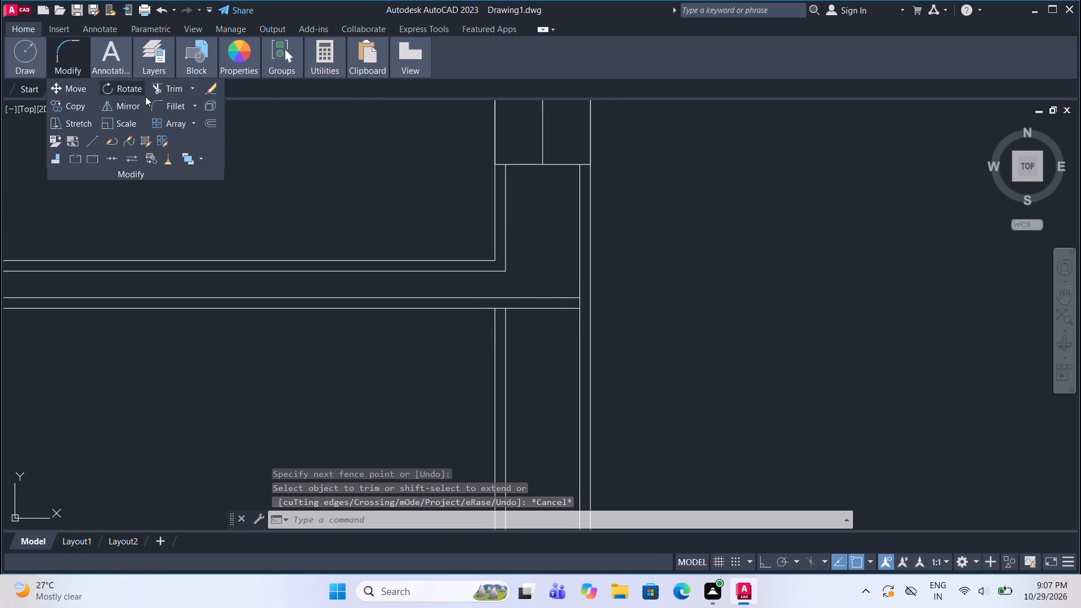
Fillet the lower offset line of the lower-right room's top wall with the right wall's inner offset line.
click(169, 102)
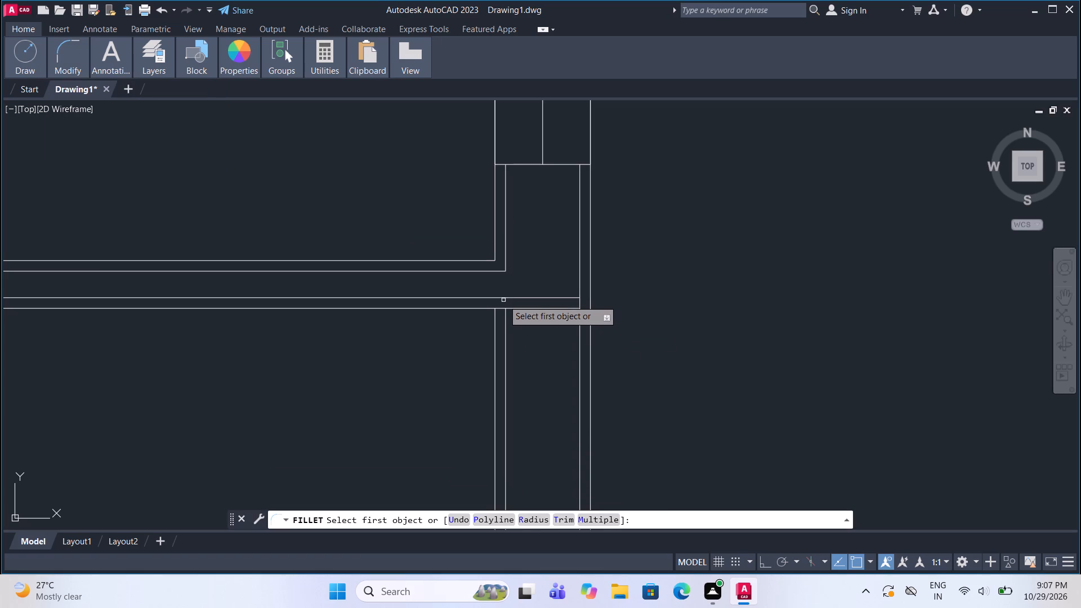
click(503, 298)
click(506, 319)
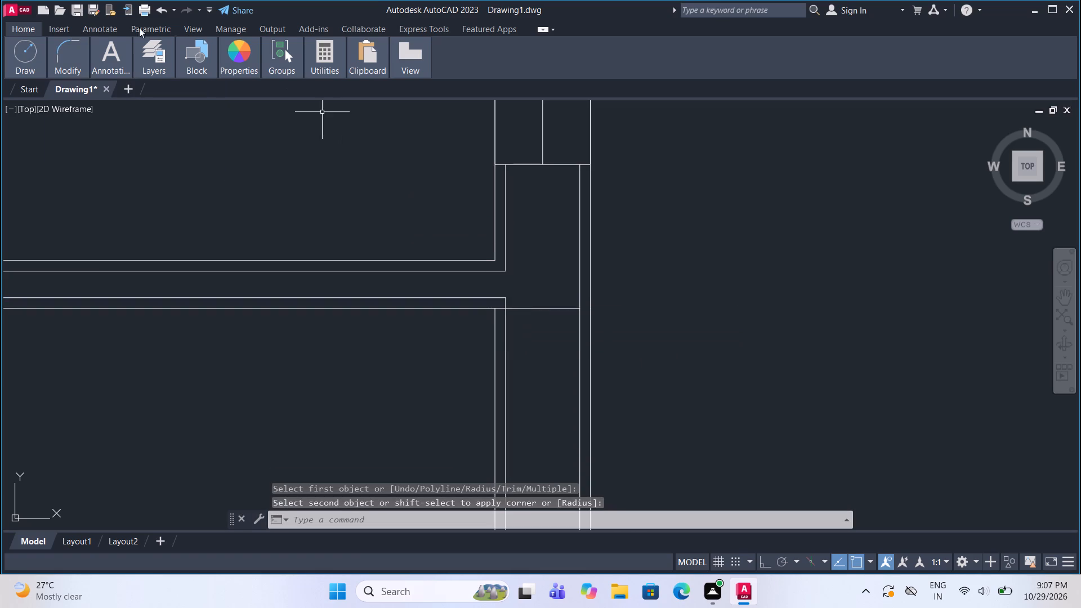
Trim the lower-right room's top-wall face line where it crosses the right wall beyond the room's inner corner.
click(64, 50)
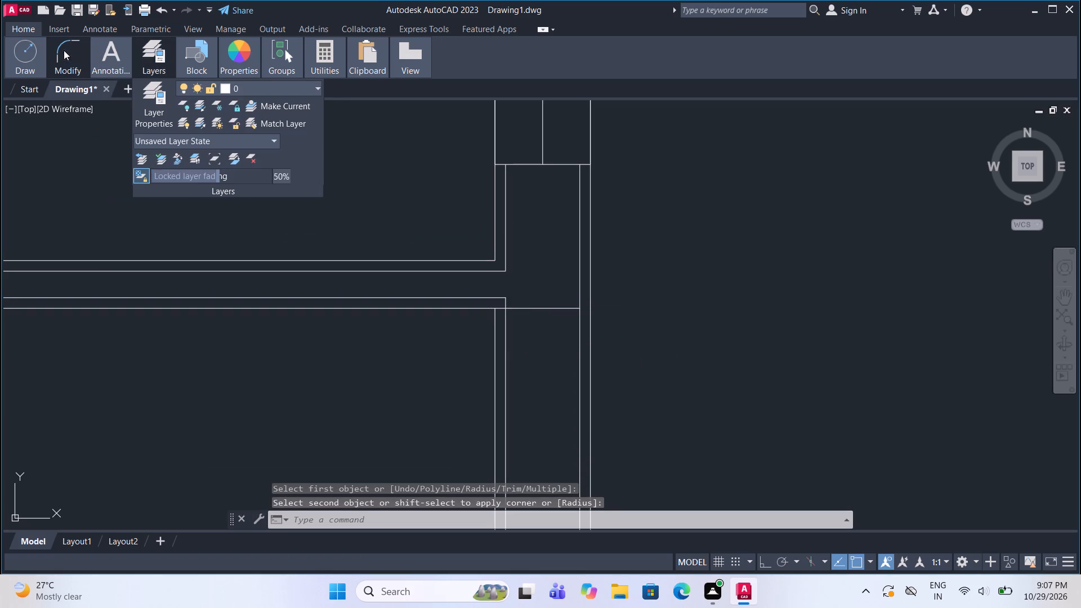
click(177, 87)
scroll(511, 312, up, 1)
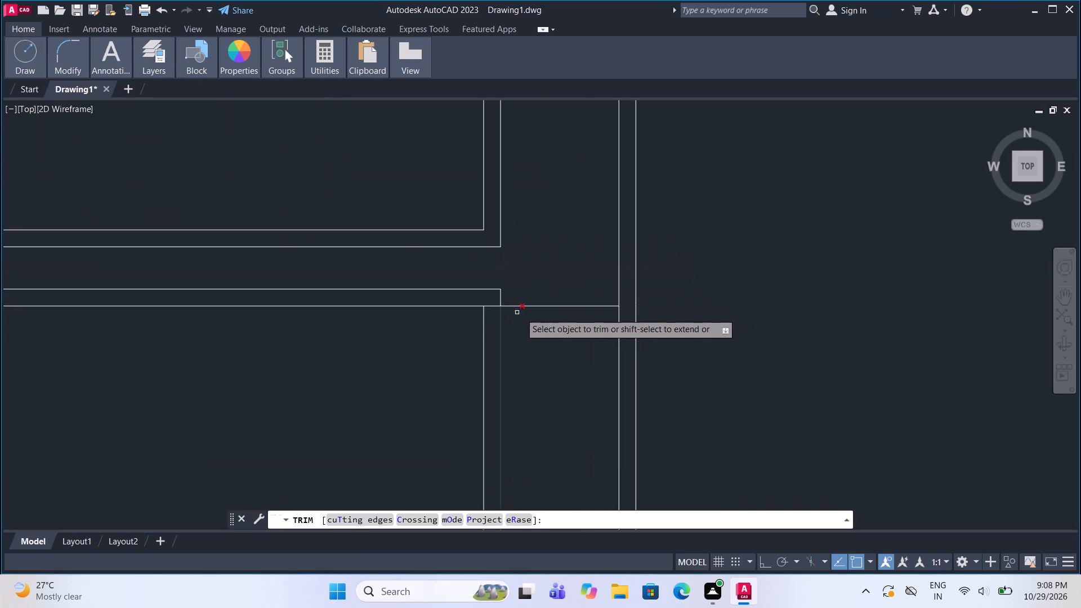
drag(562, 312, 560, 278)
click(494, 305)
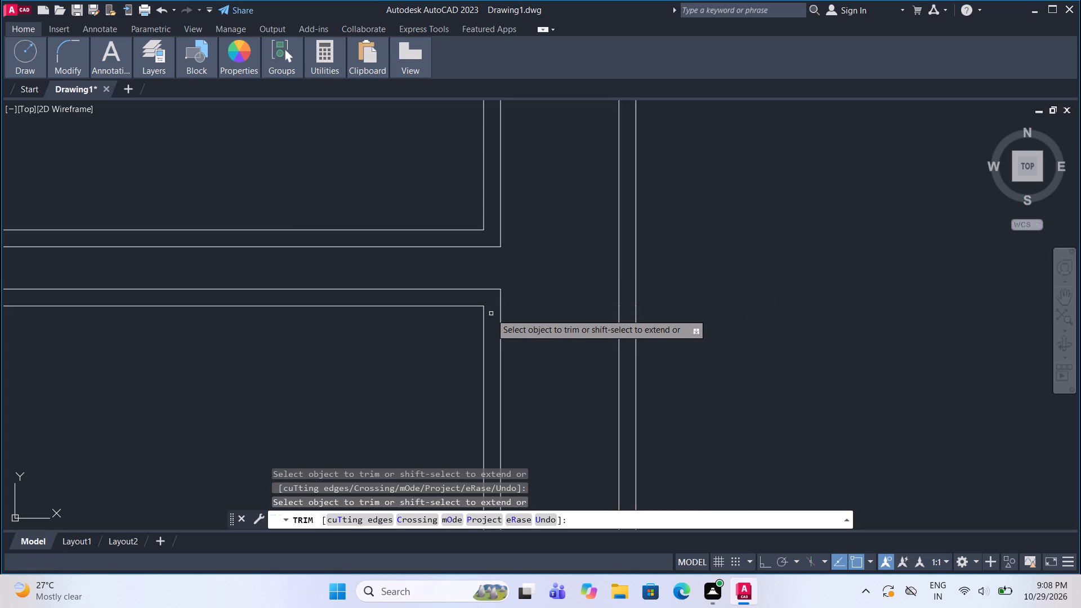
key(Escape)
Trim the lower-right room's top-wall line ends that project into the door opening past the door arc's end.
scroll(474, 301, down, 4)
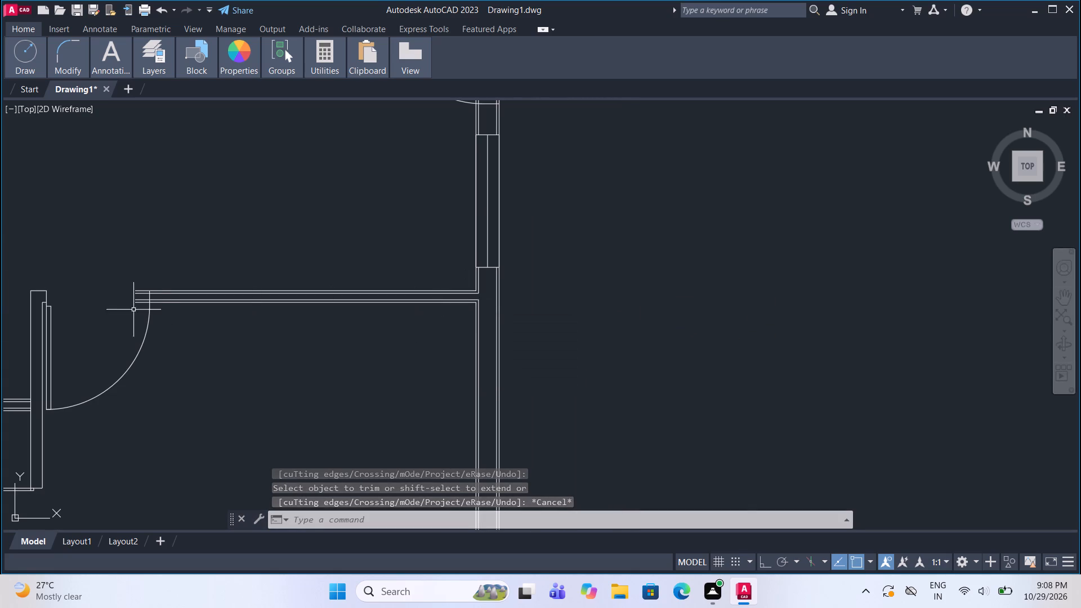
scroll(114, 300, up, 1)
middle_drag(126, 294, 280, 289)
click(67, 55)
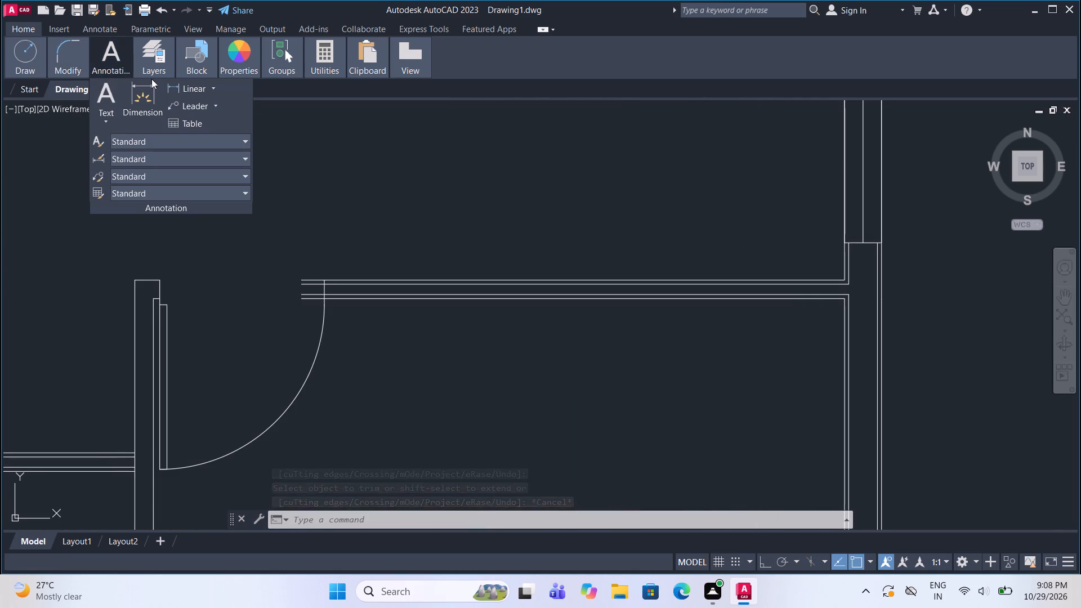
click(68, 62)
click(167, 90)
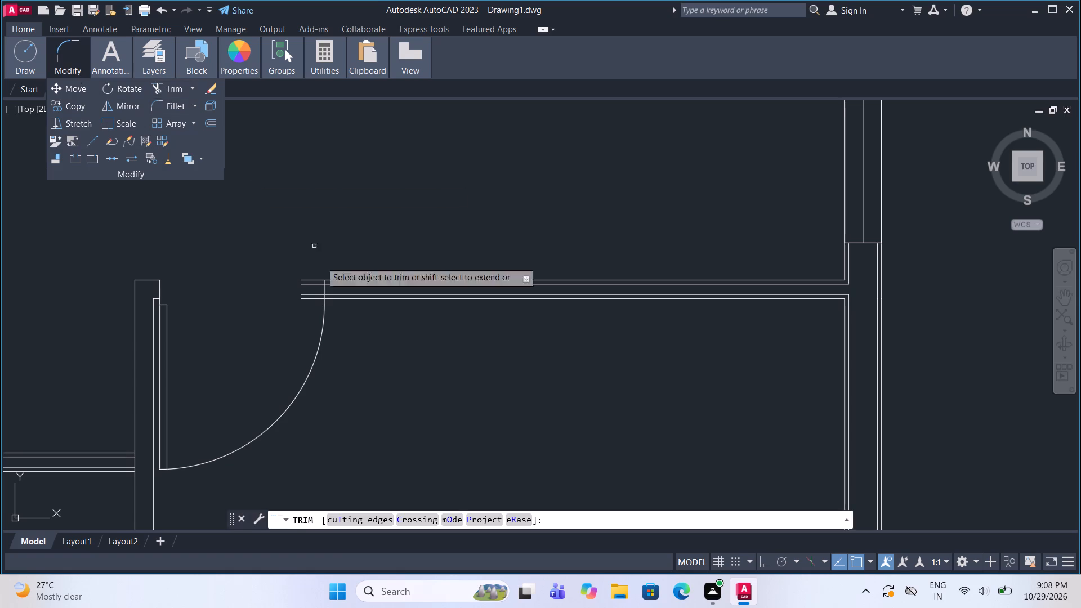
drag(309, 306, 316, 245)
scroll(295, 254, down, 5)
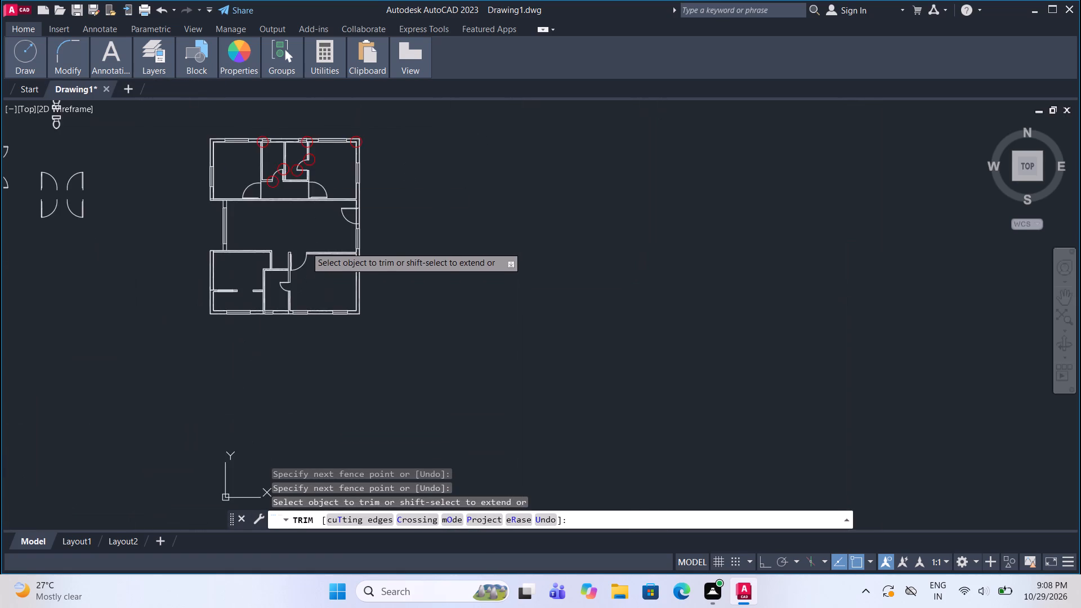
Fillet the bottom wall's inner offset line with the right wall's inner offset line at the lower-right room's bottom-right corner.
scroll(306, 247, up, 2)
key(Escape)
scroll(400, 323, up, 2)
middle_drag(405, 320, 404, 235)
scroll(409, 234, down, 1)
scroll(429, 366, up, 3)
middle_drag(436, 392, 467, 367)
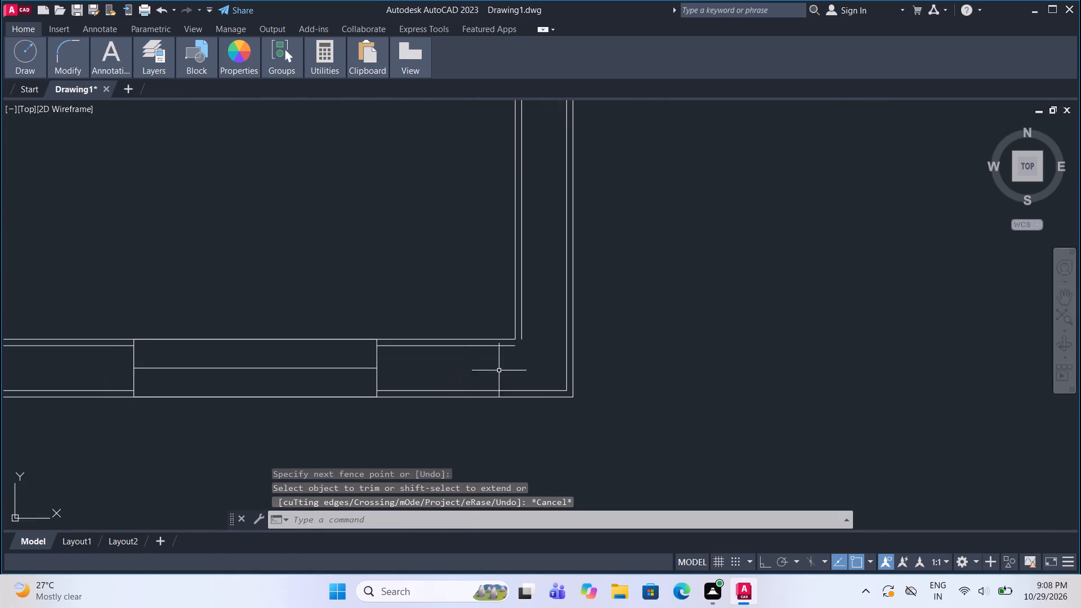
middle_drag(584, 377, 573, 368)
scroll(582, 374, up, 1)
click(72, 55)
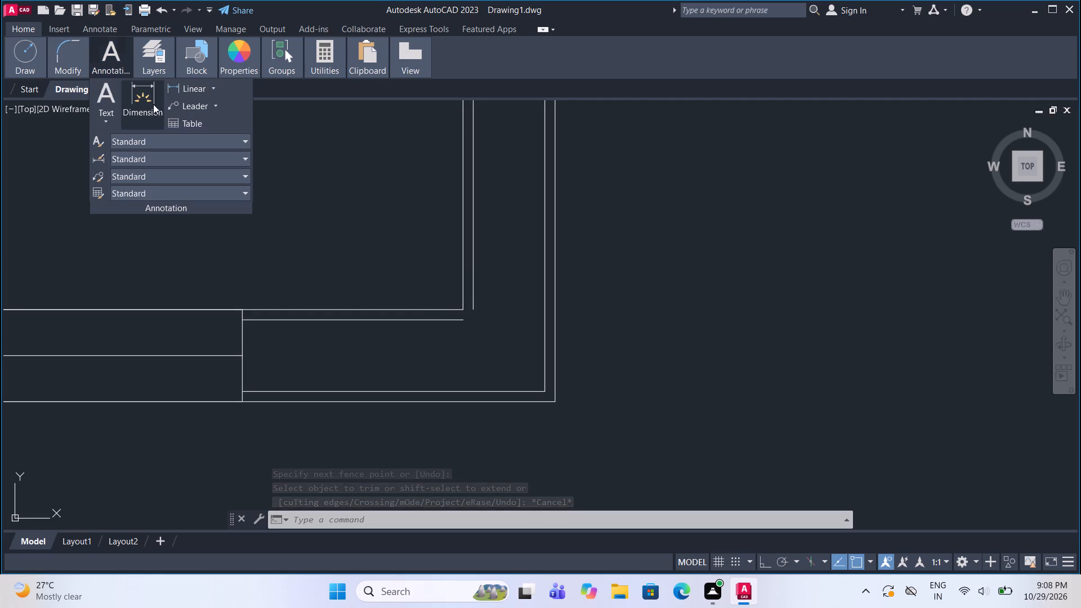
click(83, 51)
click(167, 104)
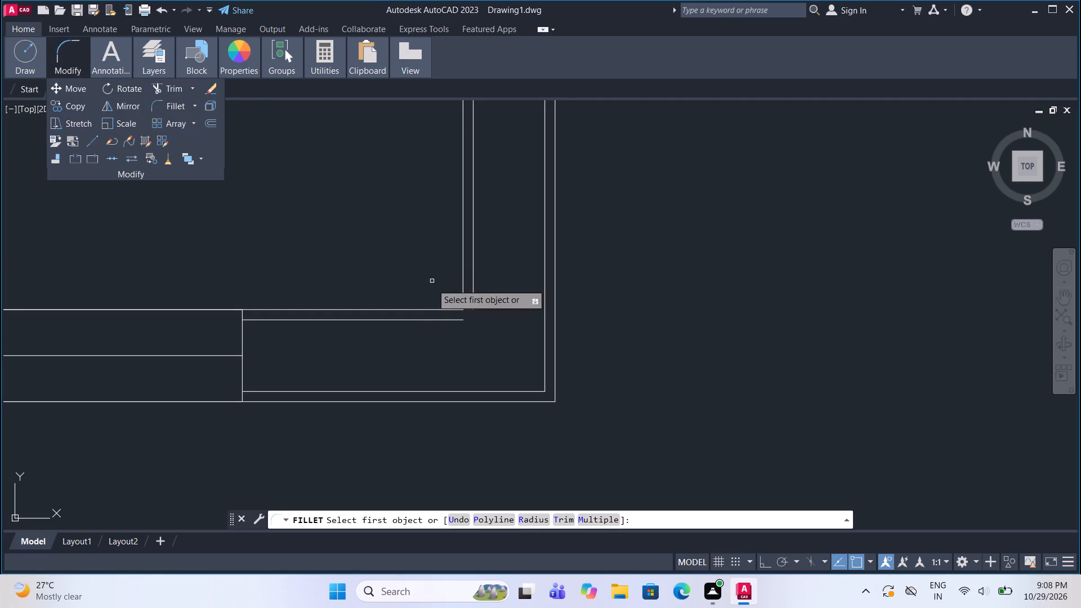
click(441, 321)
click(472, 297)
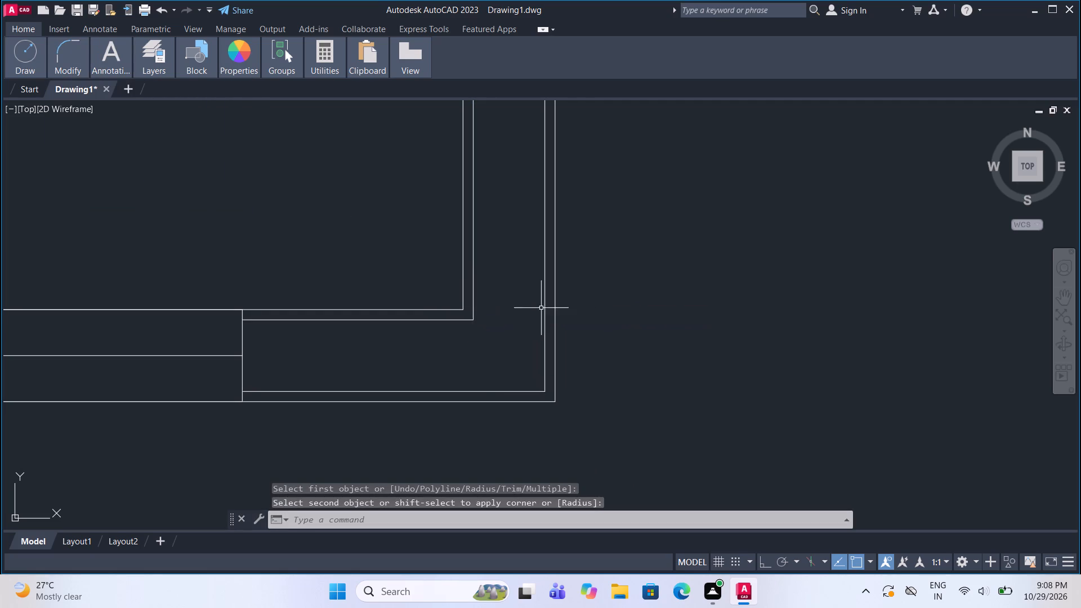
Fillet the left partition's inner offset line with the bottom wall's inner offset line at the lower-right room's bottom-left corner.
scroll(581, 316, down, 3)
scroll(324, 328, up, 3)
middle_drag(324, 327, 546, 325)
scroll(546, 325, down, 2)
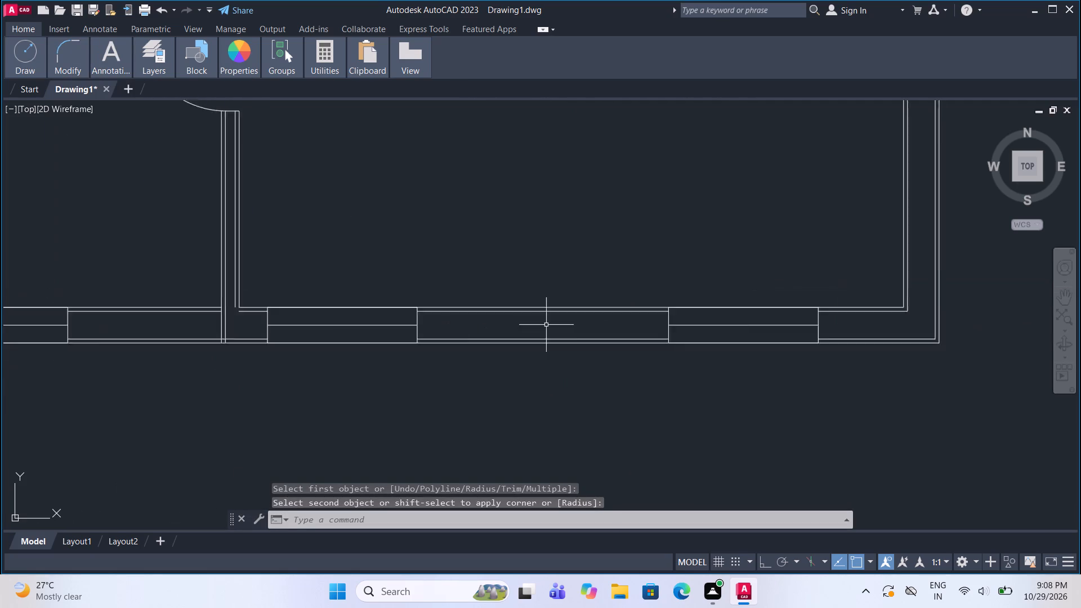
scroll(546, 325, down, 2)
scroll(358, 327, up, 4)
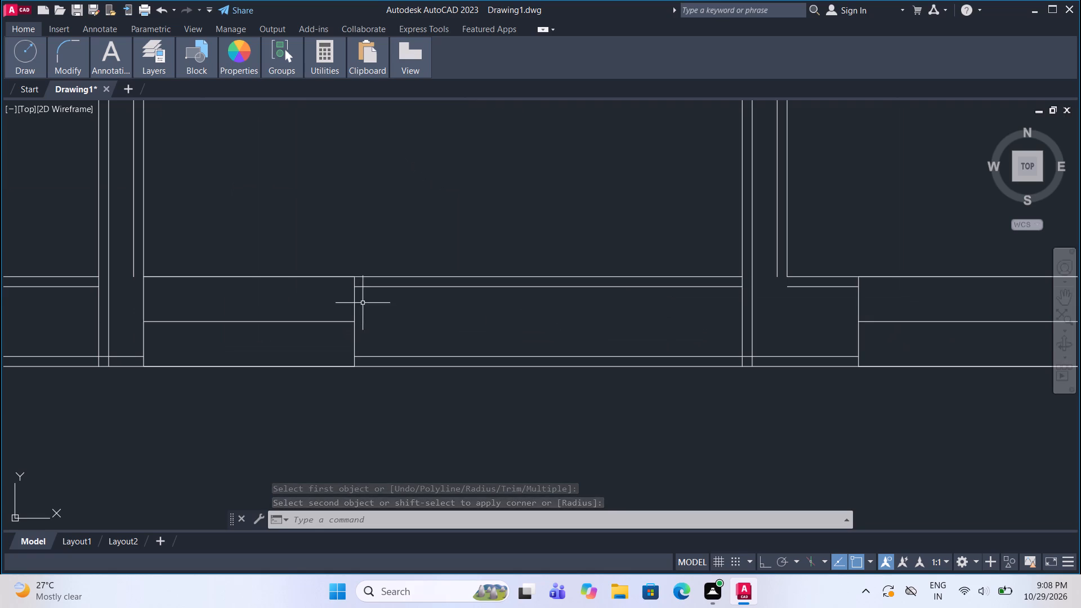
scroll(350, 297, down, 3)
scroll(480, 305, up, 3)
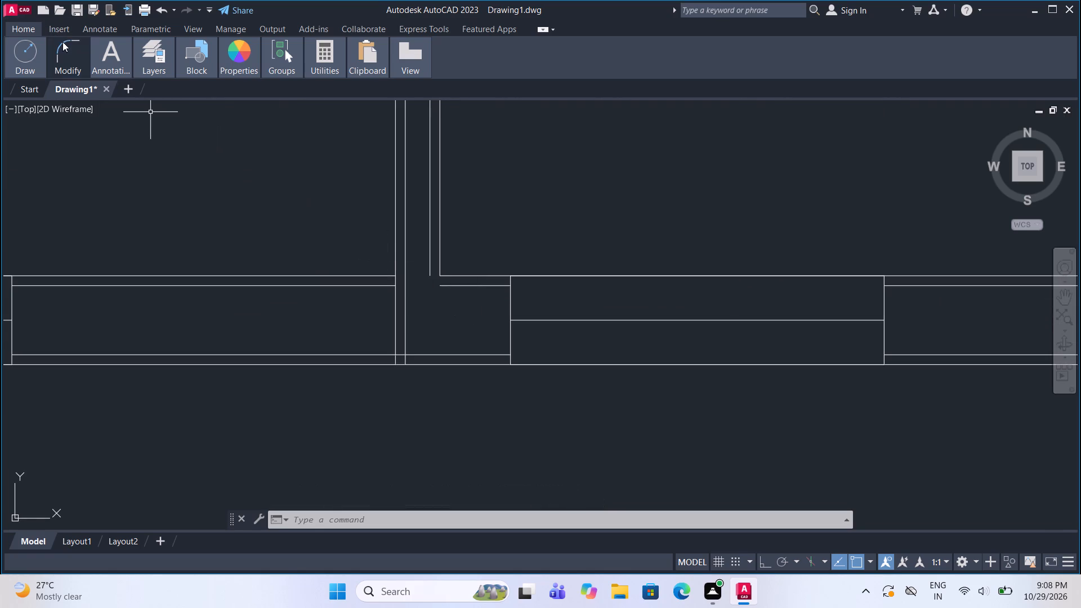
click(62, 42)
click(73, 51)
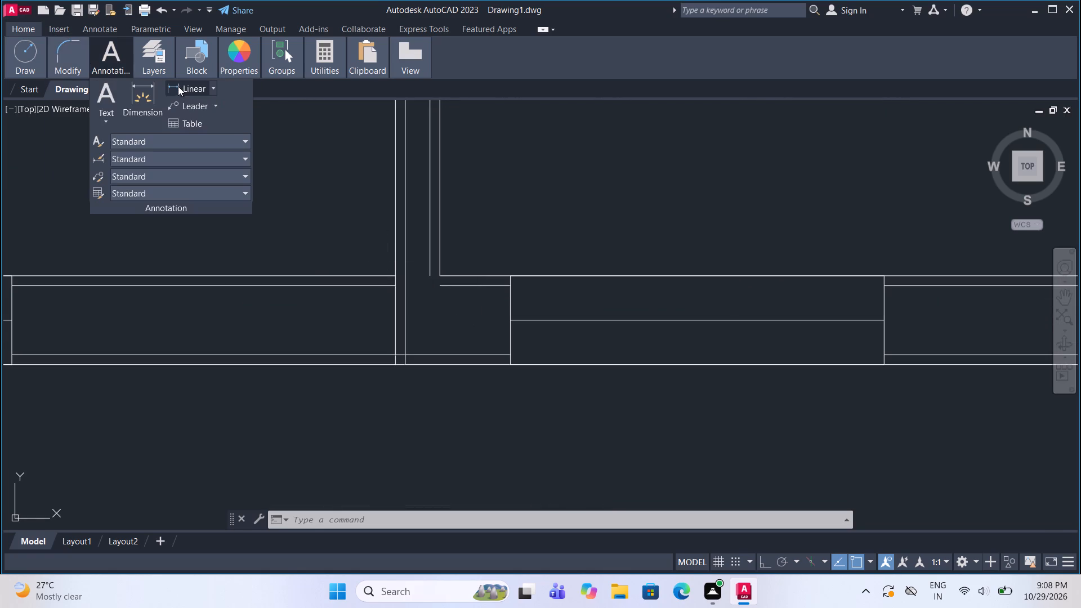
click(70, 58)
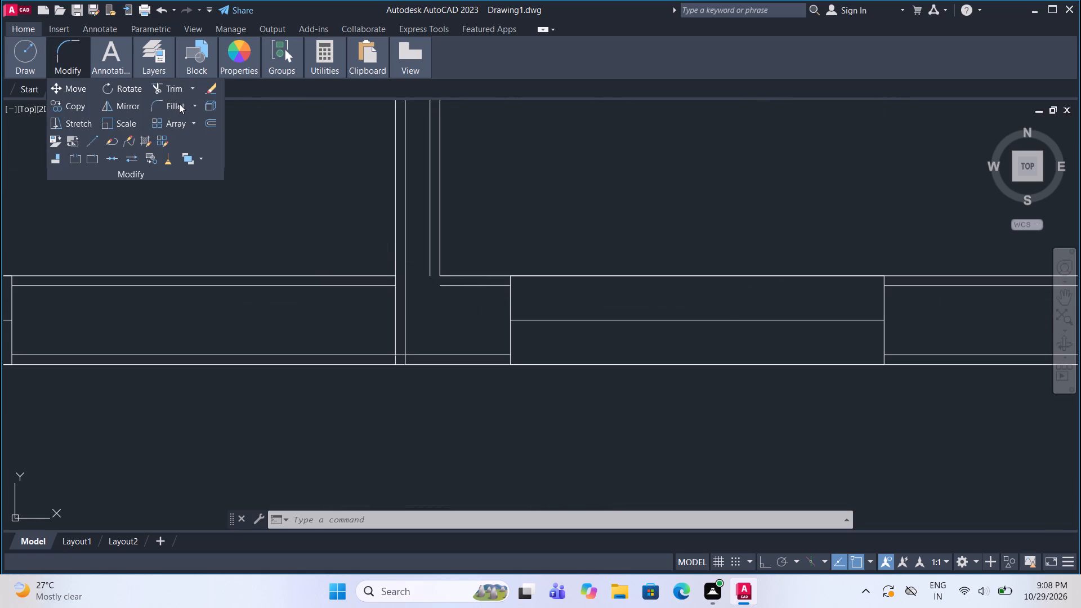
click(179, 104)
double_click(431, 268)
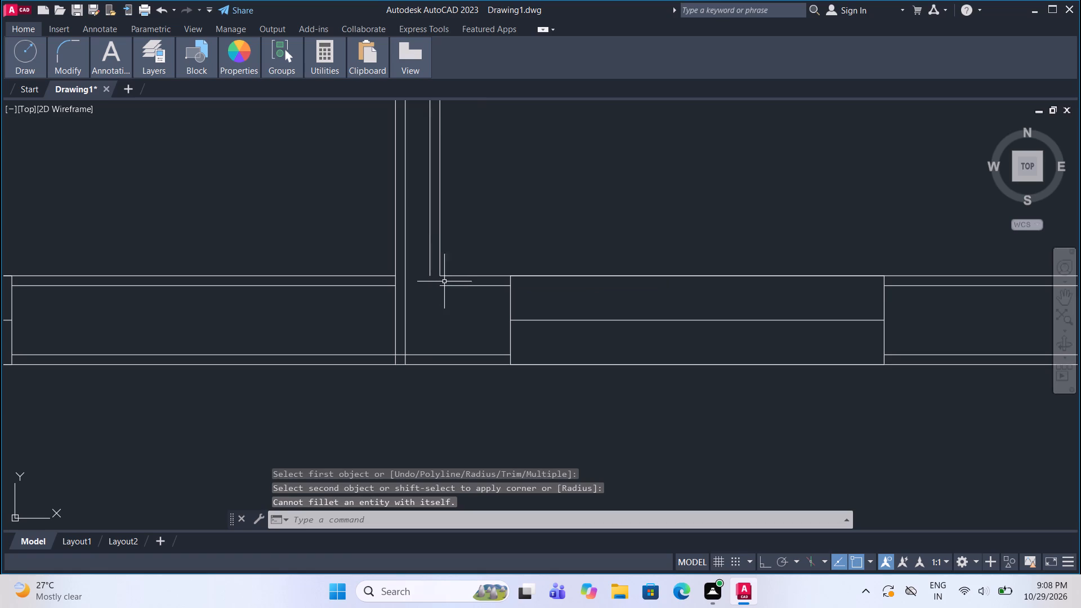
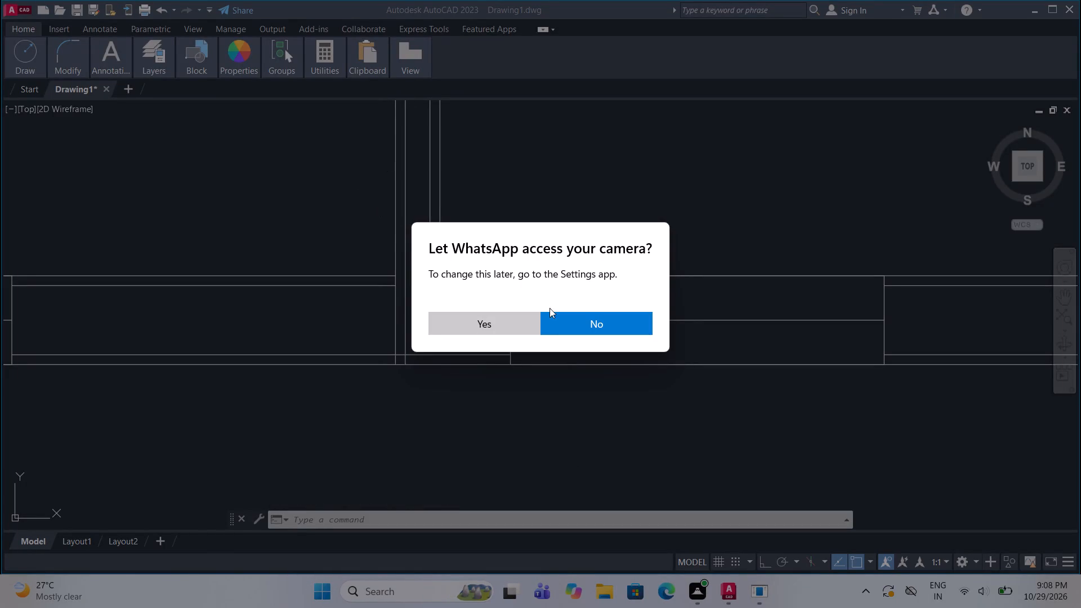
Deny WhatsApp access to the camera.
click(738, 175)
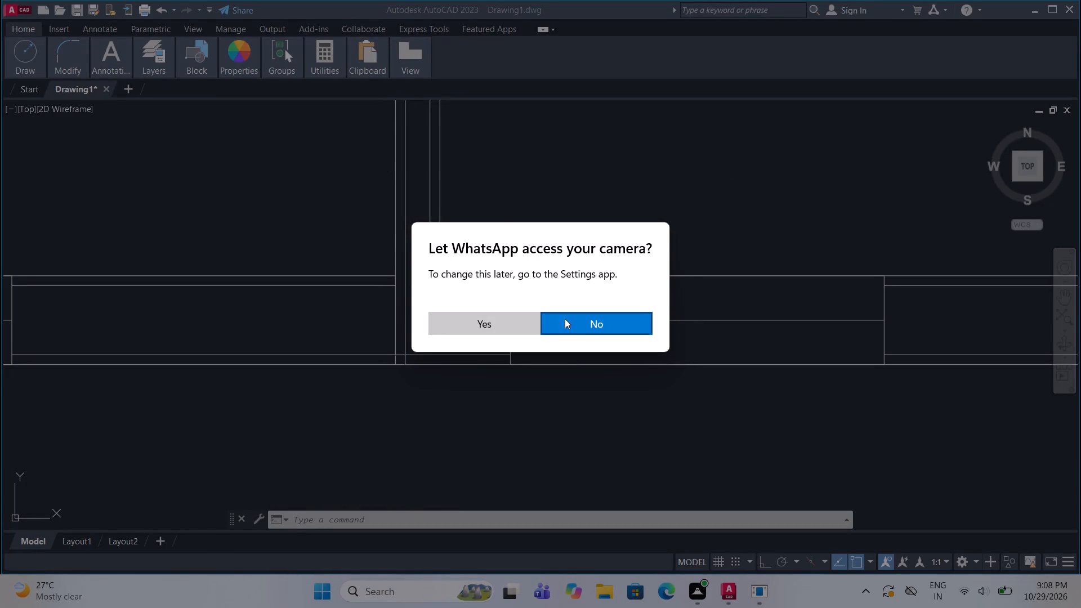
double_click(561, 322)
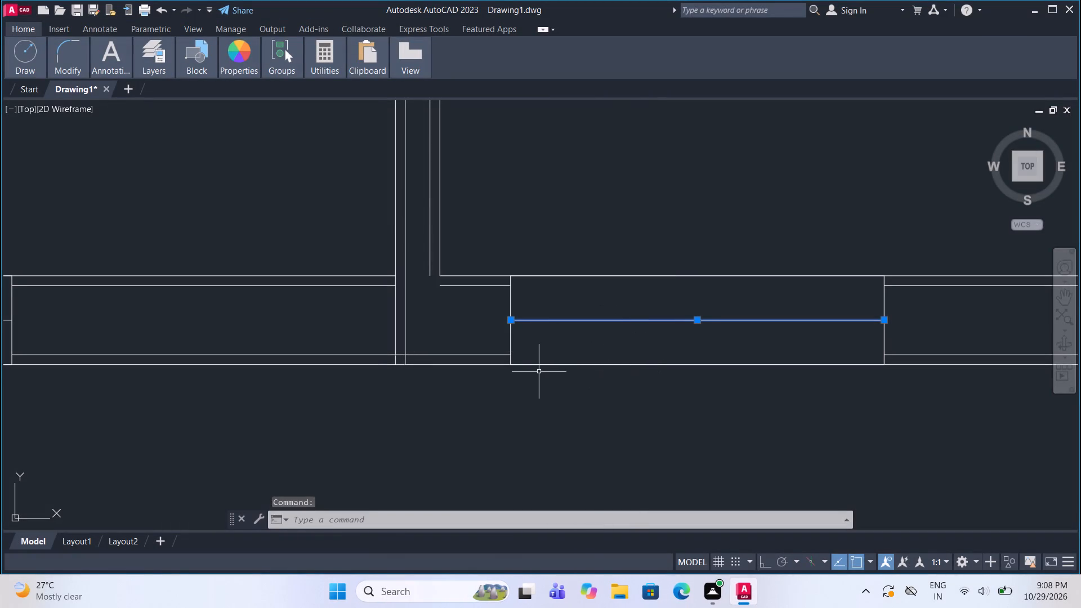
Fillet the partition's inner right vertical line with the bottom wall's inner line leading to the window at the T-junction.
scroll(538, 372, down, 3)
scroll(564, 357, up, 2)
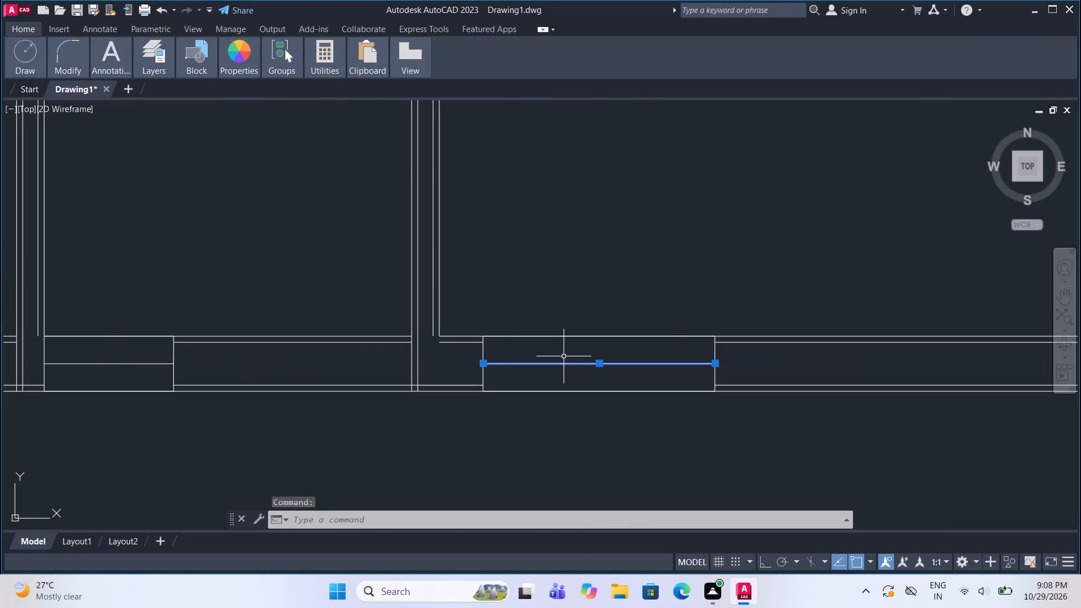
key(Escape)
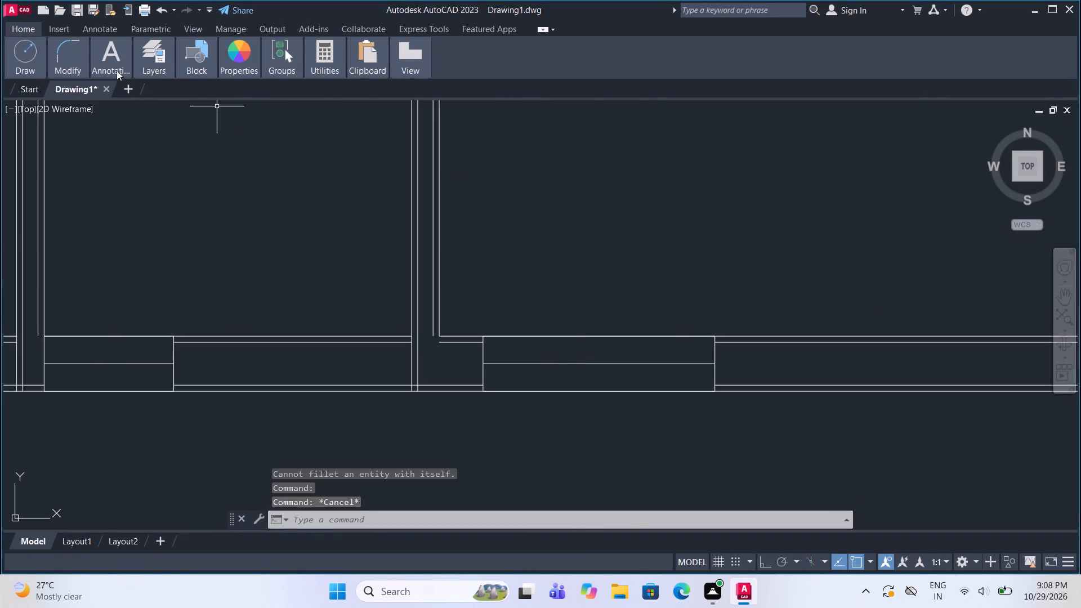
click(61, 53)
click(176, 102)
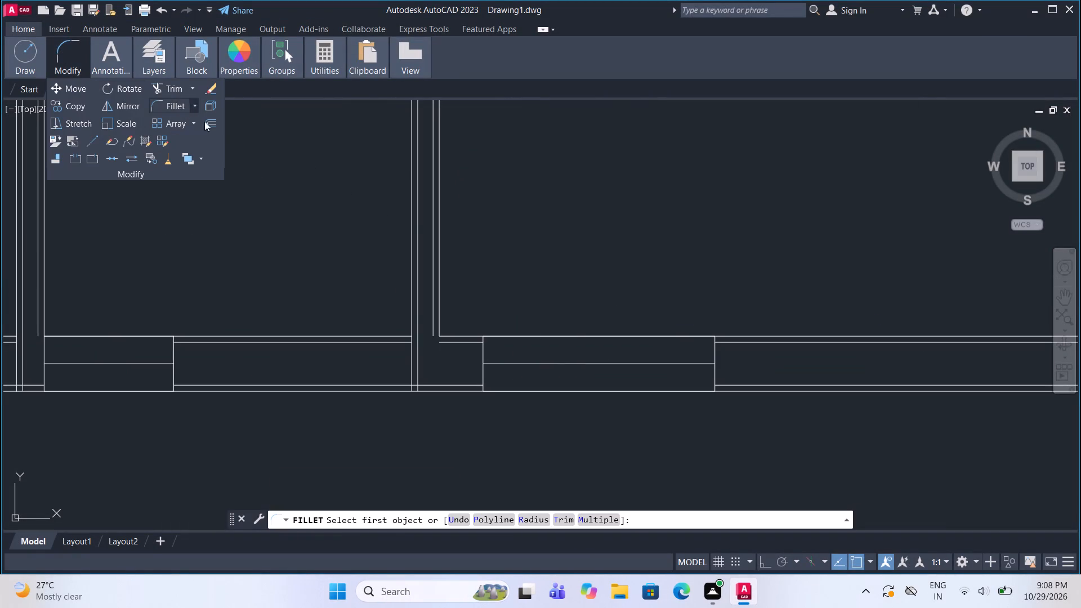
double_click(432, 318)
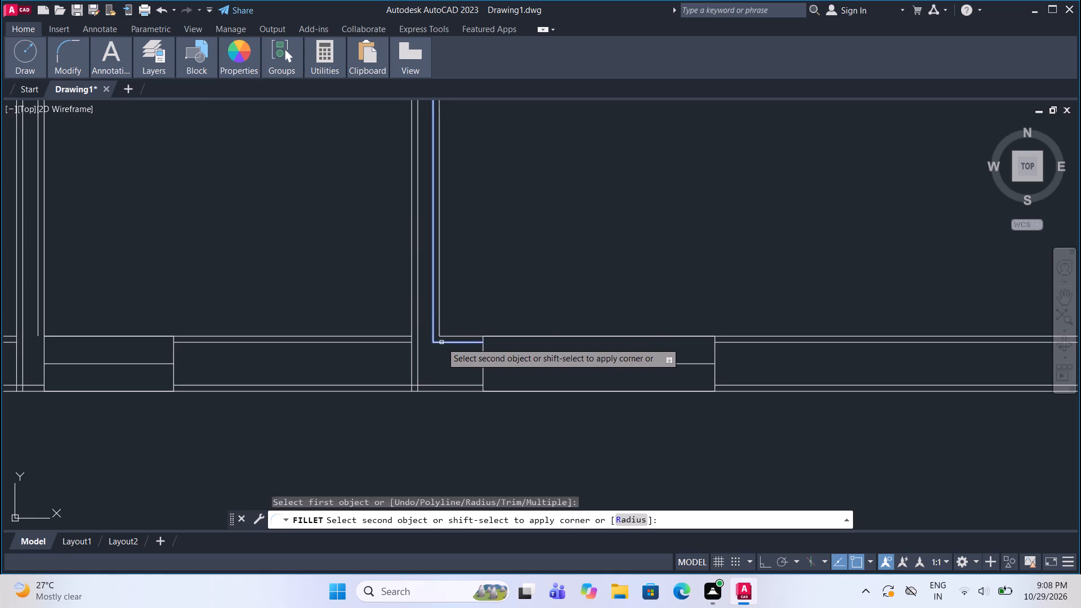
click(441, 342)
Fillet the same partition's inner left vertical line with the inner line of the bottom wall on its left side.
middle_drag(443, 386, 451, 375)
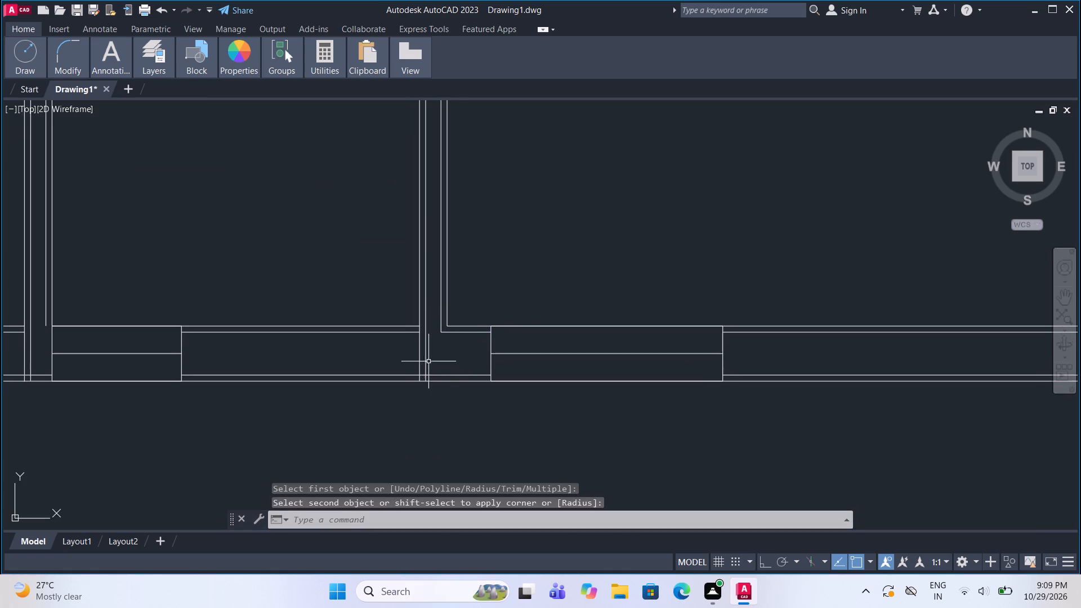
scroll(419, 356, down, 2)
scroll(424, 368, up, 3)
middle_drag(398, 316, 409, 323)
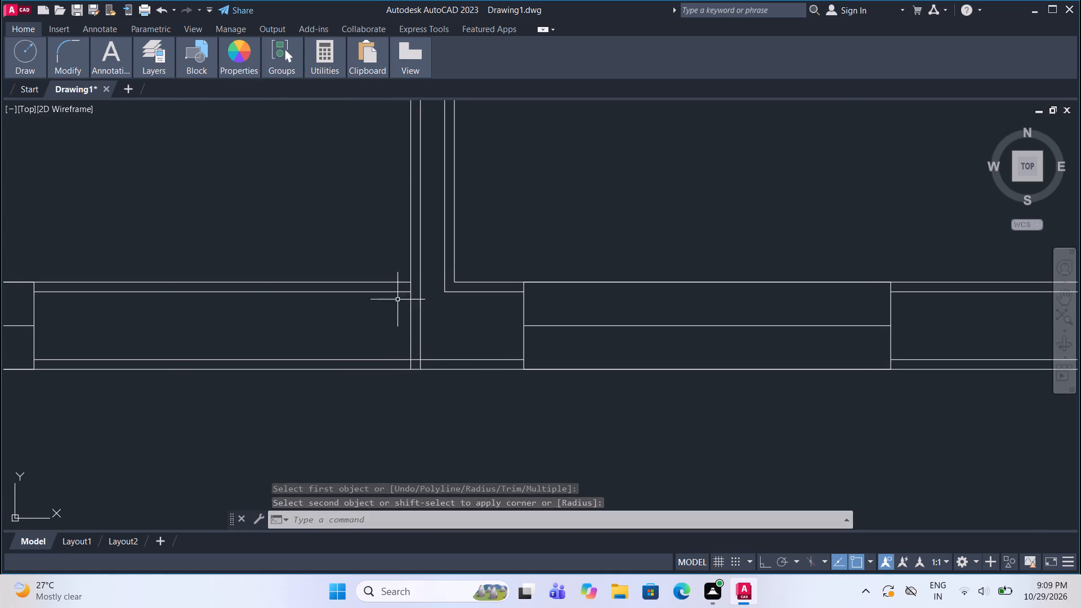
click(61, 52)
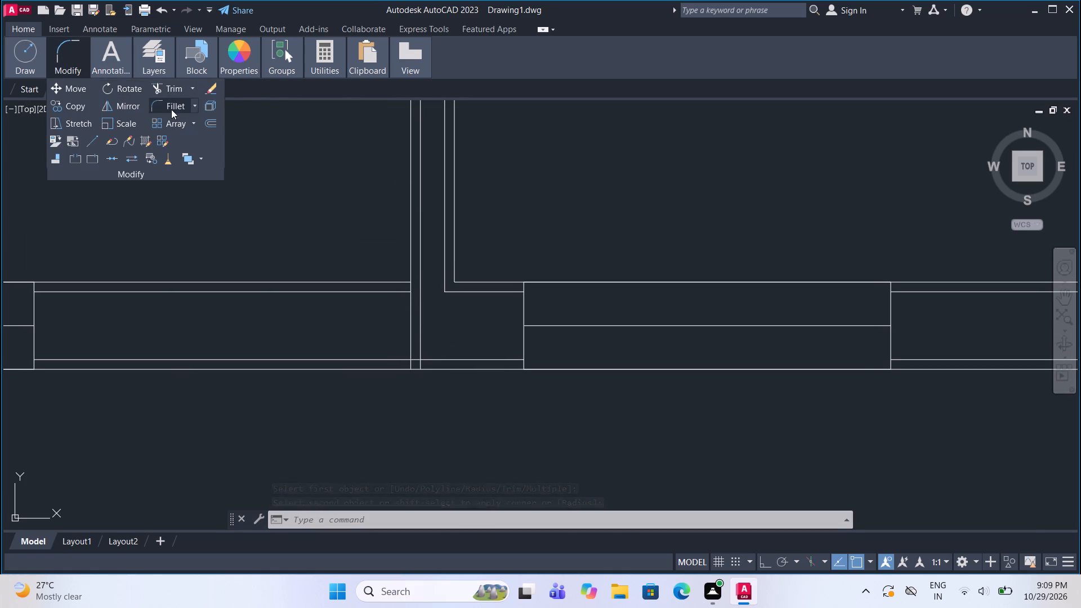
click(171, 109)
click(394, 292)
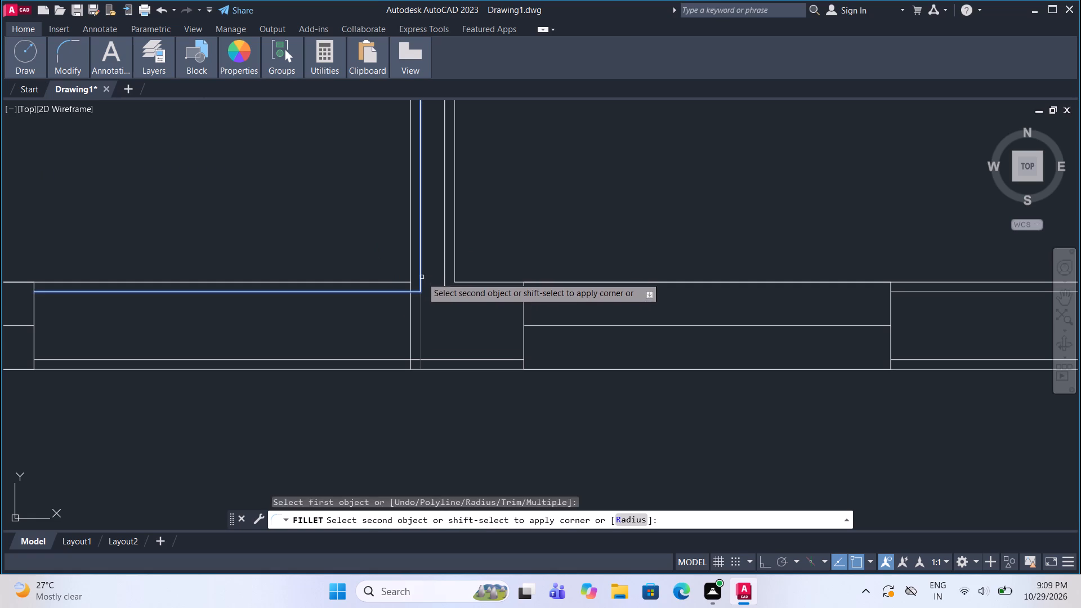
click(421, 276)
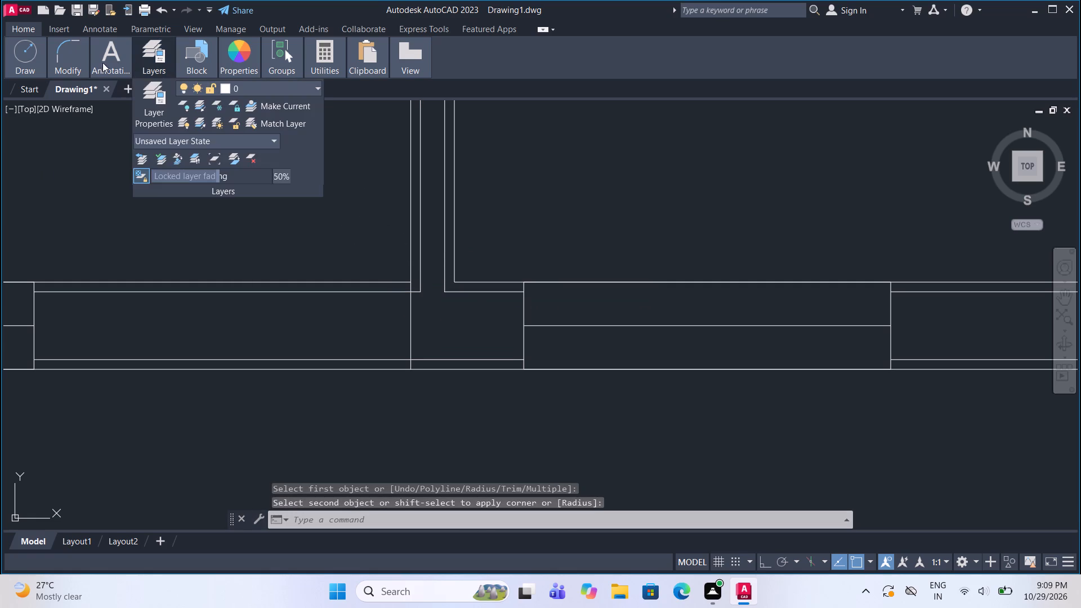
Trim the partition's outer left line where it crosses the bottom wall, removing all its segments below the room corner.
click(60, 47)
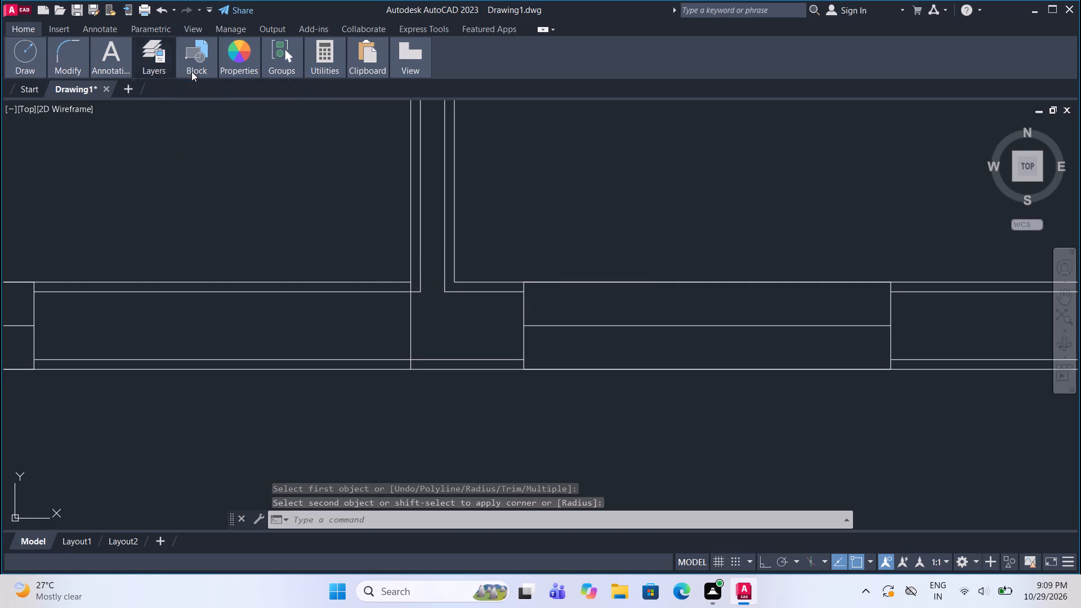
click(72, 47)
click(180, 85)
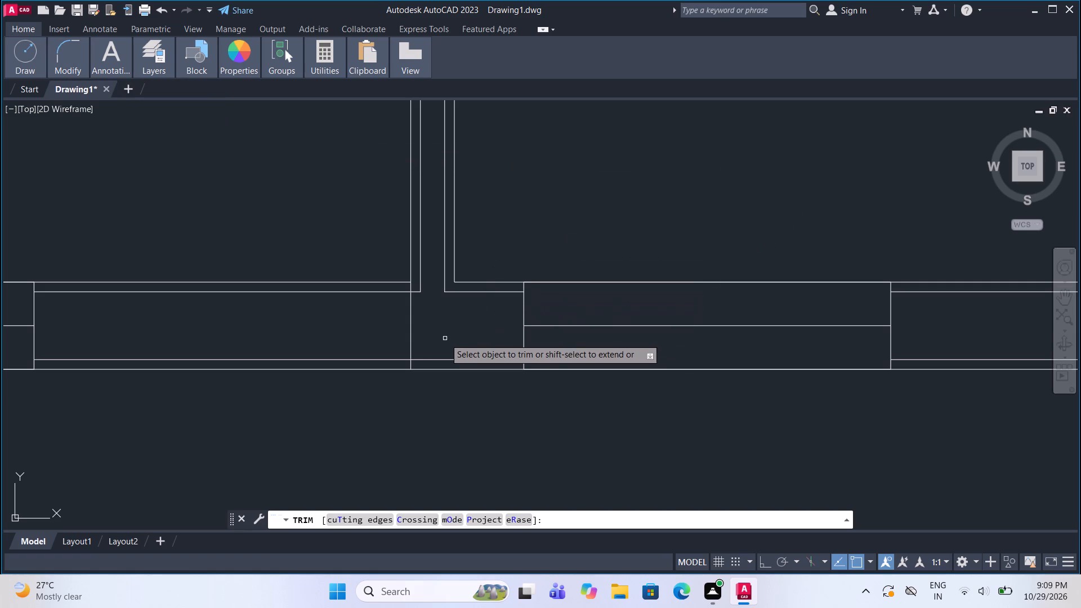
scroll(427, 316, up, 1)
double_click(399, 299)
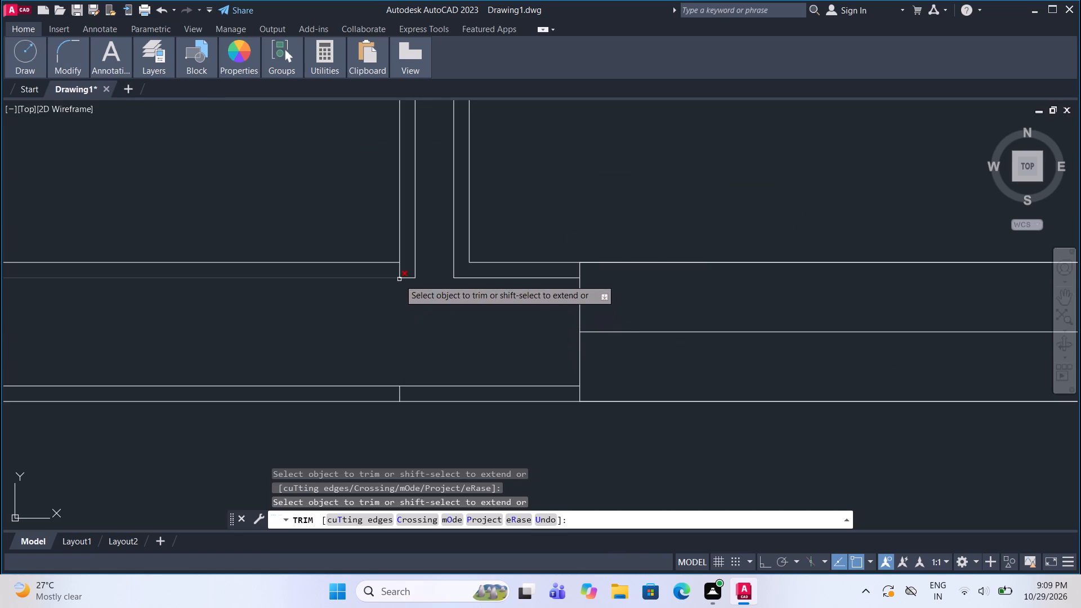
click(401, 269)
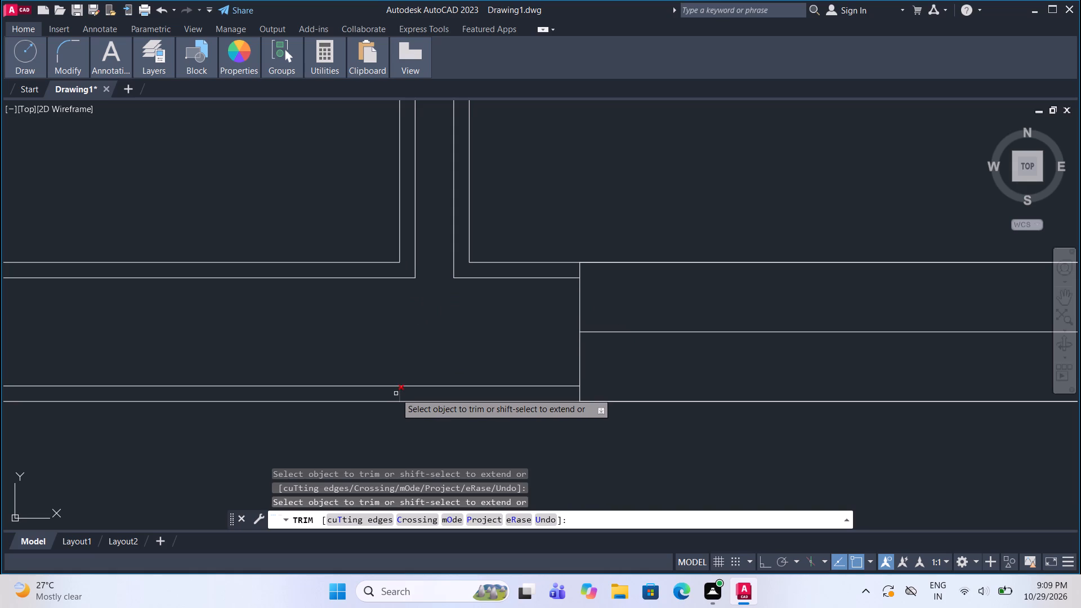
click(400, 396)
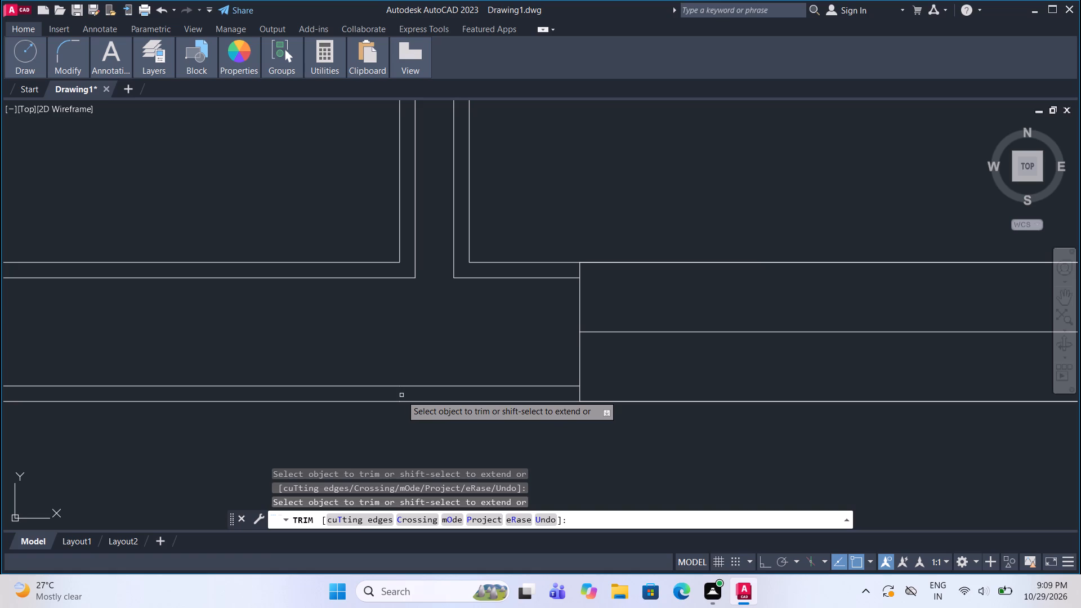
Trim the bottom wall's lower inner line across the width of the next partition to the left.
middle_drag(481, 299, 575, 309)
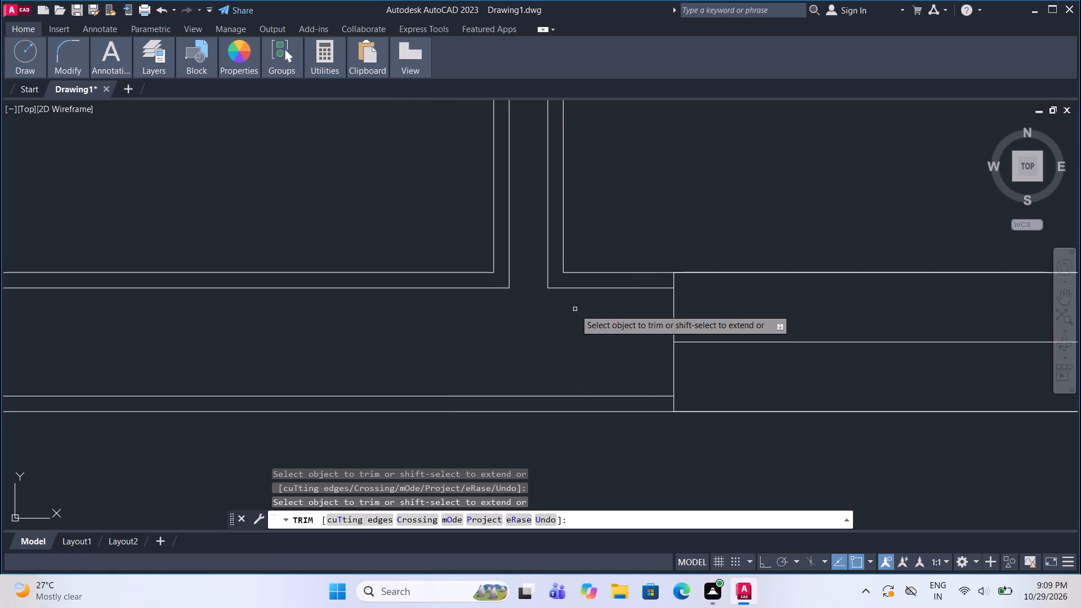
scroll(575, 309, down, 3)
middle_drag(340, 330, 404, 329)
scroll(376, 332, up, 2)
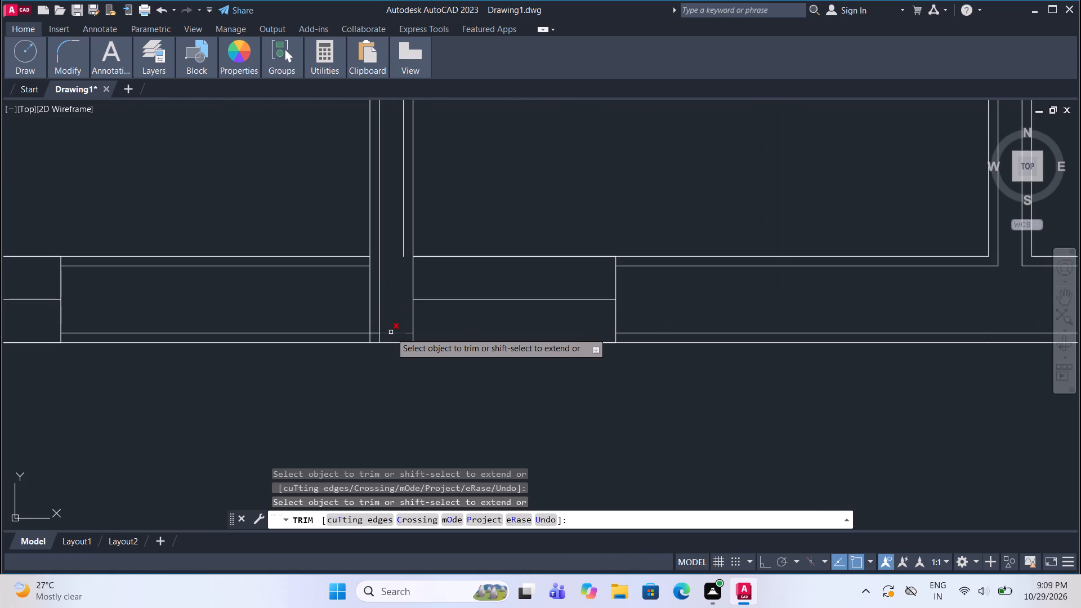
click(392, 333)
double_click(374, 332)
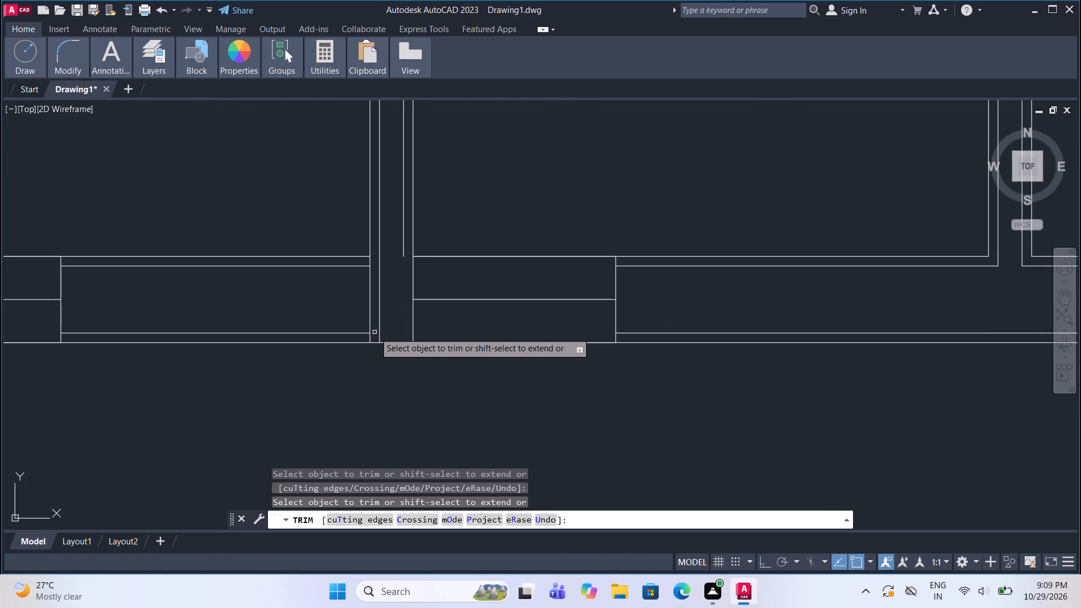
key(Escape)
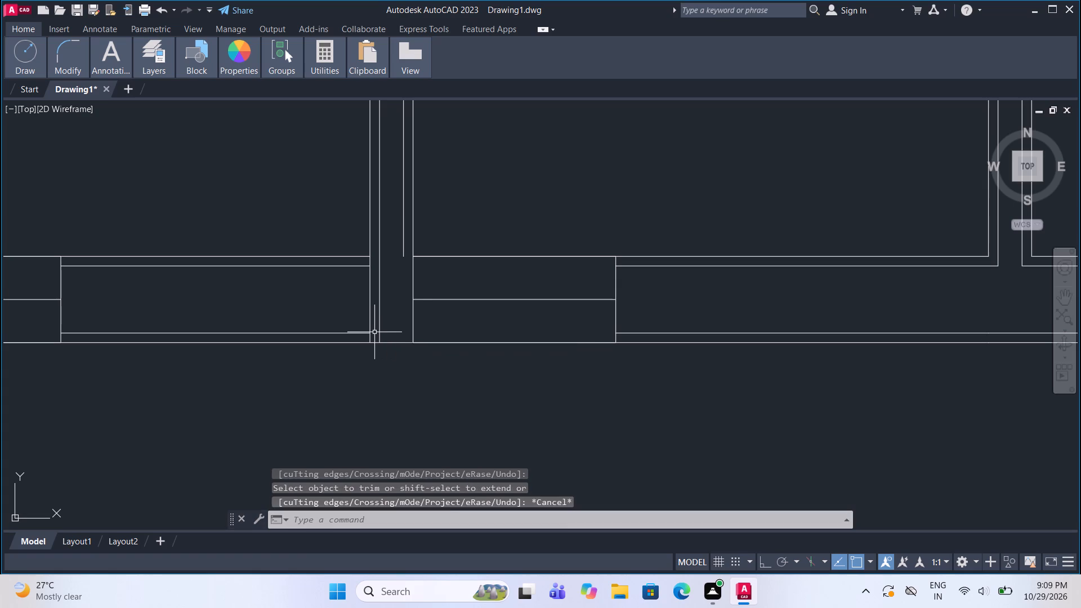
Stretch the lower end of this partition's inner right line down to the bottom wall's outer edge.
scroll(376, 319, down, 2)
middle_drag(396, 301, 418, 327)
scroll(415, 323, up, 1)
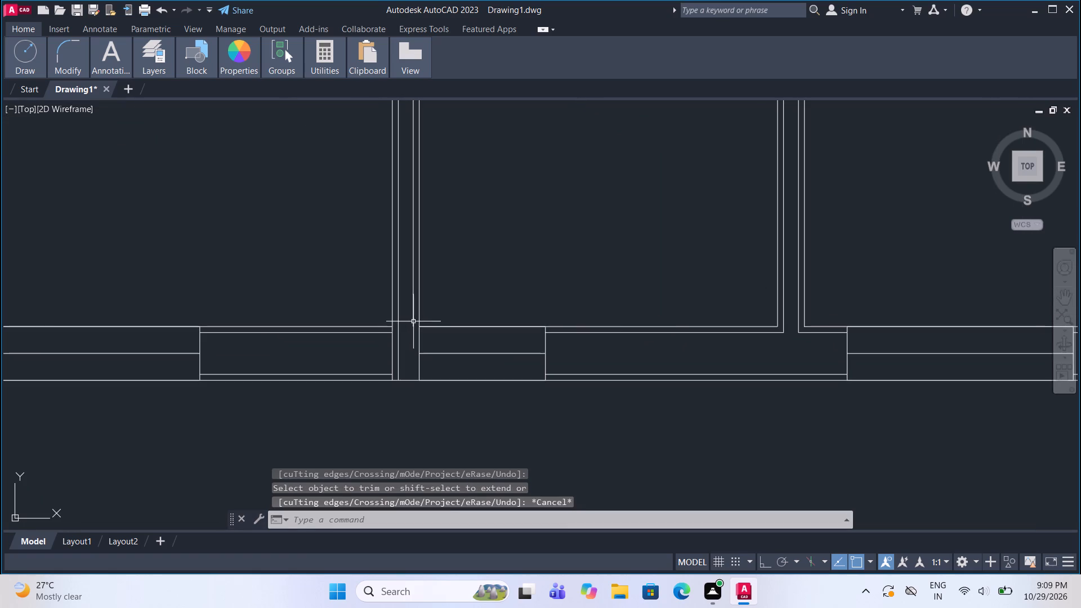
click(412, 319)
scroll(417, 334, up, 2)
click(404, 319)
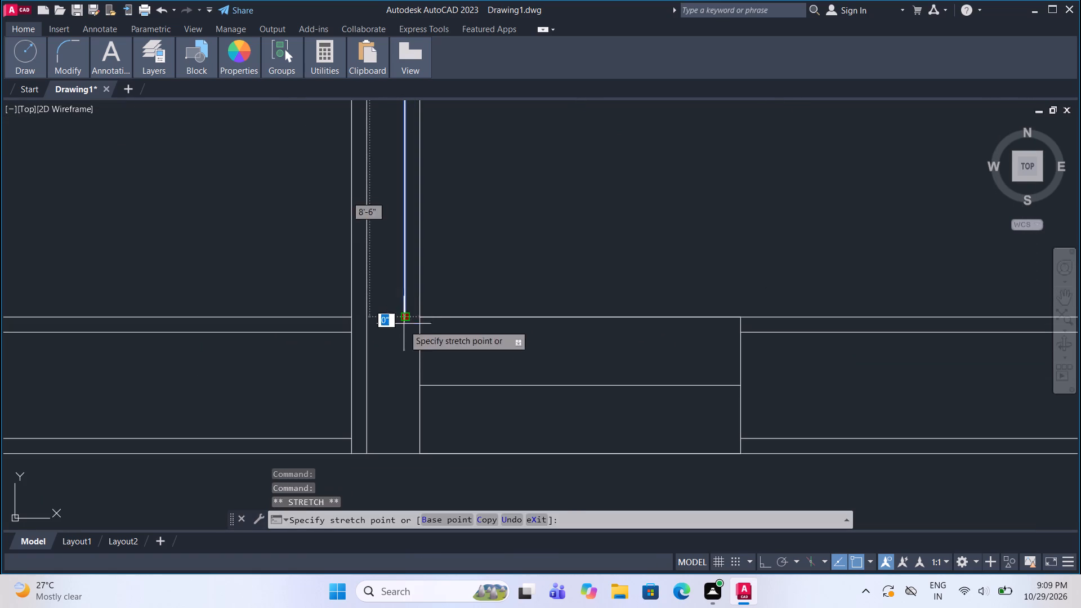
click(408, 453)
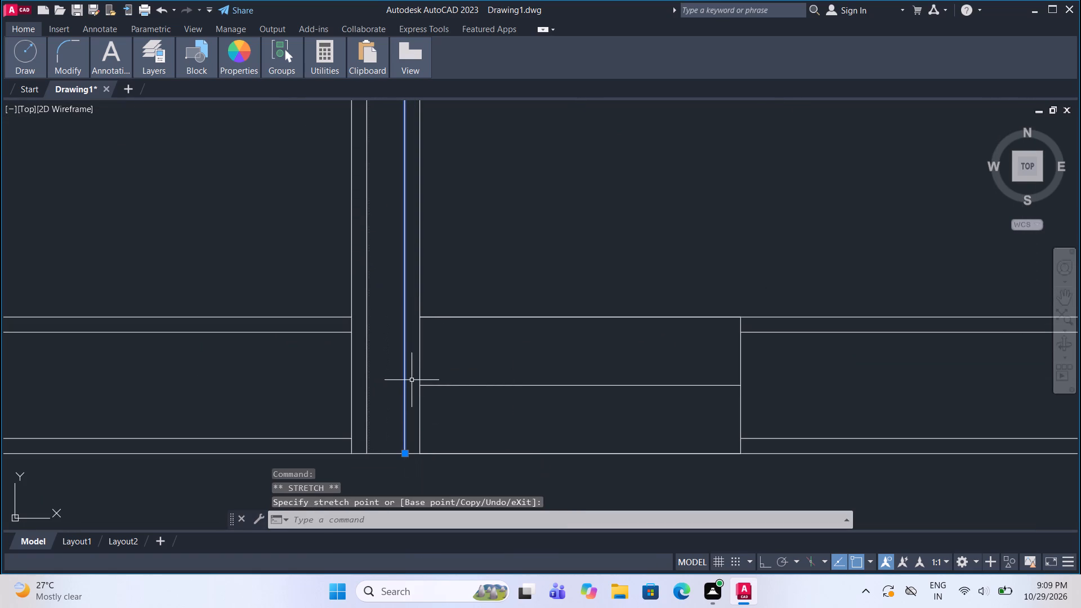
key(Escape)
Trim this partition's outer left line between the upper and lower inner lines of the bottom wall.
scroll(412, 361, down, 3)
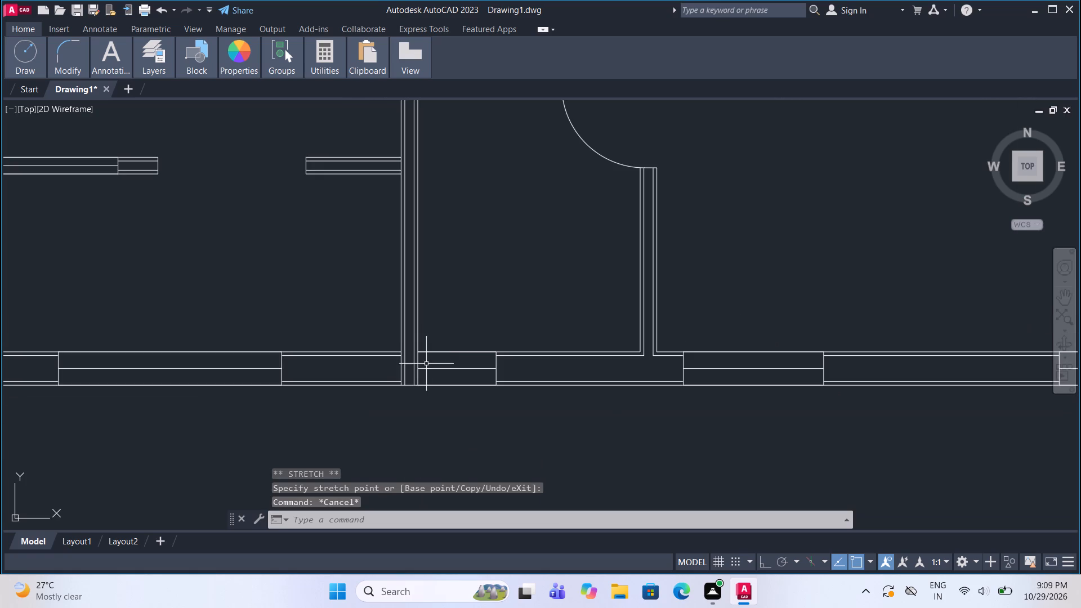
middle_drag(405, 390, 445, 378)
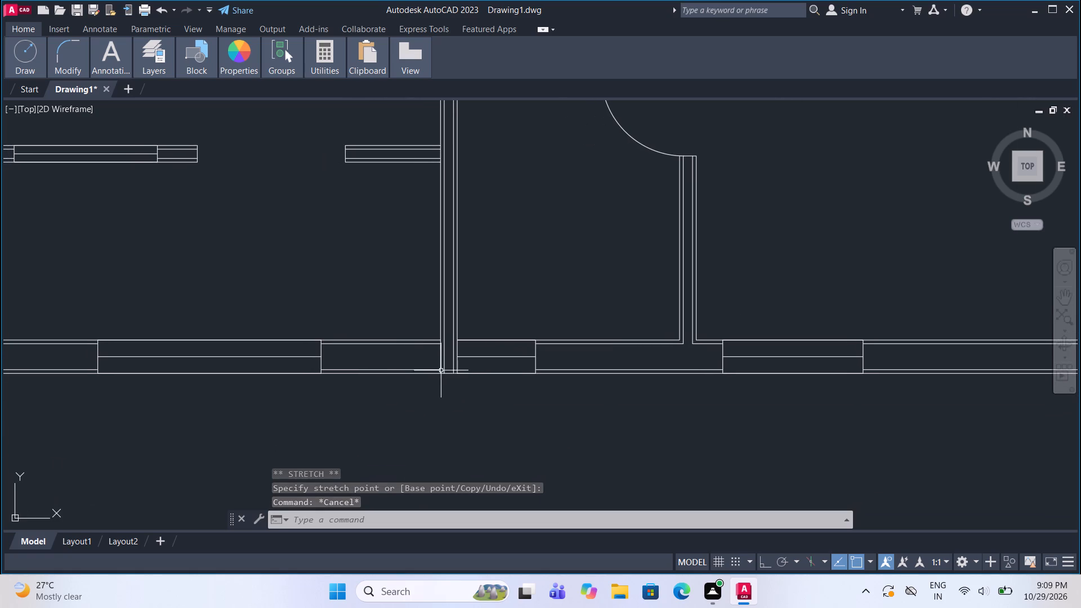
scroll(440, 347, up, 3)
scroll(441, 351, down, 3)
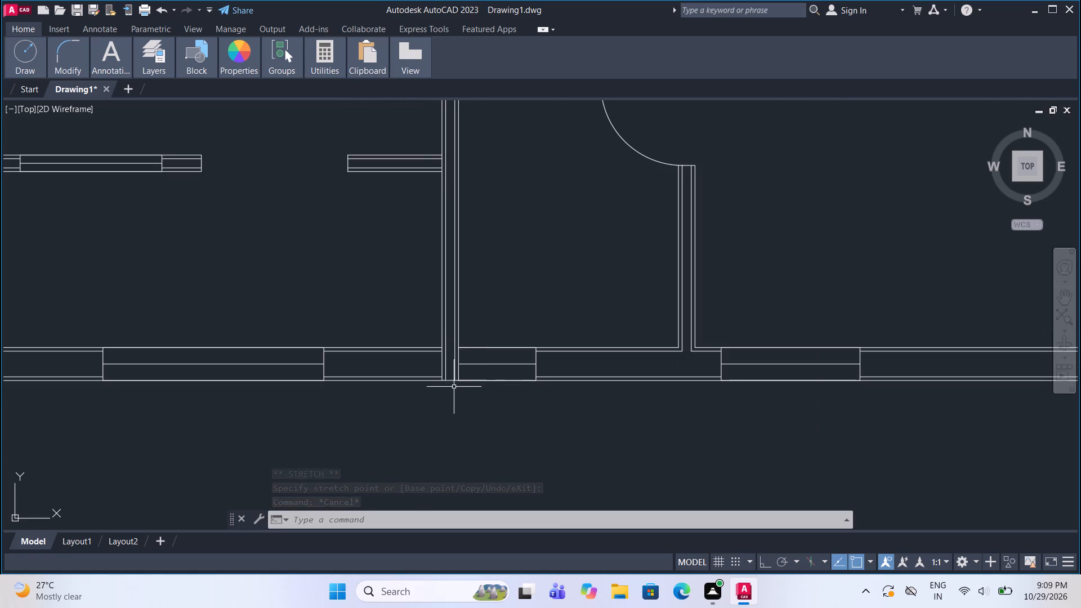
scroll(437, 361, up, 2)
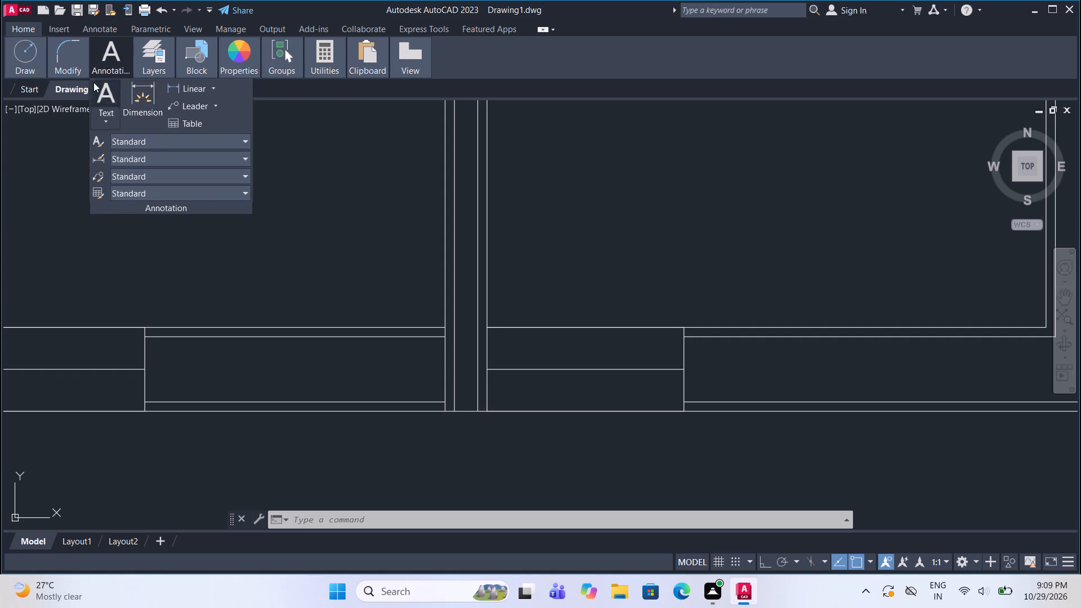
click(51, 43)
click(168, 82)
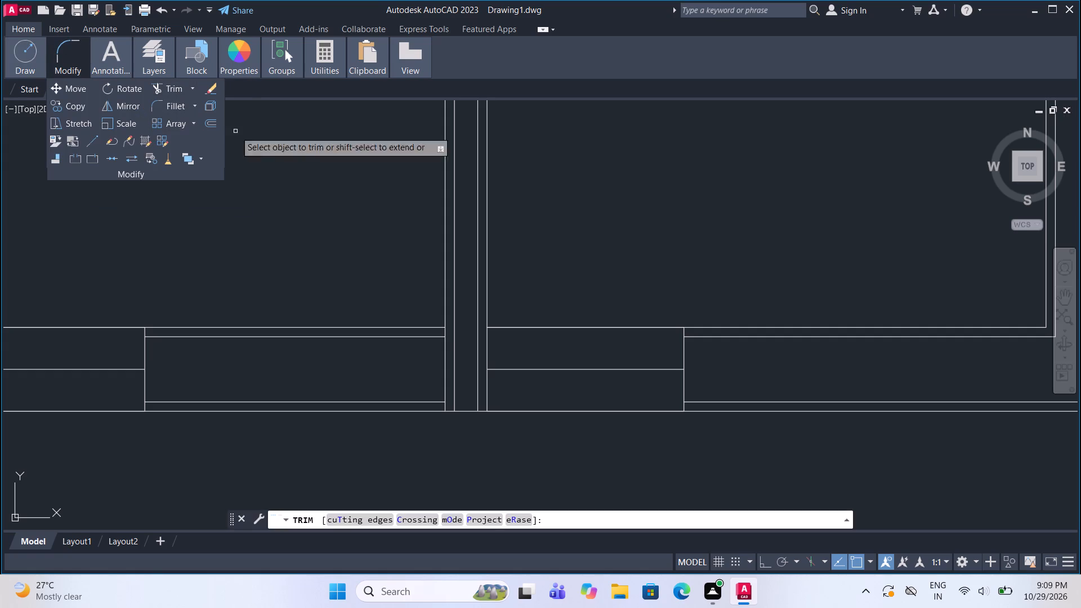
click(445, 355)
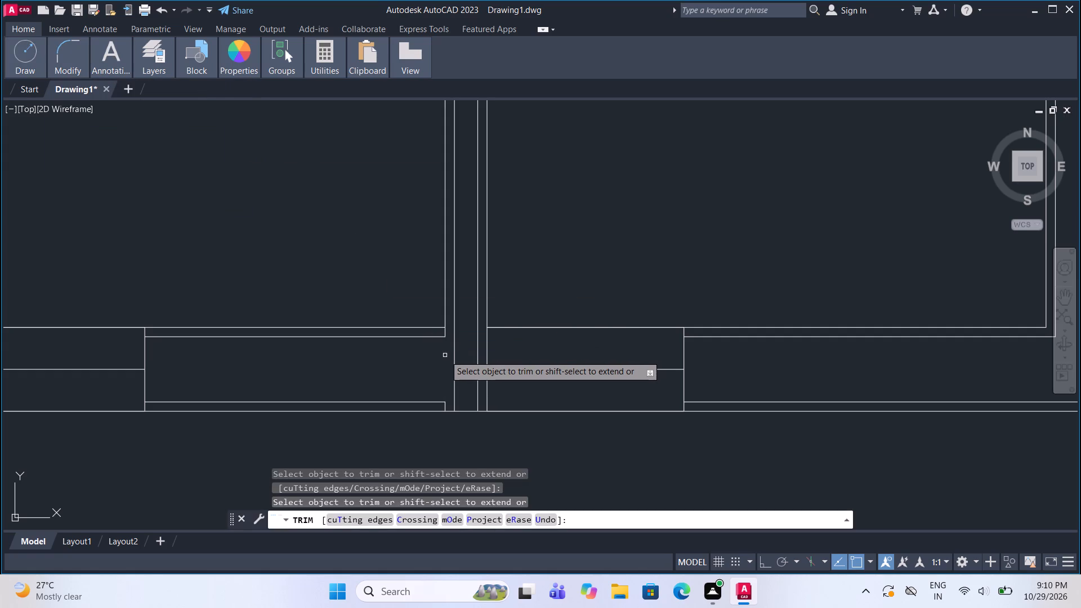
Fillet the bottom wall's upper inner line left of this partition with the partition's inner left vertical line.
click(79, 60)
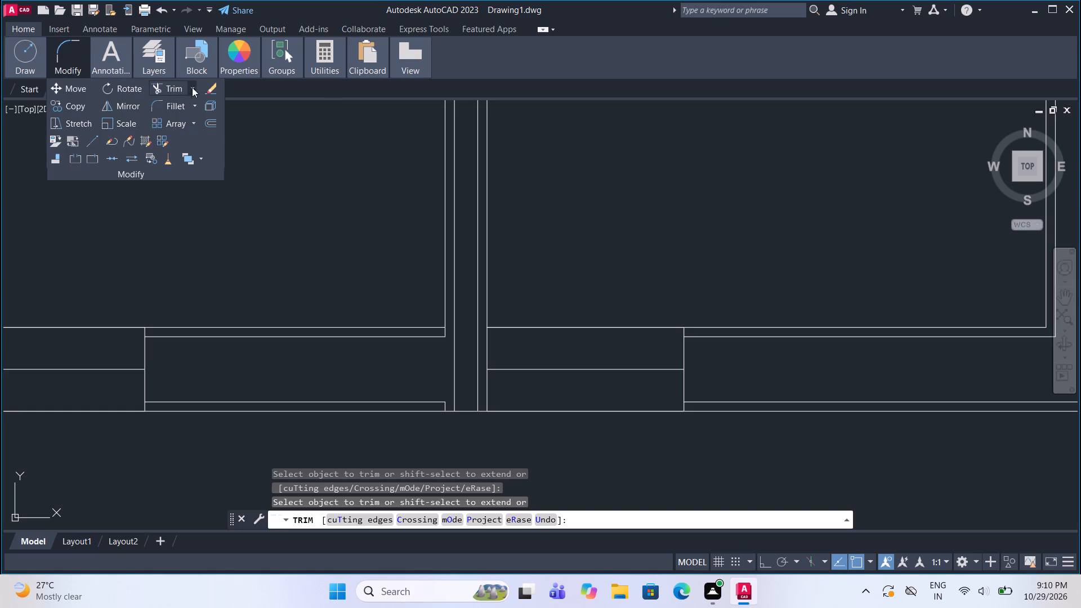
click(175, 104)
click(434, 335)
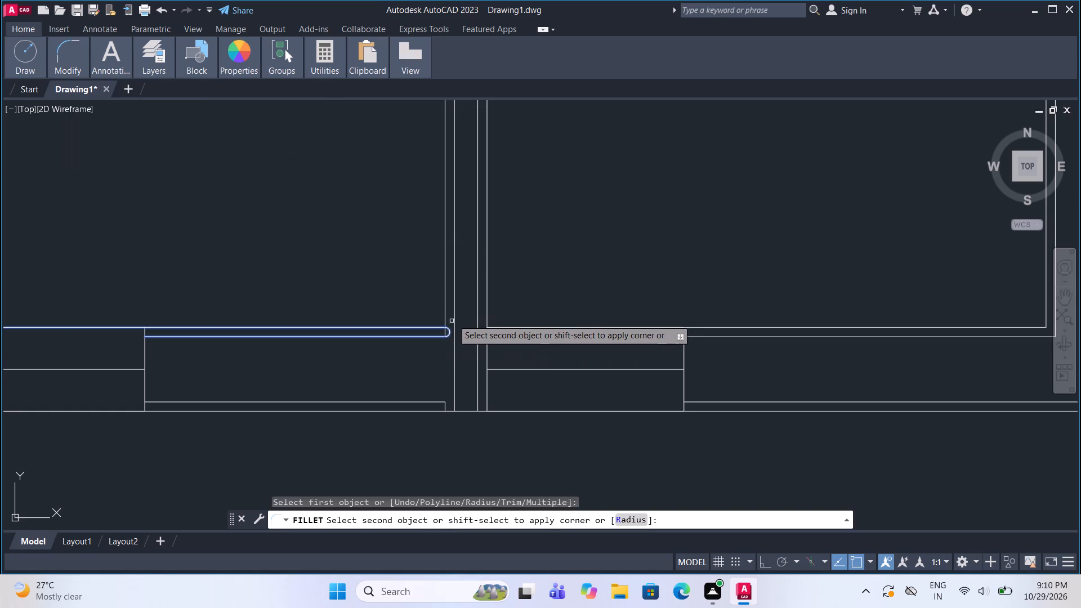
click(454, 302)
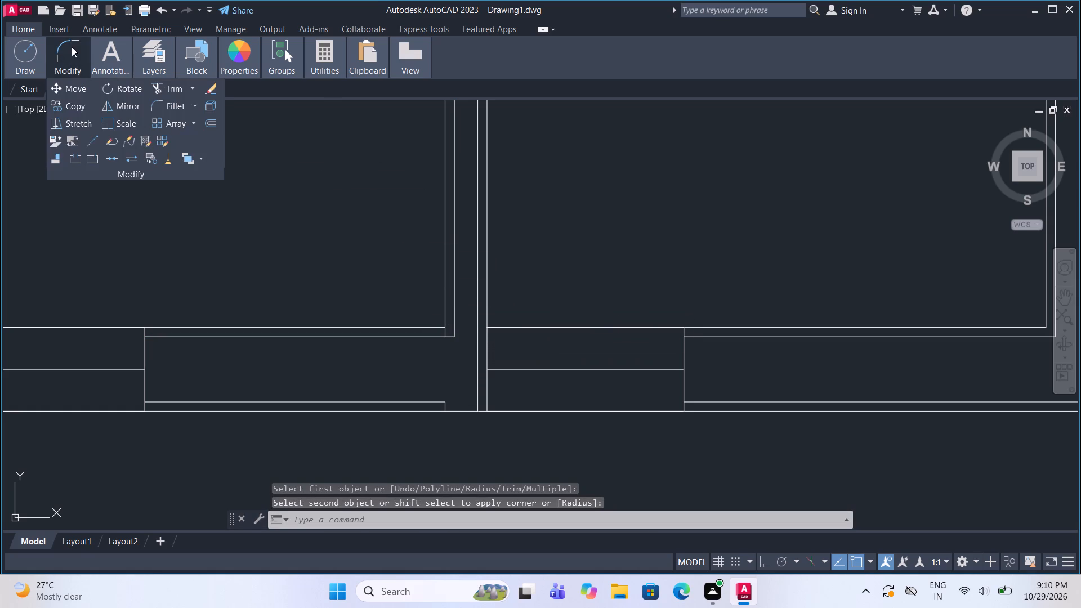
Trim the short piece of the partition's outer left line between the two wall lines at the filleted corner.
click(72, 47)
click(73, 46)
click(167, 87)
scroll(479, 348, up, 3)
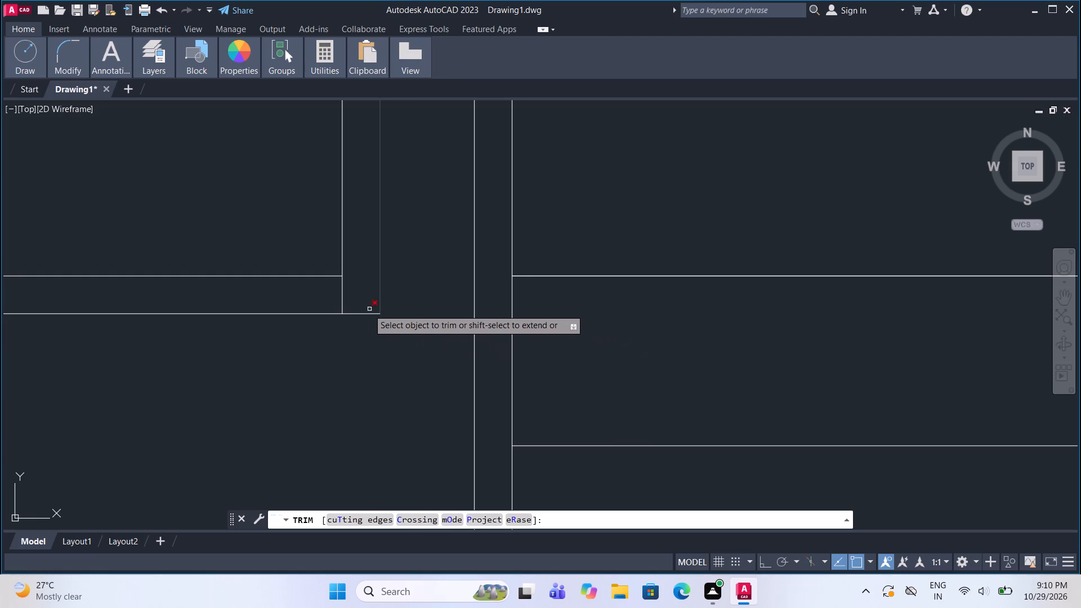
drag(347, 302, 331, 302)
scroll(434, 265, down, 4)
scroll(446, 308, up, 2)
middle_drag(412, 298, 448, 316)
scroll(448, 316, down, 1)
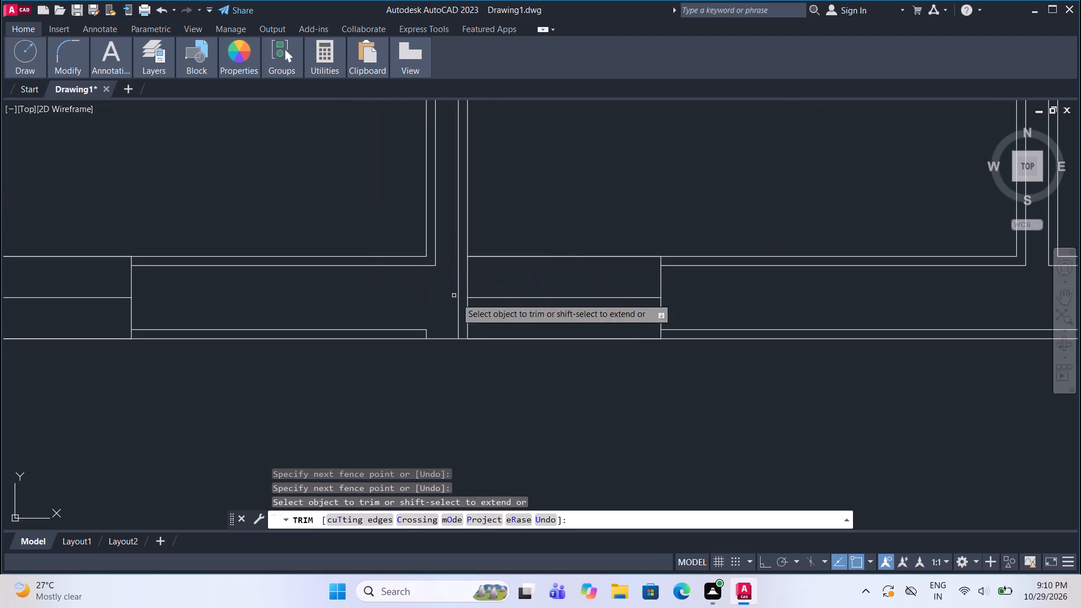
Stretch the right end of the bottom wall's lower inner line to the partition's inner right vertical line.
key(Escape)
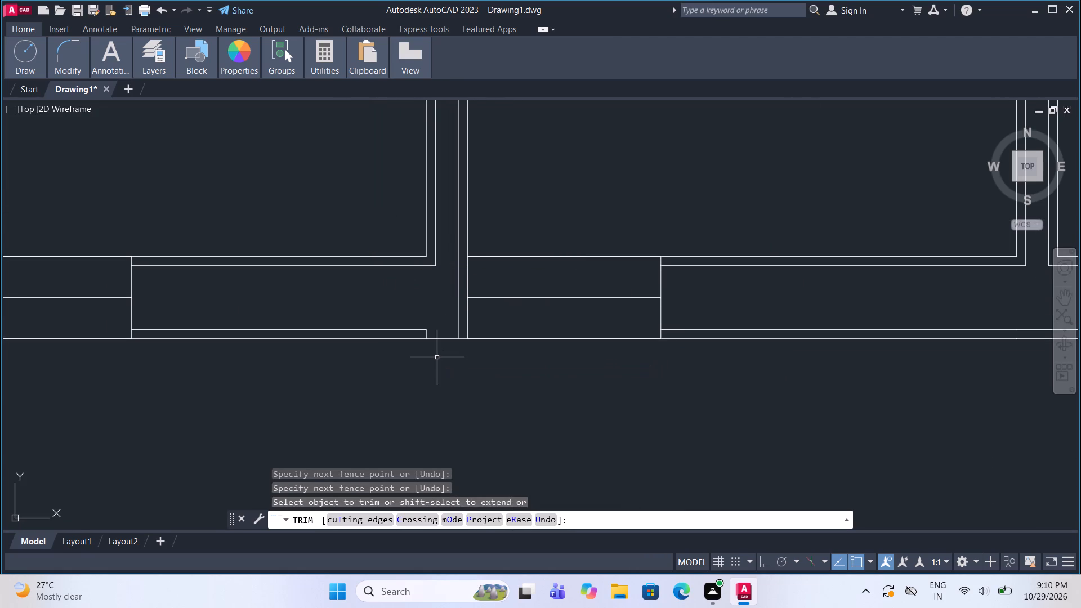
scroll(446, 359, down, 2)
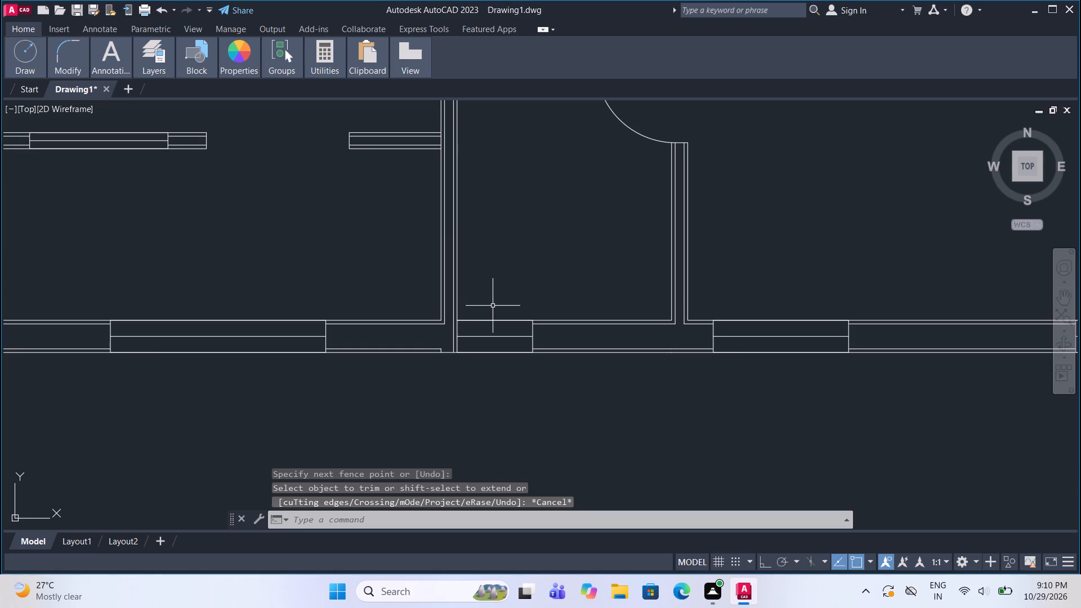
scroll(445, 355, up, 1)
middle_drag(445, 320, 452, 324)
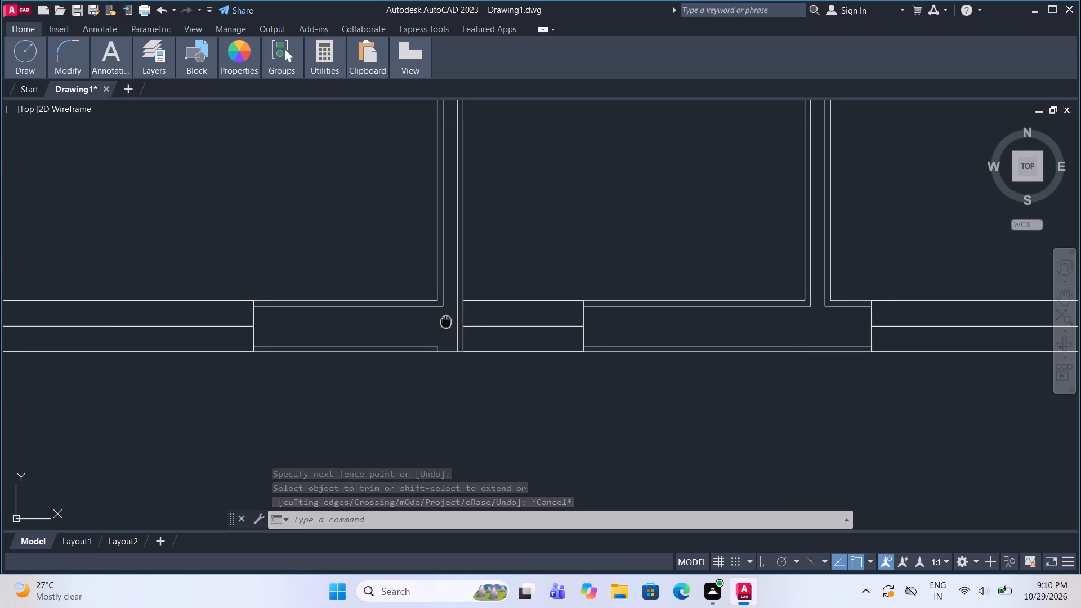
middle_drag(452, 324, 458, 329)
scroll(426, 285, down, 1)
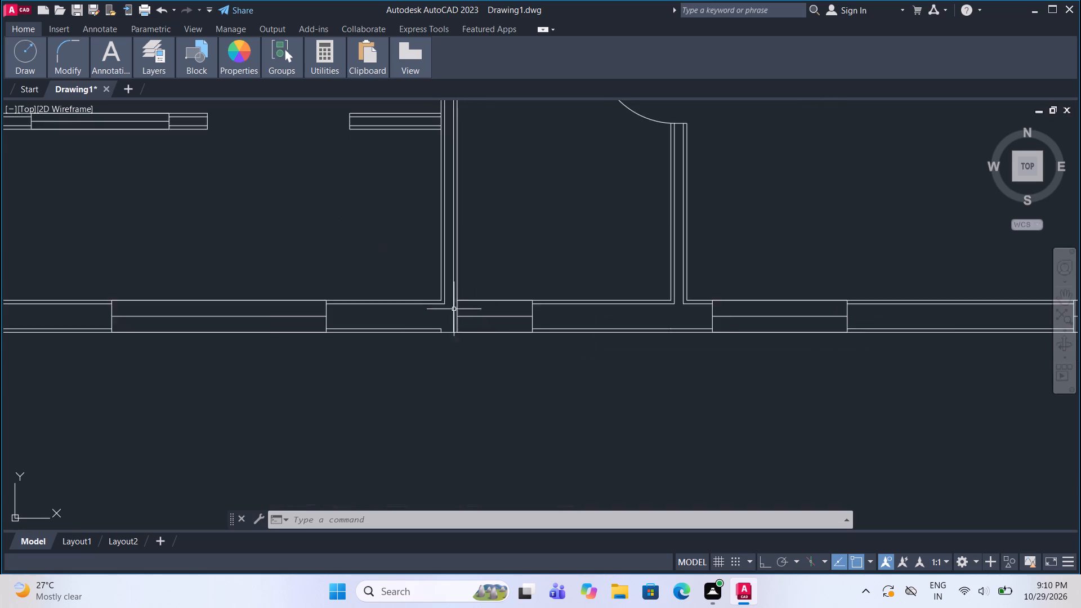
scroll(495, 336, down, 1)
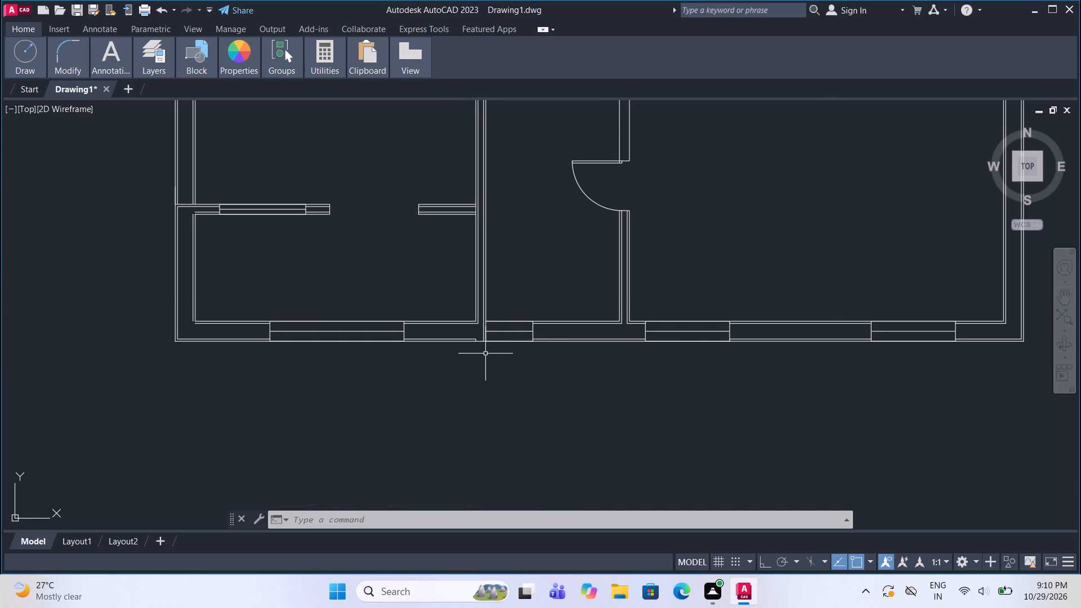
scroll(454, 341, up, 3)
scroll(539, 325, up, 1)
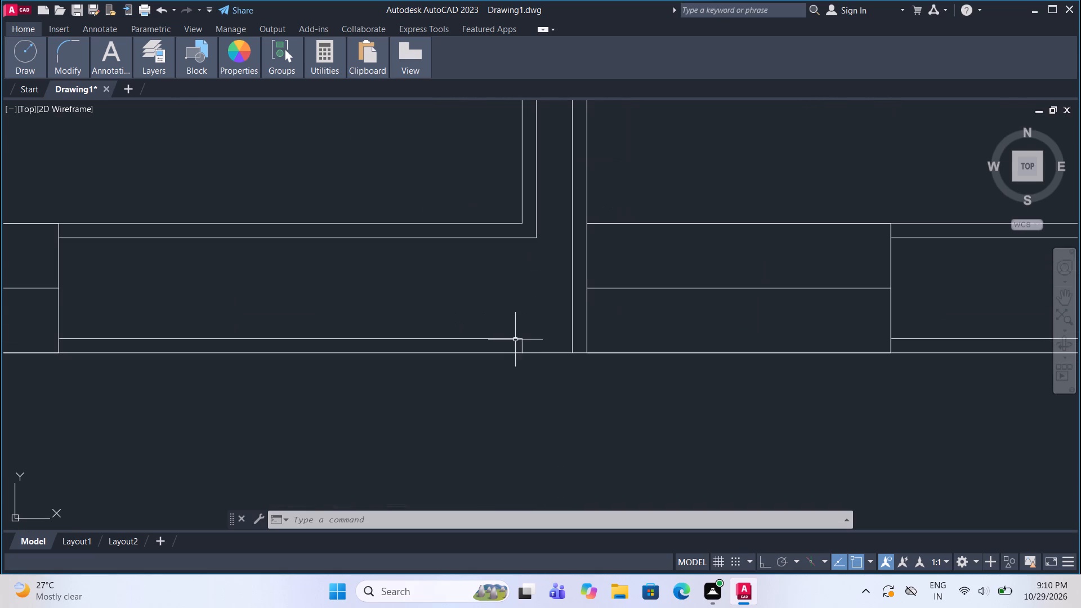
click(514, 338)
scroll(528, 342, up, 1)
click(516, 336)
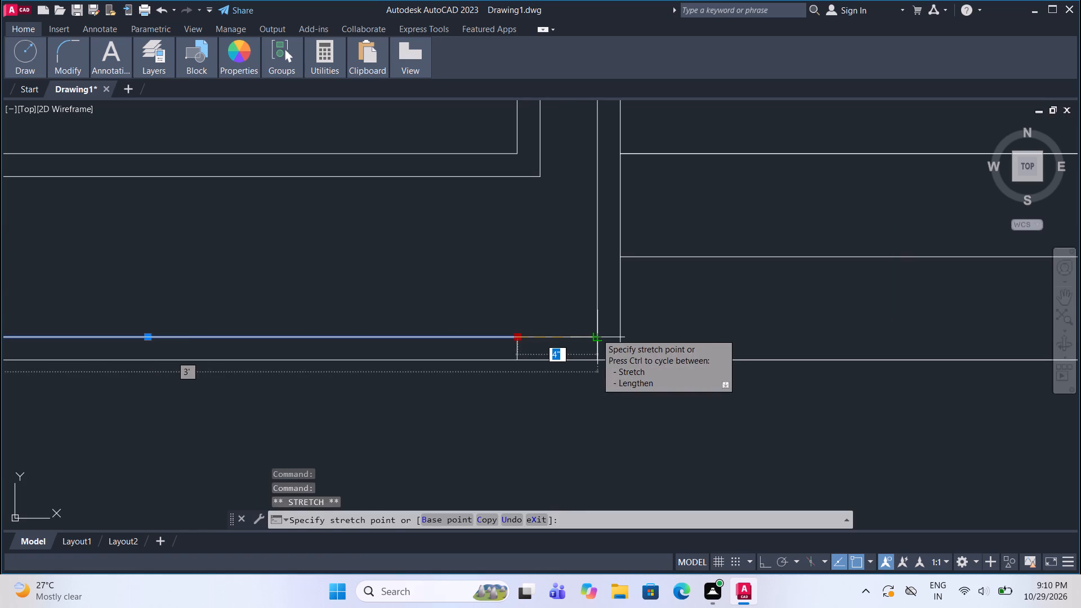
click(596, 333)
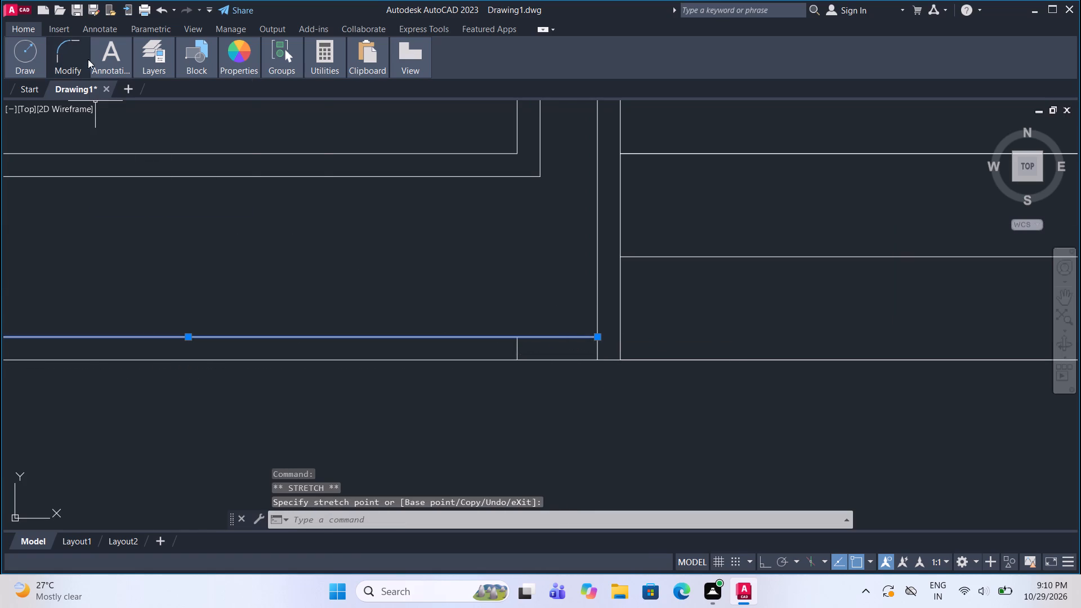
Trim the leftover vertical stub and the partition's inner right line below the bottom wall's lower inner line.
click(56, 52)
click(71, 38)
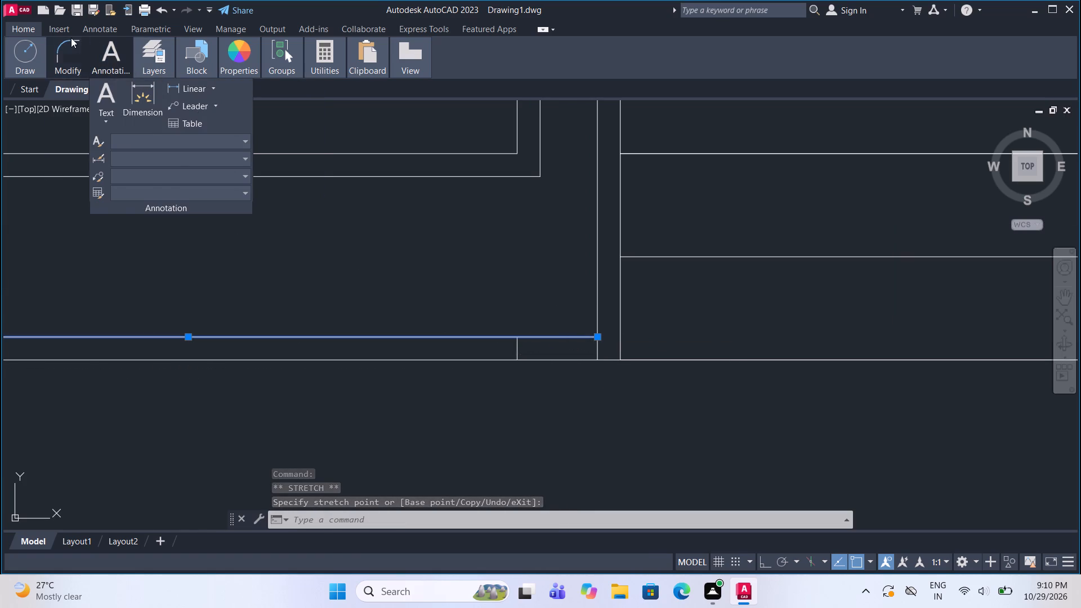
click(178, 85)
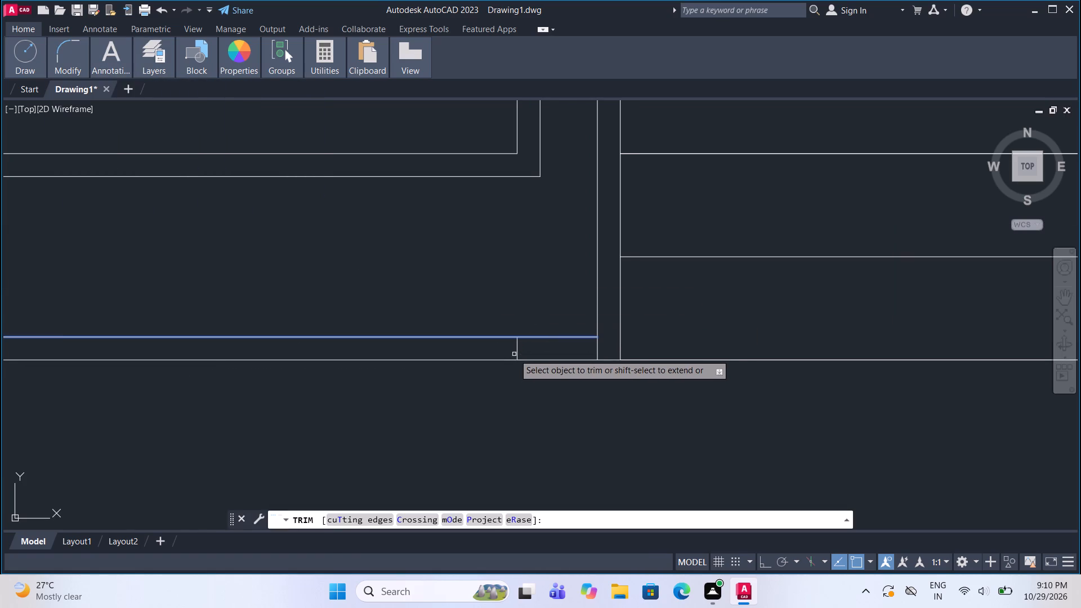
click(517, 353)
scroll(535, 383, down, 2)
scroll(583, 375, up, 2)
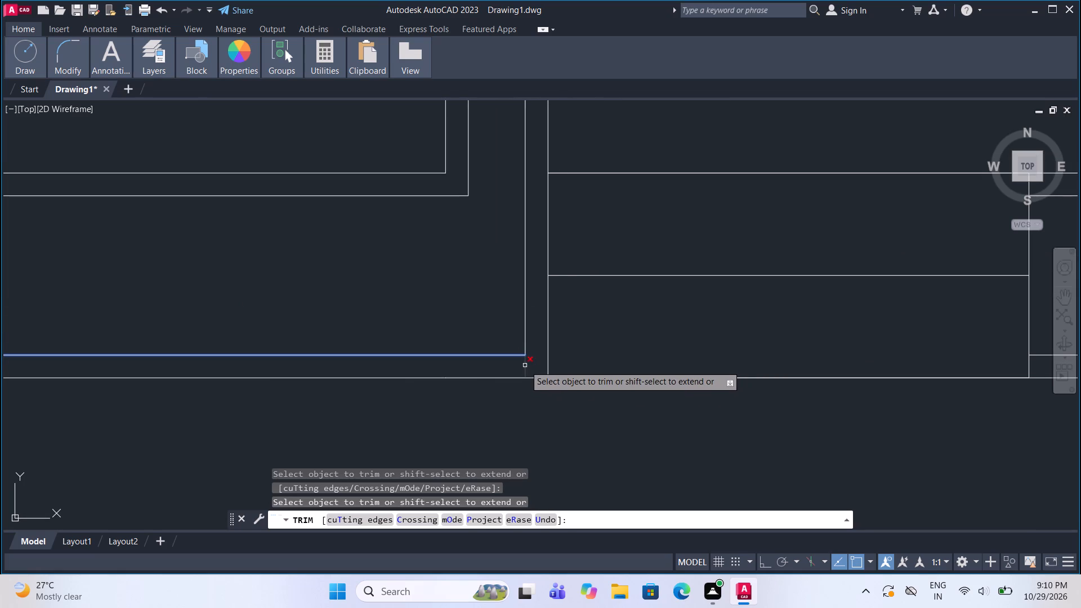
click(525, 365)
key(Escape)
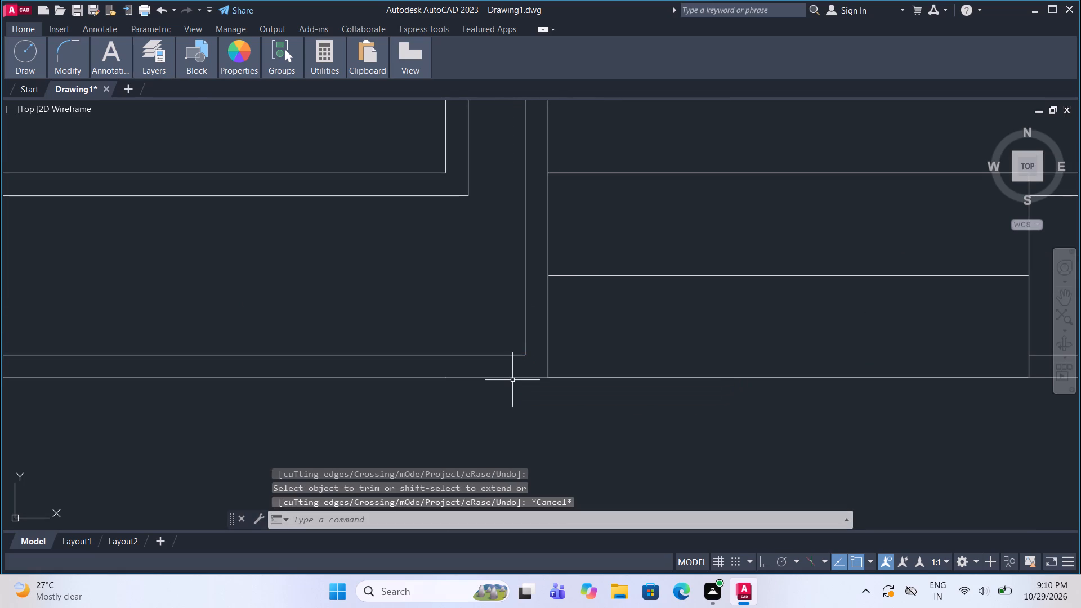
Fillet this partition's inner right vertical line with the adjoining horizontal wall's lower inner line at the narrow room's upper-left corner.
scroll(514, 394, down, 3)
scroll(569, 345, down, 2)
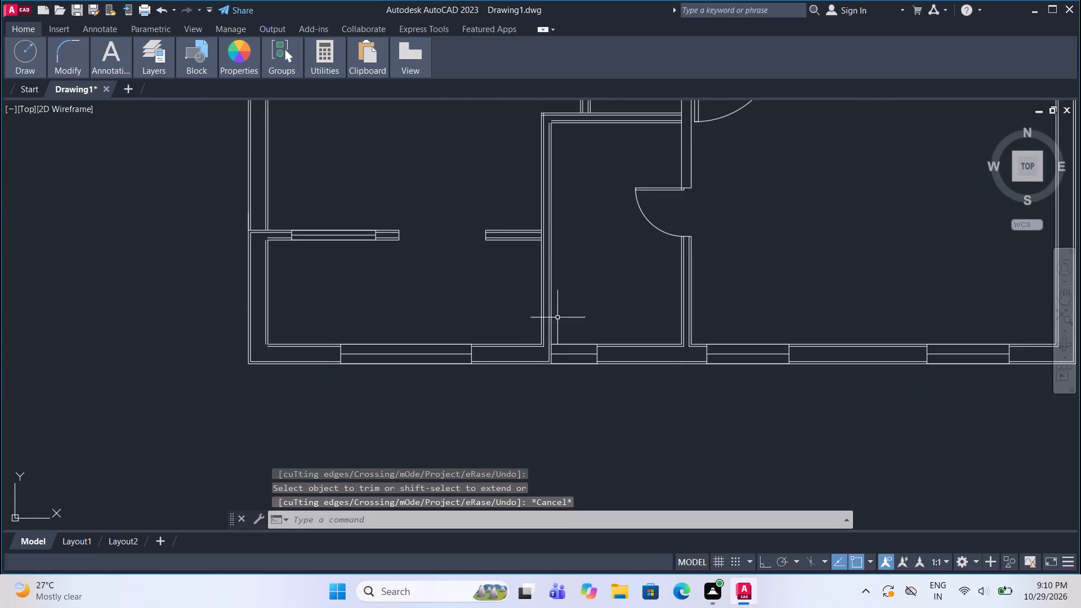
middle_drag(557, 223, 557, 325)
scroll(562, 203, up, 3)
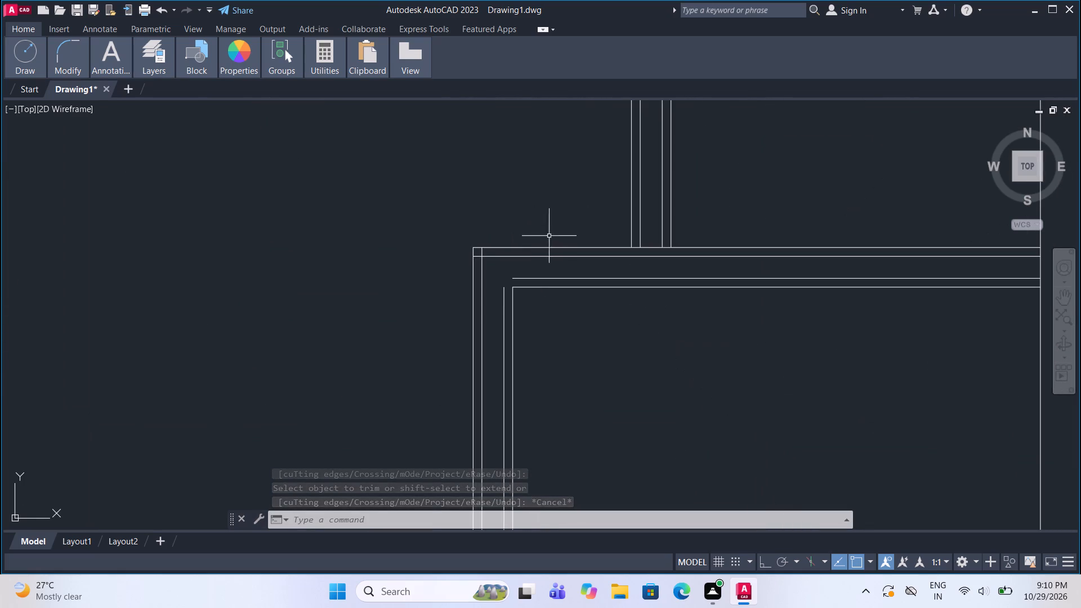
scroll(540, 256, up, 1)
click(62, 42)
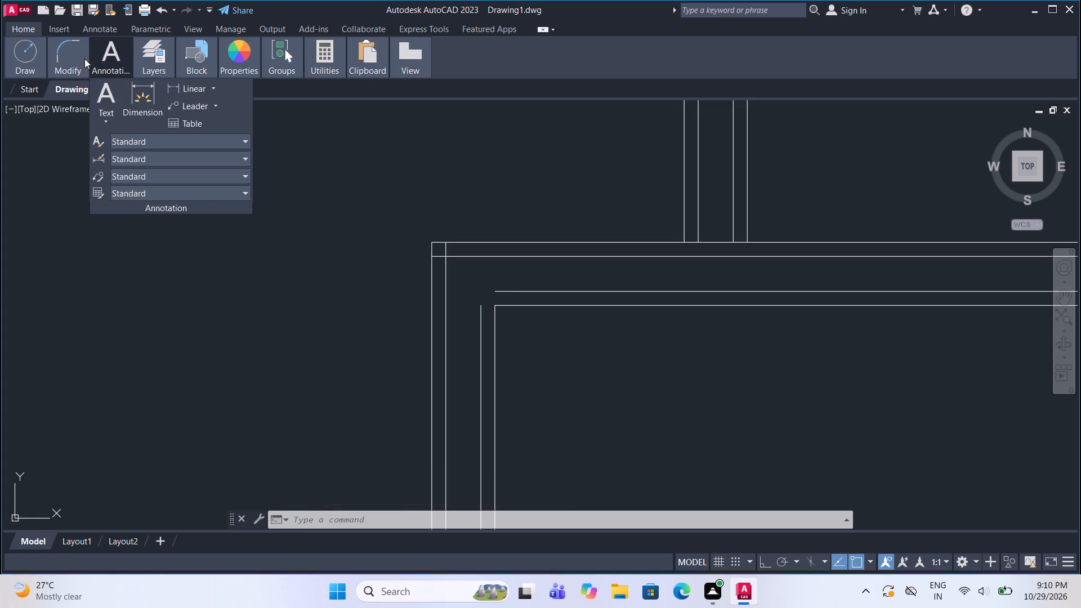
click(73, 42)
click(171, 103)
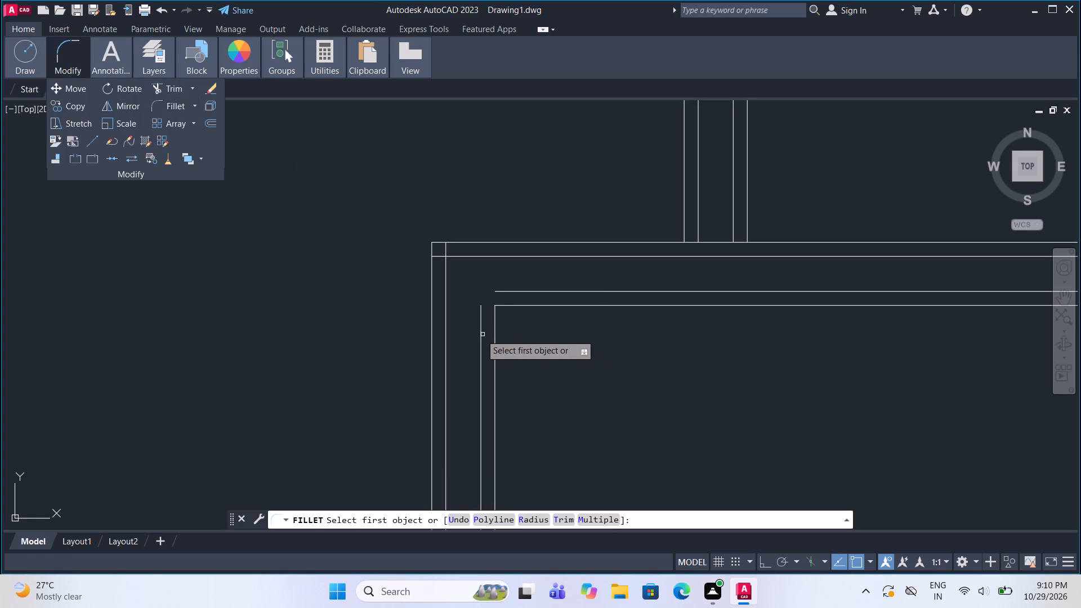
click(480, 332)
click(505, 292)
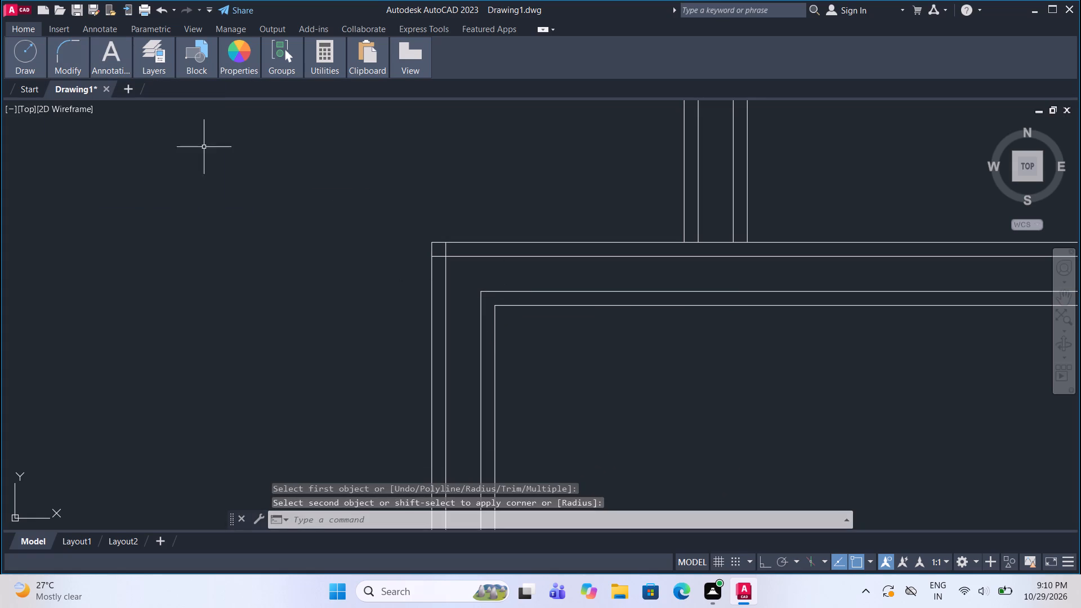
Fillet the partition's inner left vertical line with the horizontal wall's upper inner line at the same corner.
click(168, 99)
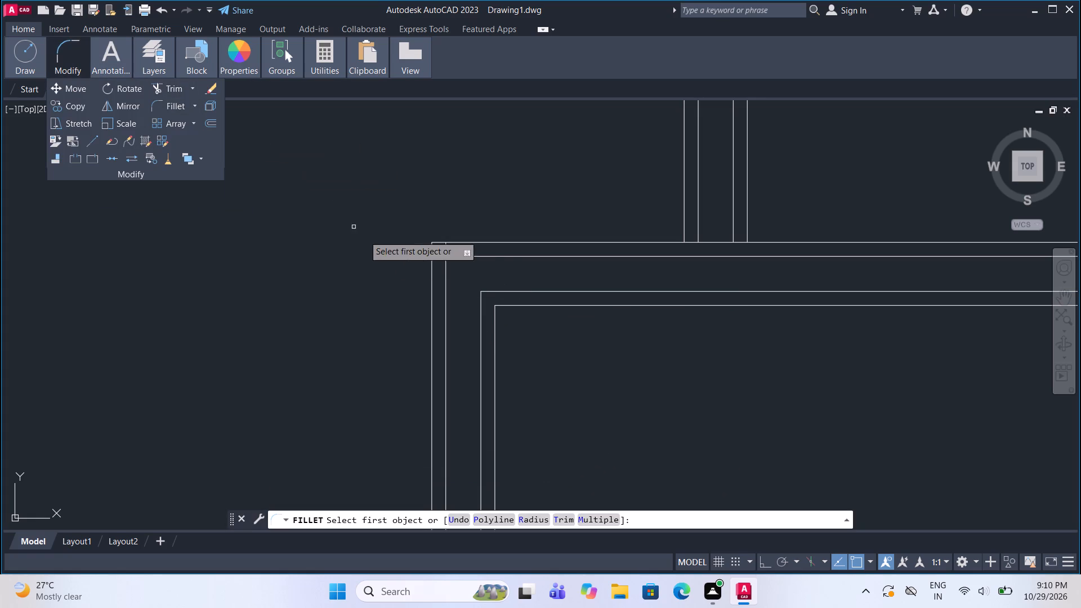
click(443, 292)
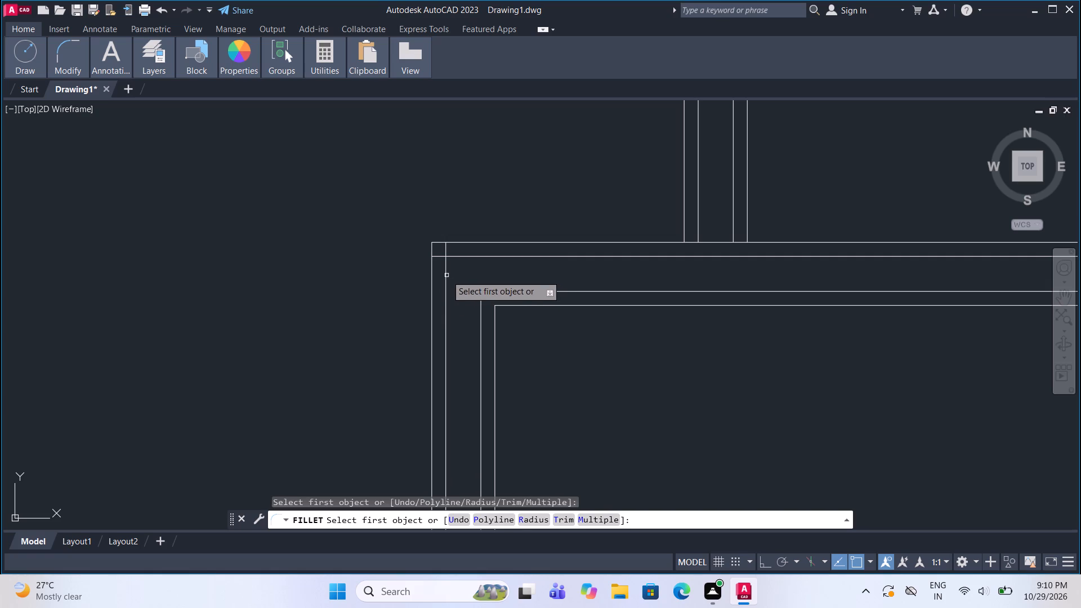
click(445, 275)
click(464, 257)
Fillet the left exterior wall's inner right vertical line with the bottom wall's upper inner line at the plan's lower-left corner.
scroll(506, 193, down, 5)
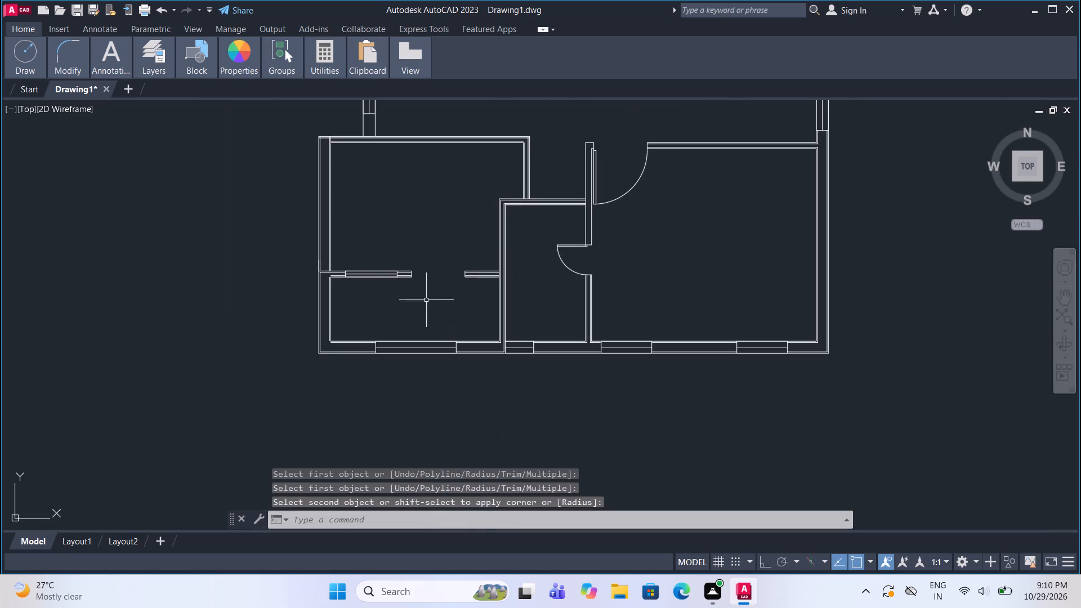
scroll(369, 381, up, 4)
scroll(370, 379, down, 3)
scroll(277, 323, up, 3)
scroll(399, 357, up, 1)
middle_drag(398, 357, 395, 355)
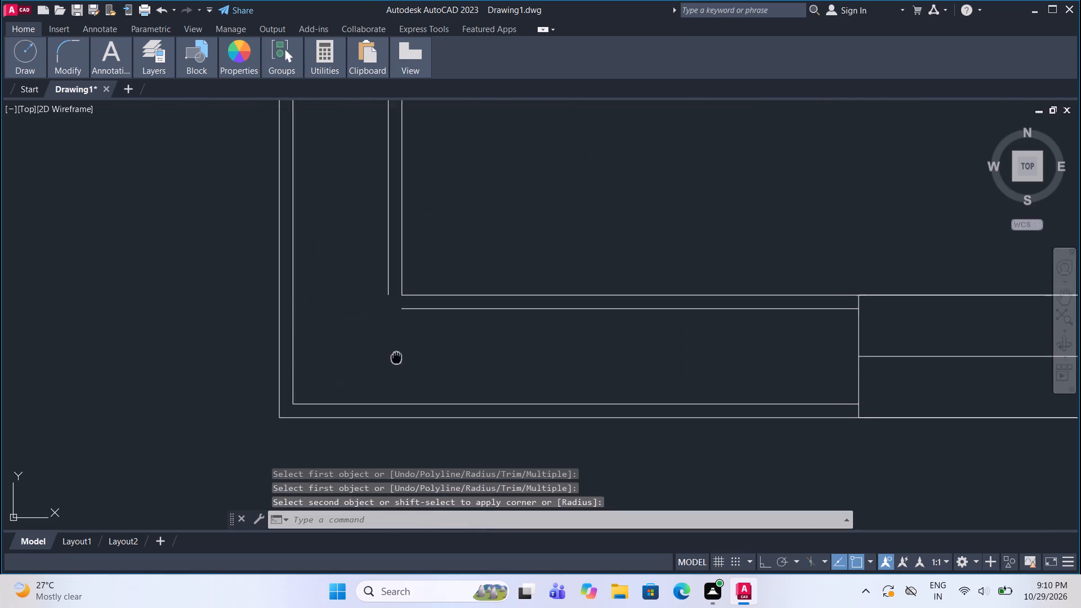
middle_drag(395, 355, 387, 347)
click(56, 63)
click(176, 89)
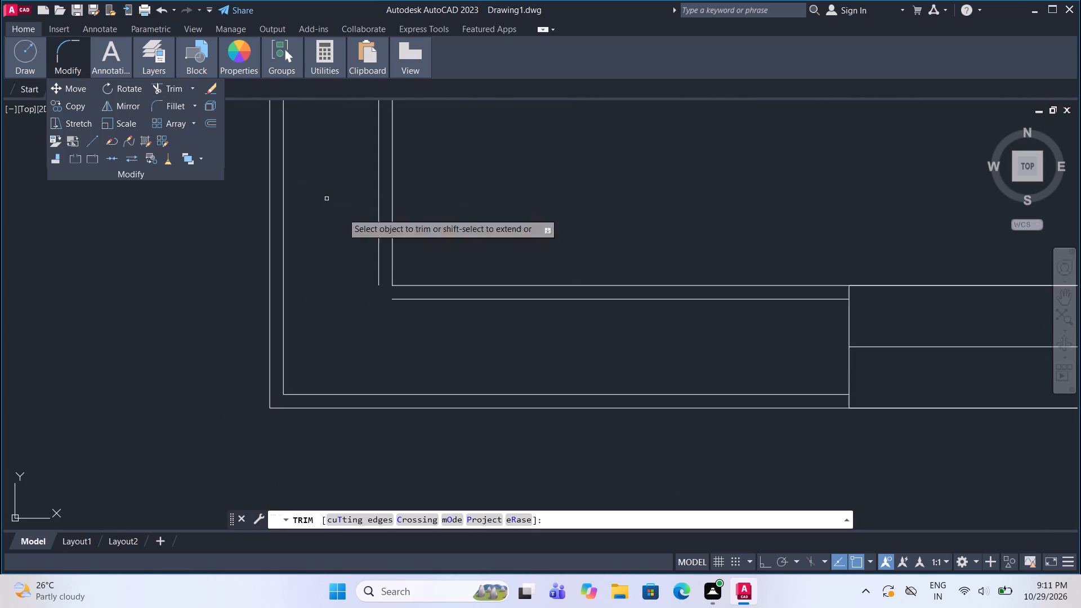
click(69, 52)
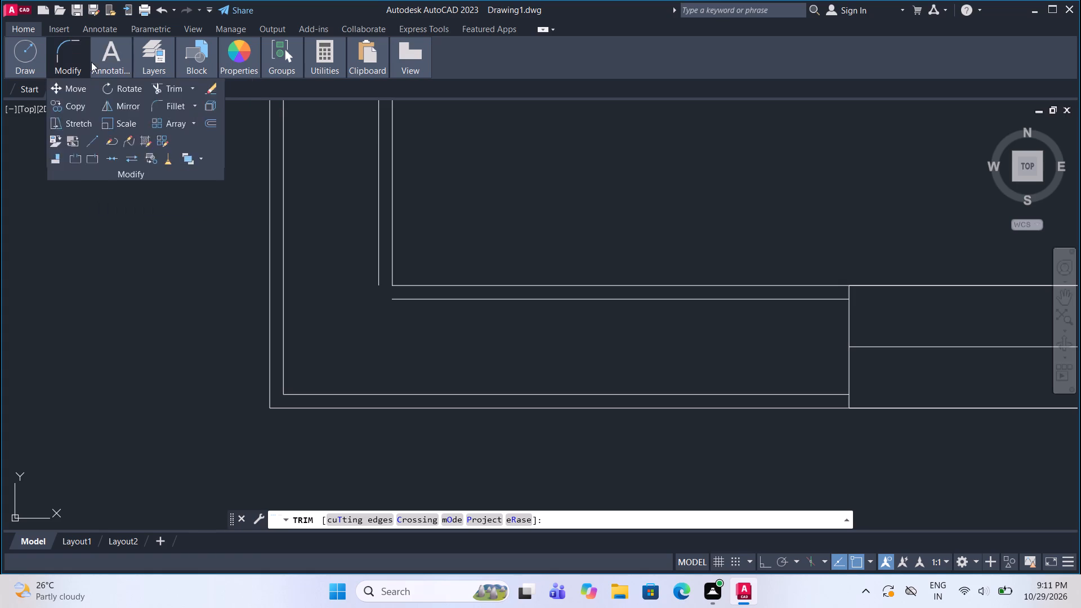
click(68, 47)
click(175, 103)
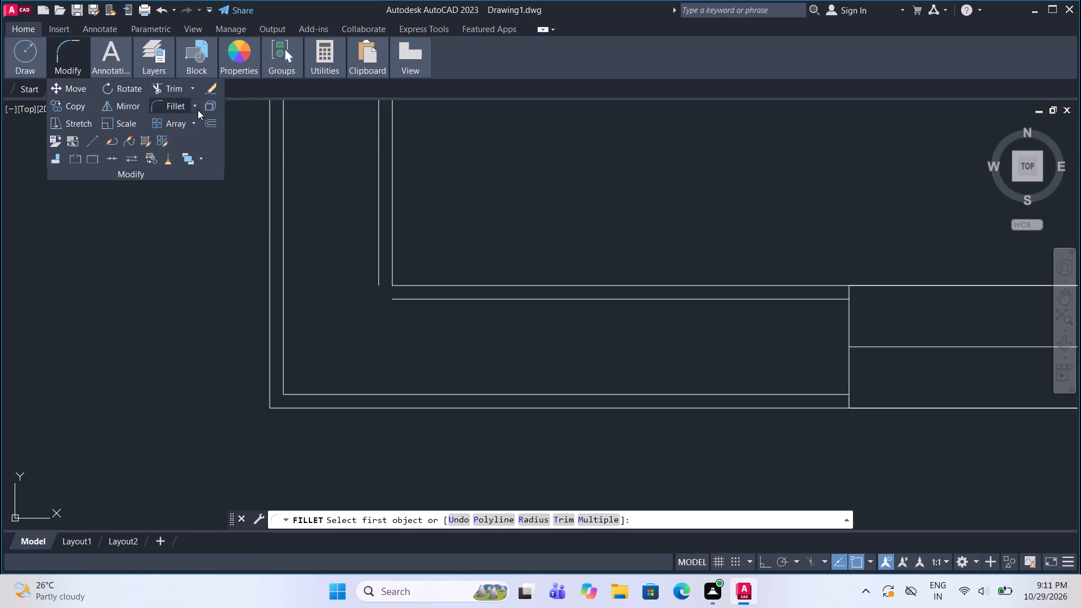
click(379, 236)
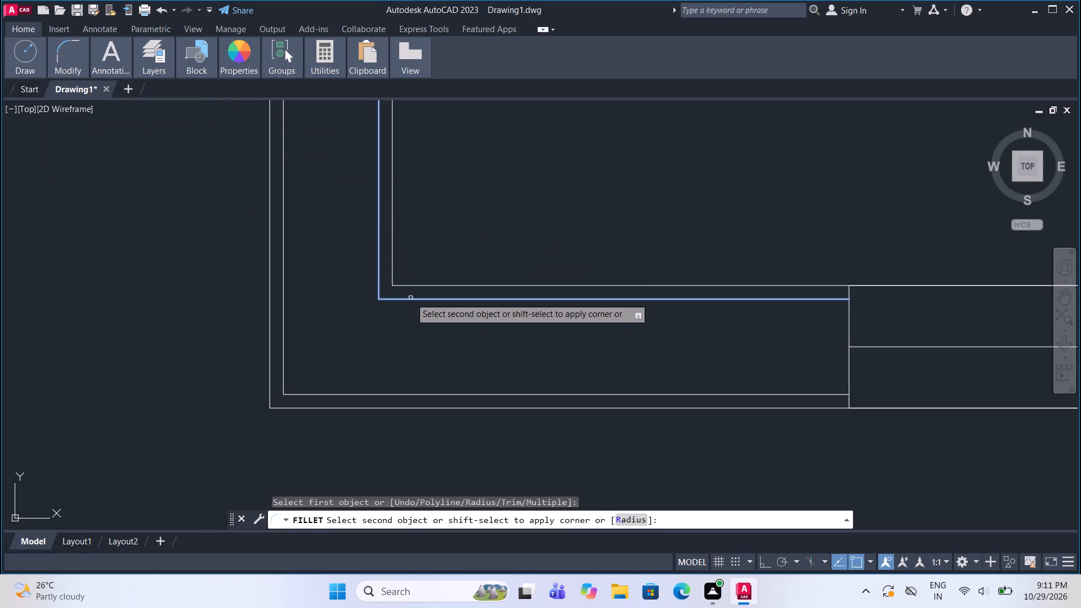
click(410, 298)
Fillet the left wall's inner right line with the windowed partition's lower inner line below their junction.
scroll(428, 444, down, 4)
scroll(439, 328, up, 3)
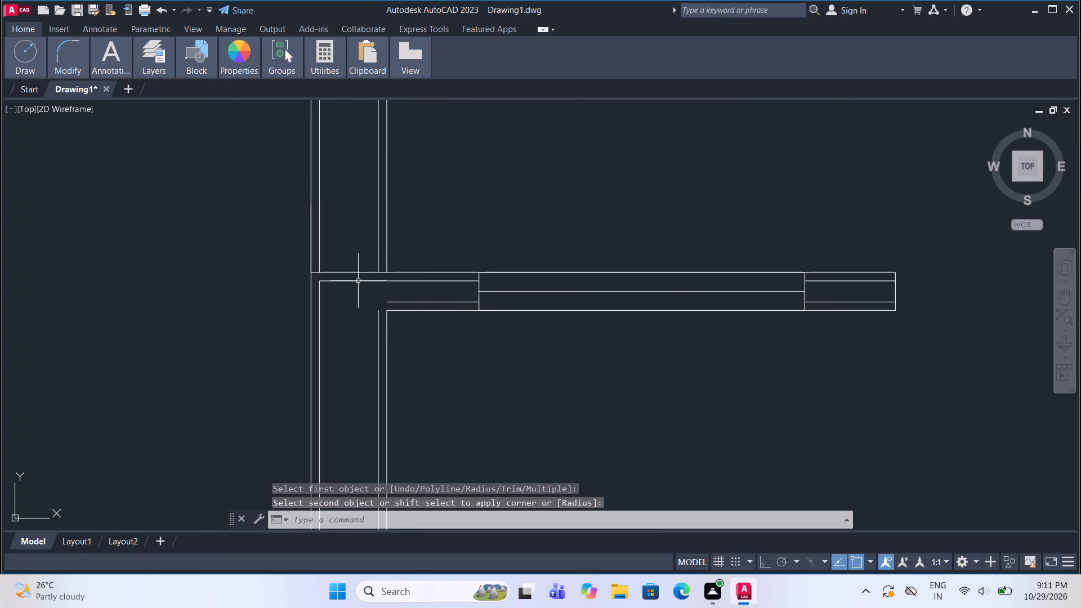
click(78, 47)
click(71, 44)
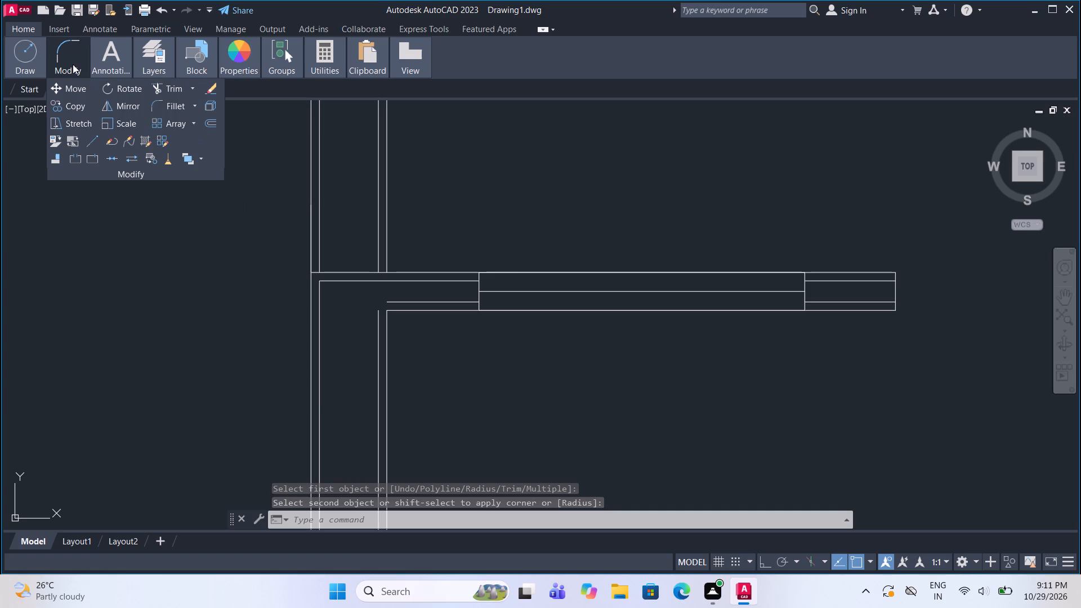
click(176, 105)
click(378, 332)
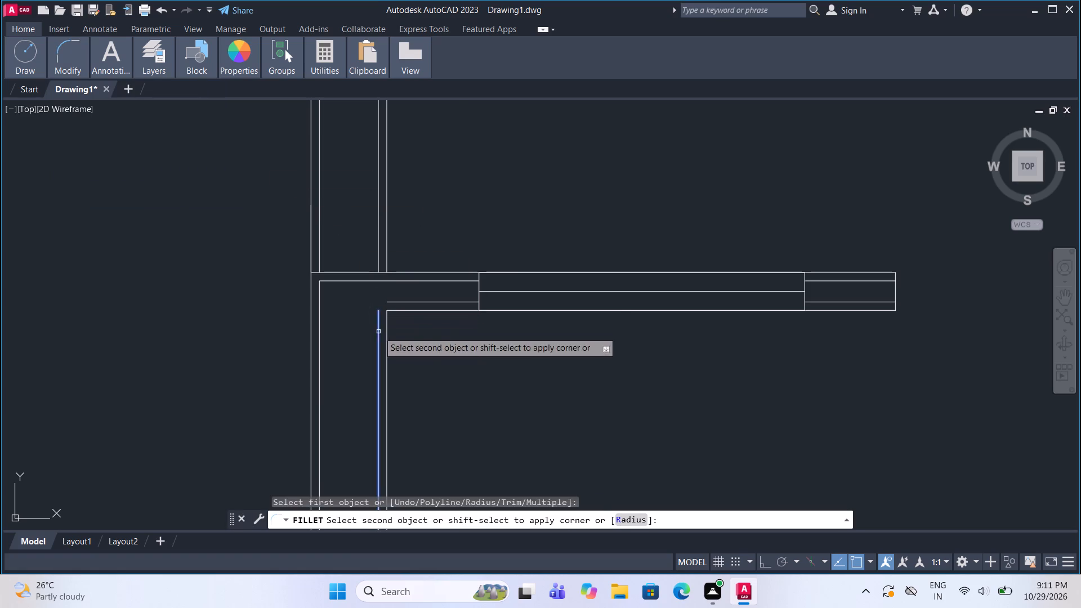
double_click(391, 303)
Fillet the left wall's inner left vertical line with the top wall's upper inner line at the upper-left room's outer corner.
scroll(376, 319, down, 3)
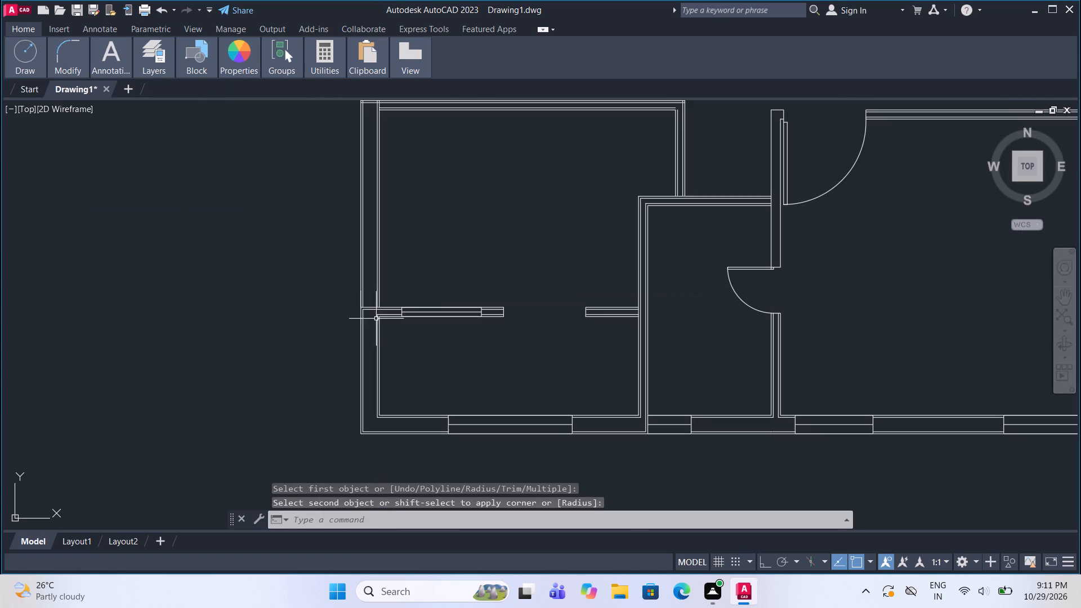
middle_drag(392, 131, 379, 288)
scroll(363, 254, up, 3)
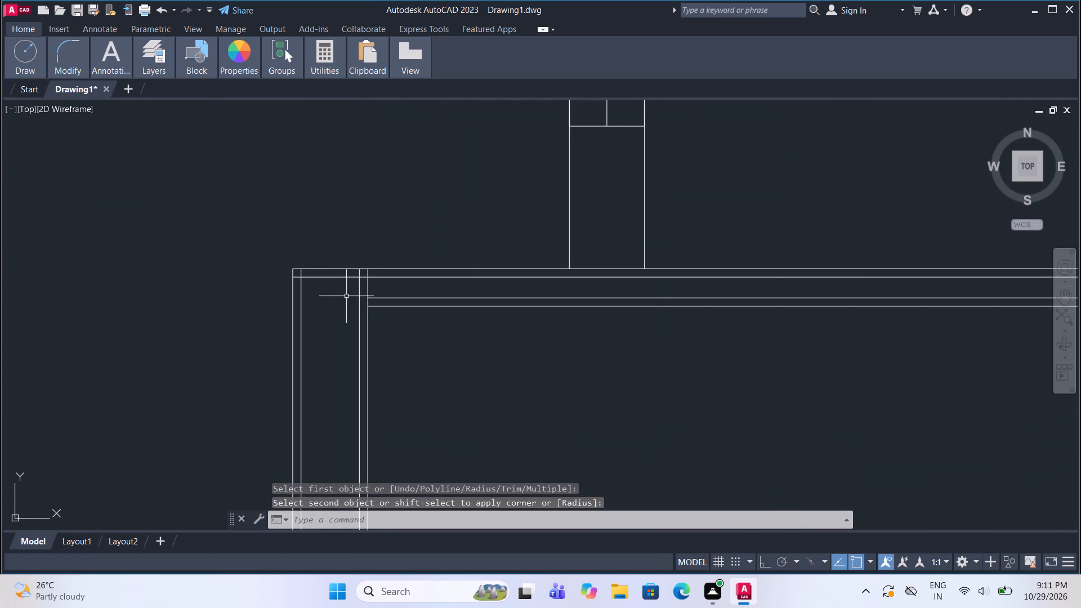
scroll(342, 287, up, 1)
click(62, 39)
click(160, 100)
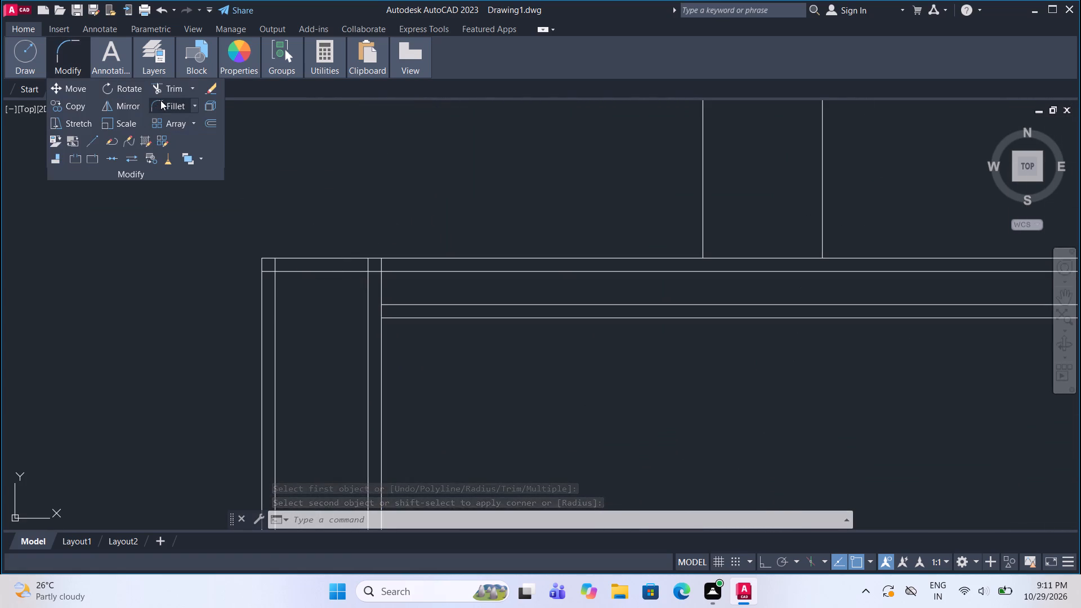
click(273, 297)
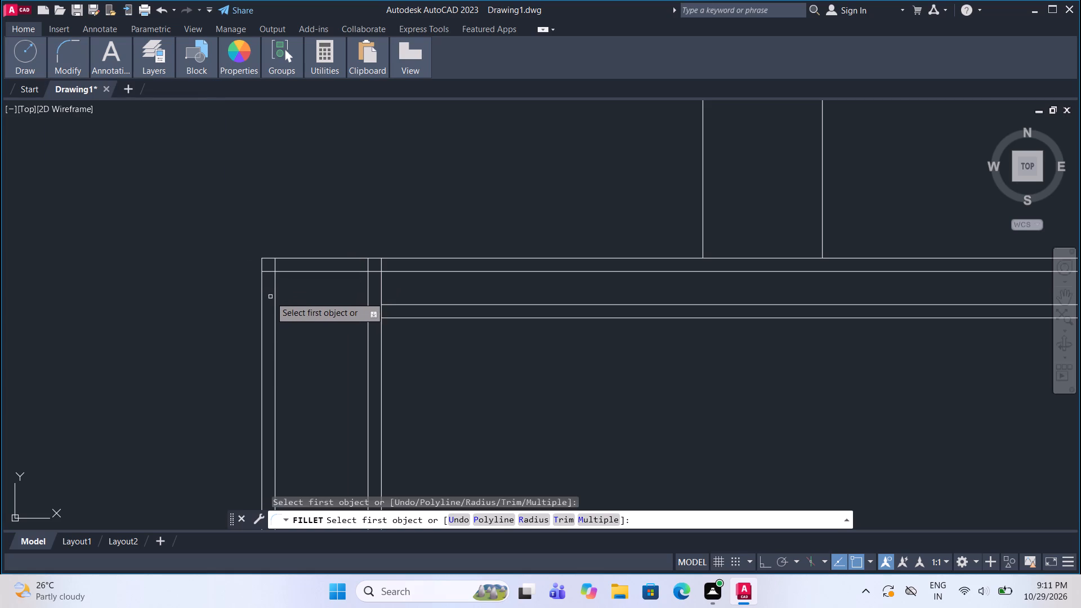
click(275, 300)
click(297, 272)
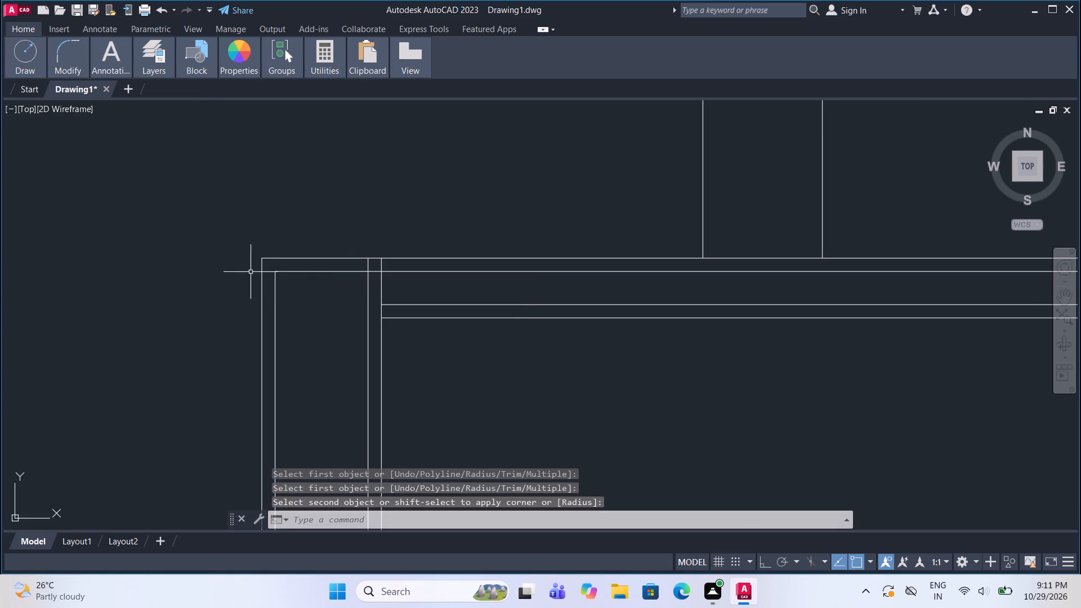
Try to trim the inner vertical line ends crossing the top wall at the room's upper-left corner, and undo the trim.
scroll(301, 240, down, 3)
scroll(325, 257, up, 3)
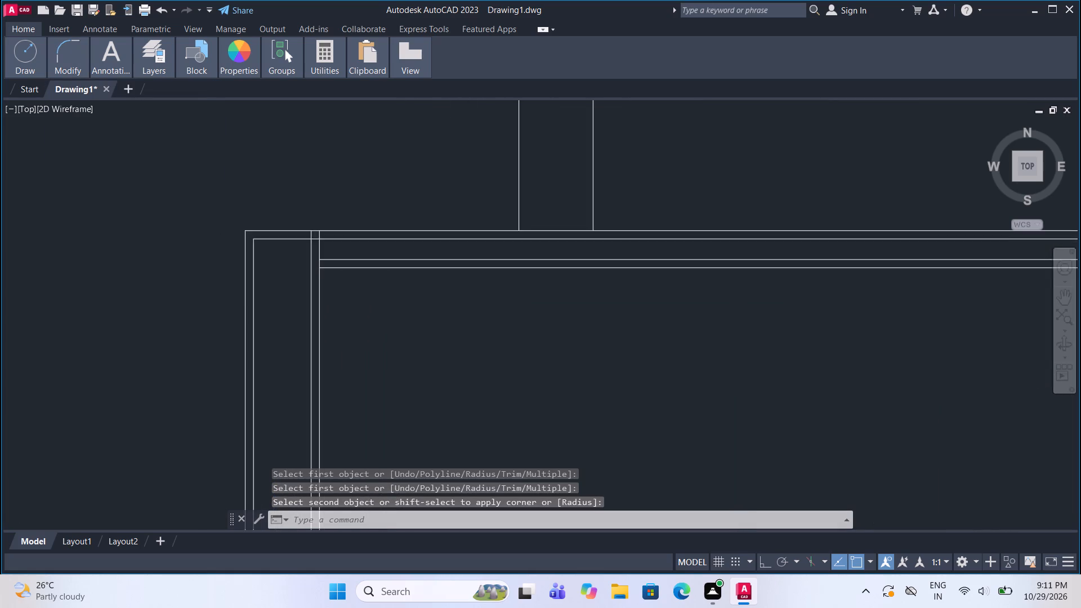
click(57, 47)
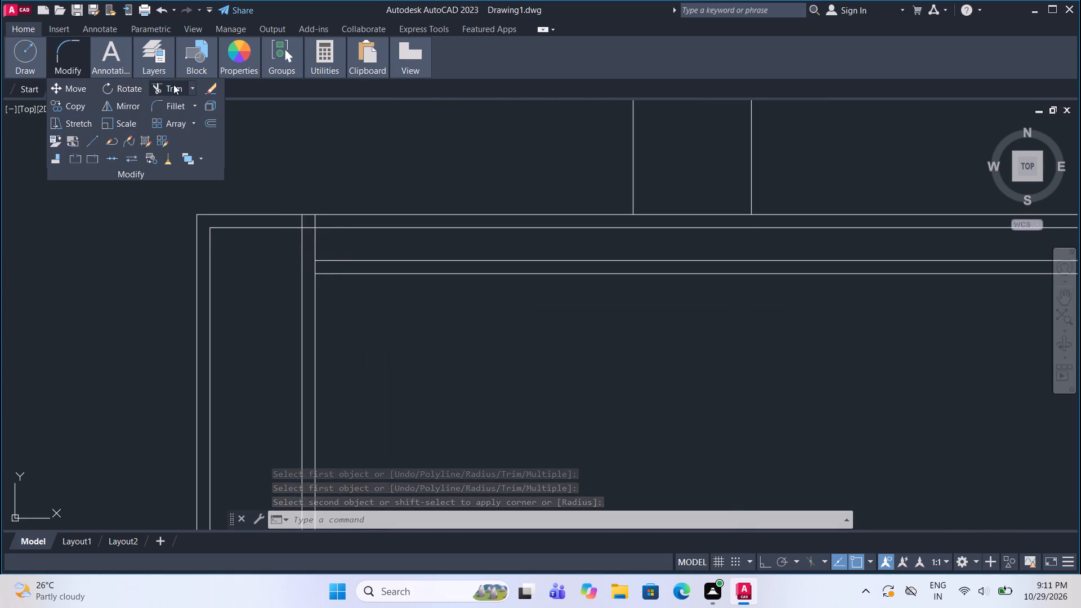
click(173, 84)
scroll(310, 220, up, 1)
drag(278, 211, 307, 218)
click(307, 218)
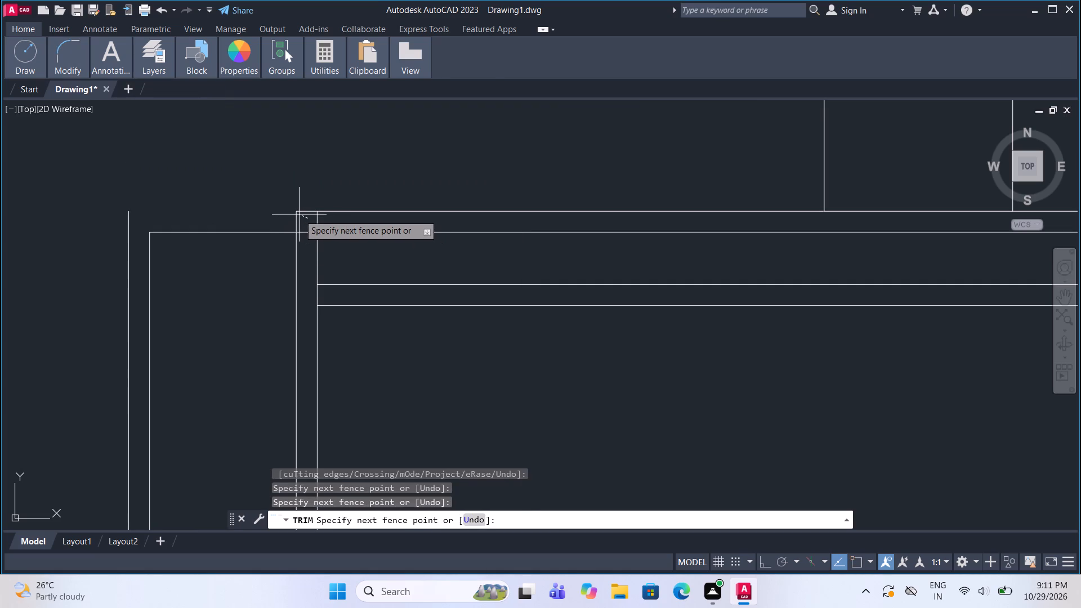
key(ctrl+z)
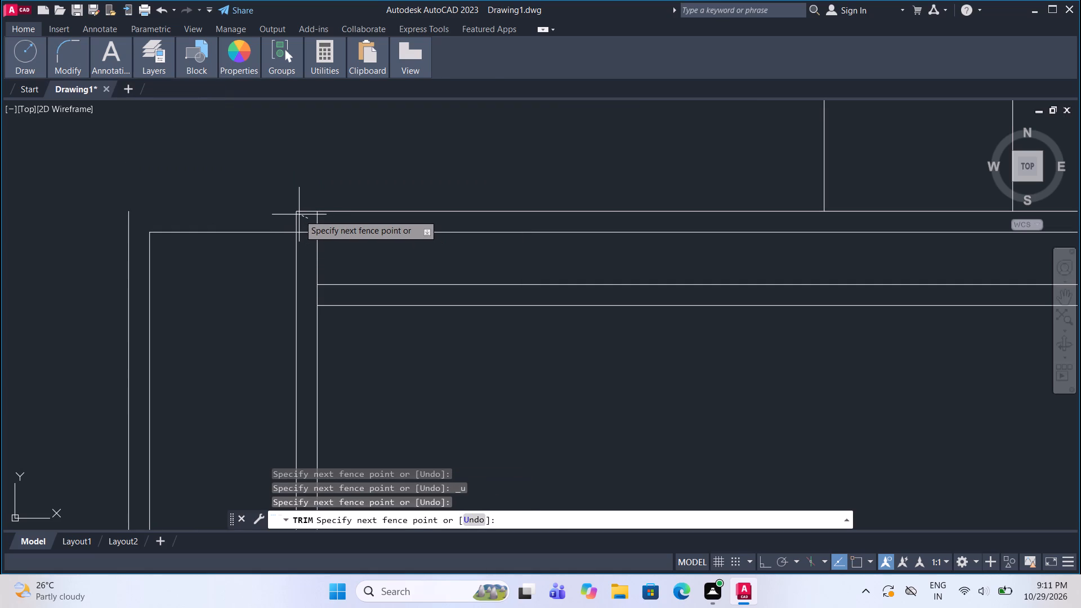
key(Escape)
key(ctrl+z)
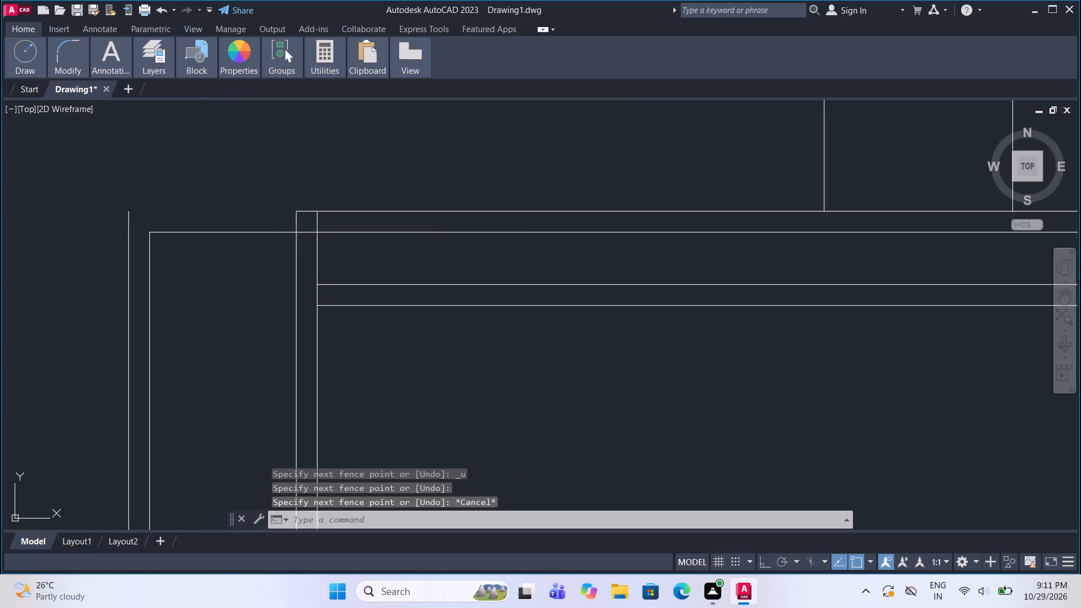
Trim the ends of both inner vertical lines where they cross between the top wall's two outer lines near the upper-left corner.
click(63, 53)
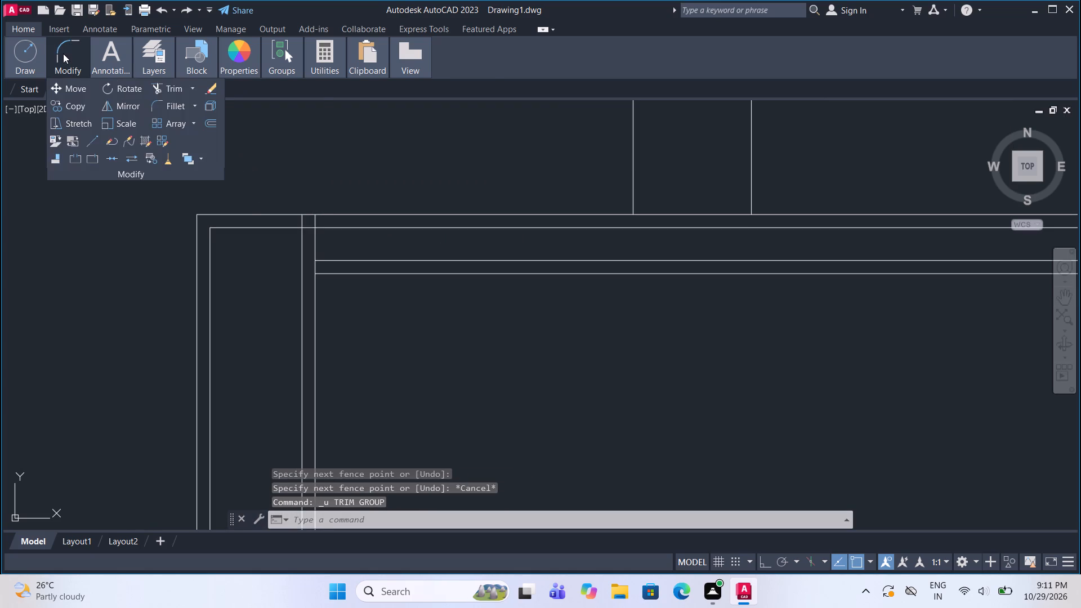
click(43, 44)
click(71, 48)
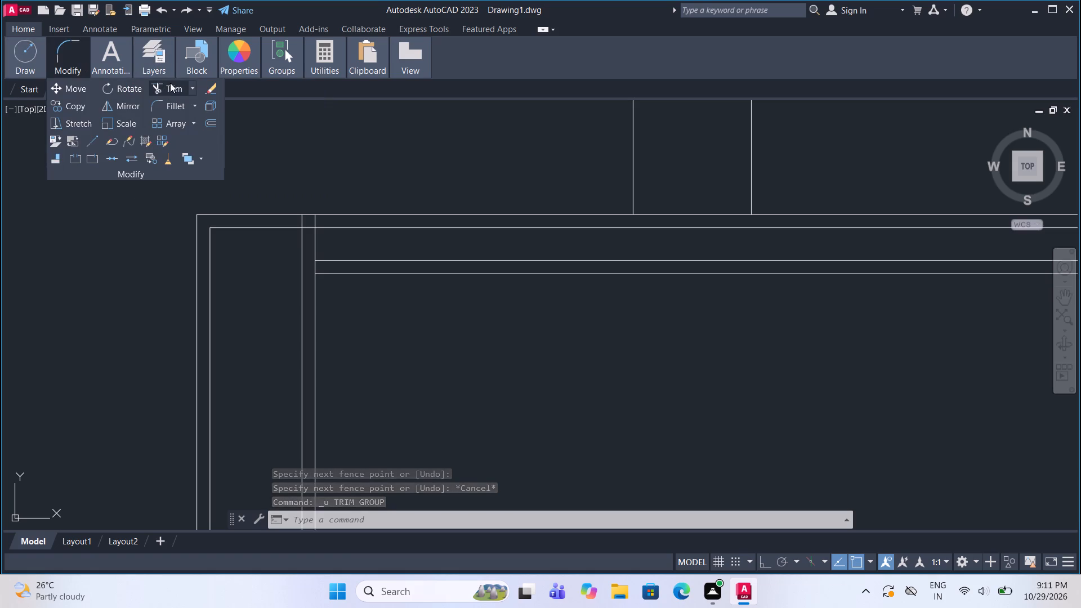
click(170, 83)
scroll(350, 227, up, 2)
drag(213, 211, 265, 211)
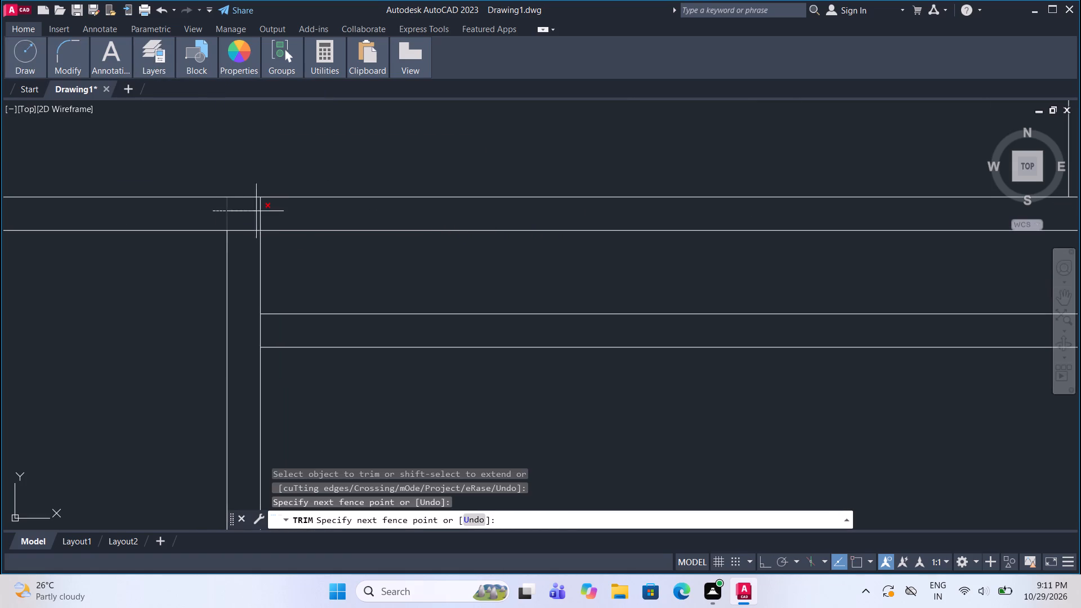
drag(265, 211, 289, 211)
click(289, 211)
scroll(292, 213, down, 2)
scroll(346, 248, down, 1)
scroll(324, 226, up, 3)
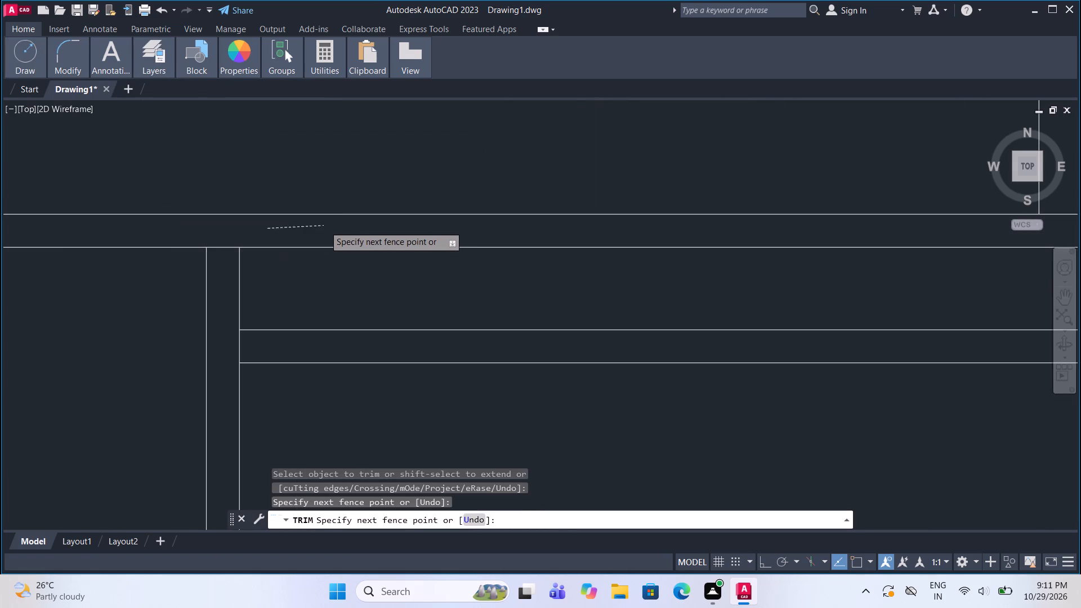
click(330, 235)
Trim away the innermost vertical line's segments above the lower inner horizontal line, up to the top wall, at the upper-left corner.
scroll(316, 221, down, 4)
scroll(314, 261, up, 4)
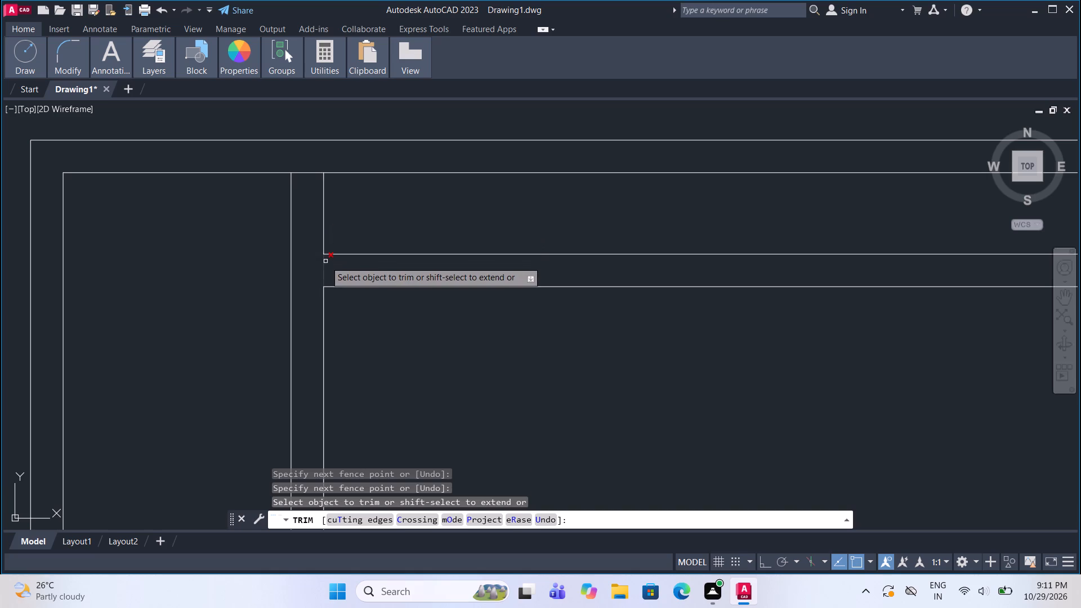
click(325, 261)
scroll(289, 256, down, 3)
scroll(346, 195, down, 3)
middle_drag(446, 229, 426, 243)
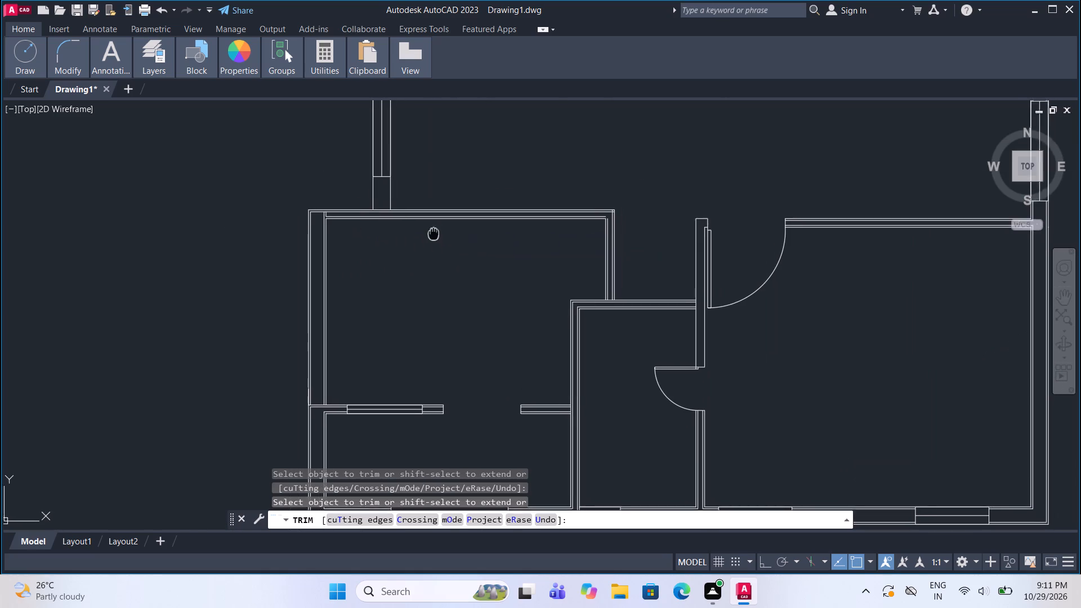
middle_drag(426, 243, 420, 252)
scroll(327, 224, up, 3)
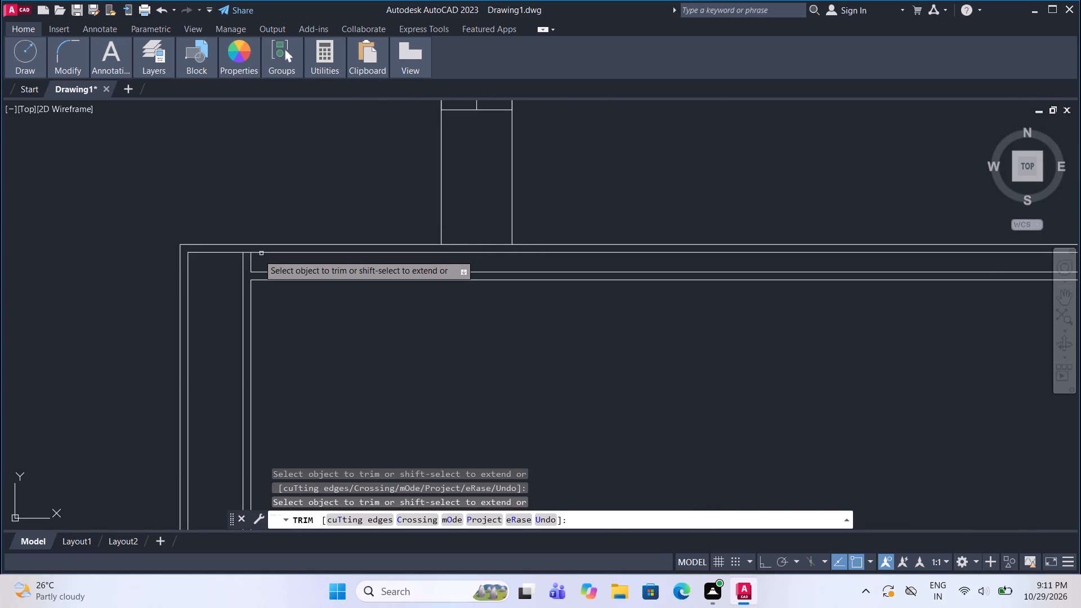
click(251, 258)
Fillet the remaining inner vertical line beside the left wall with the upper inner horizontal line at the upper-left corner.
scroll(251, 258, up, 1)
click(72, 57)
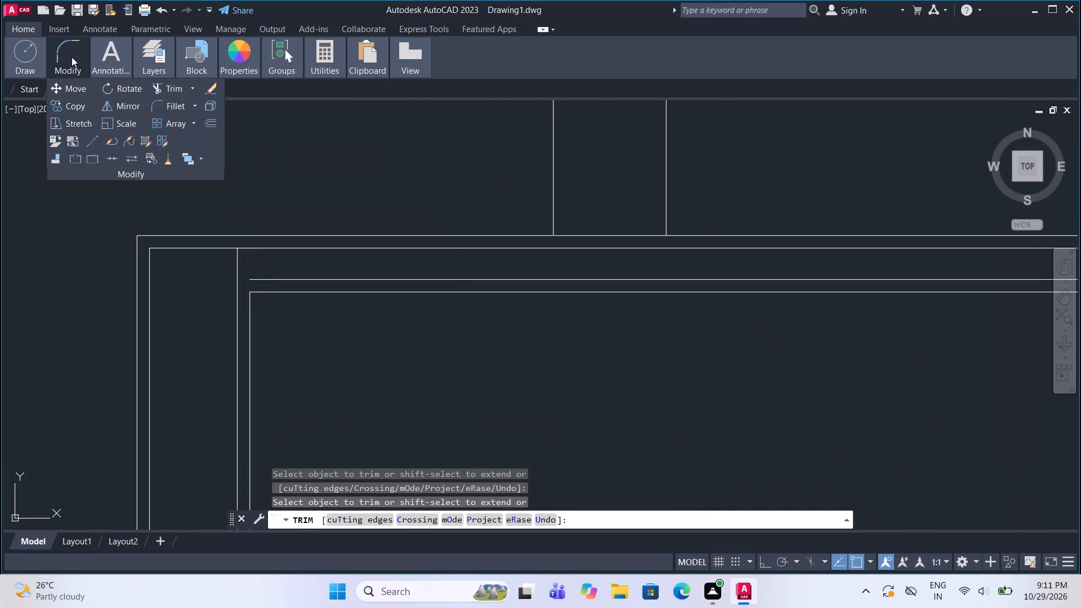
click(168, 106)
click(236, 323)
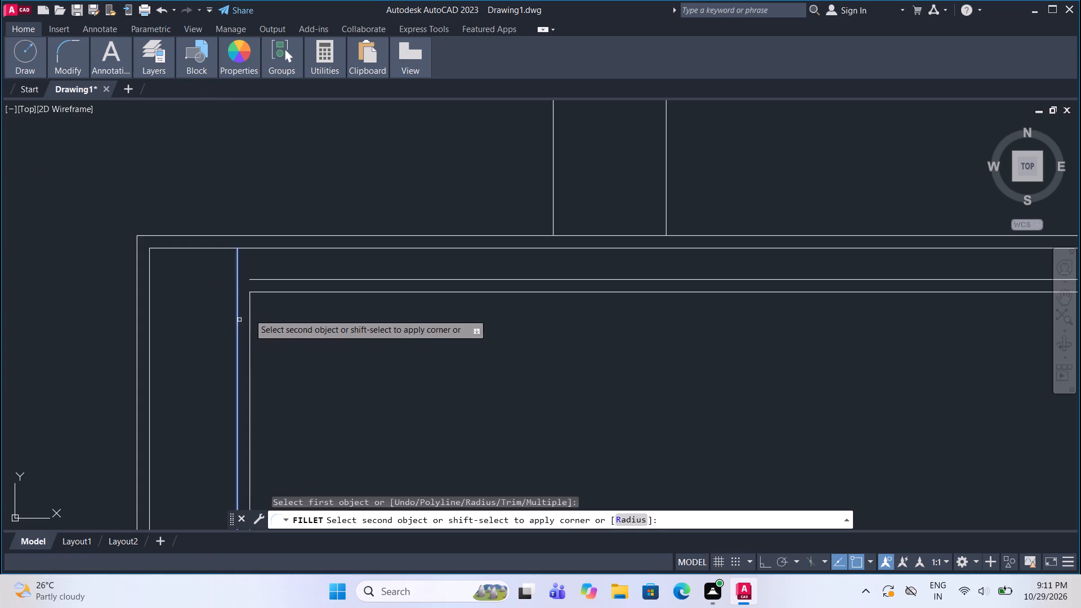
click(278, 280)
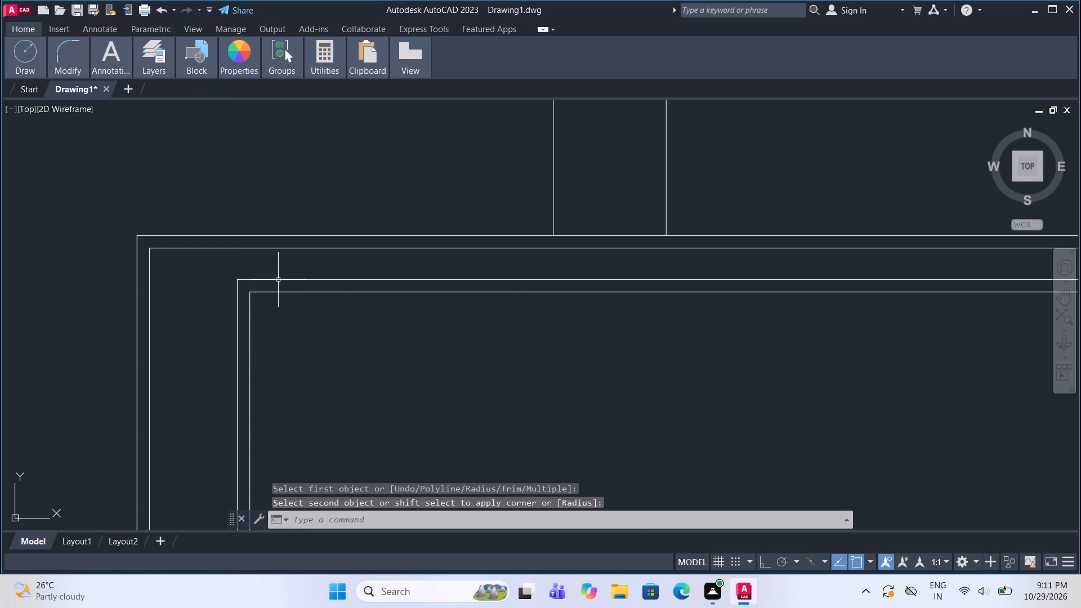
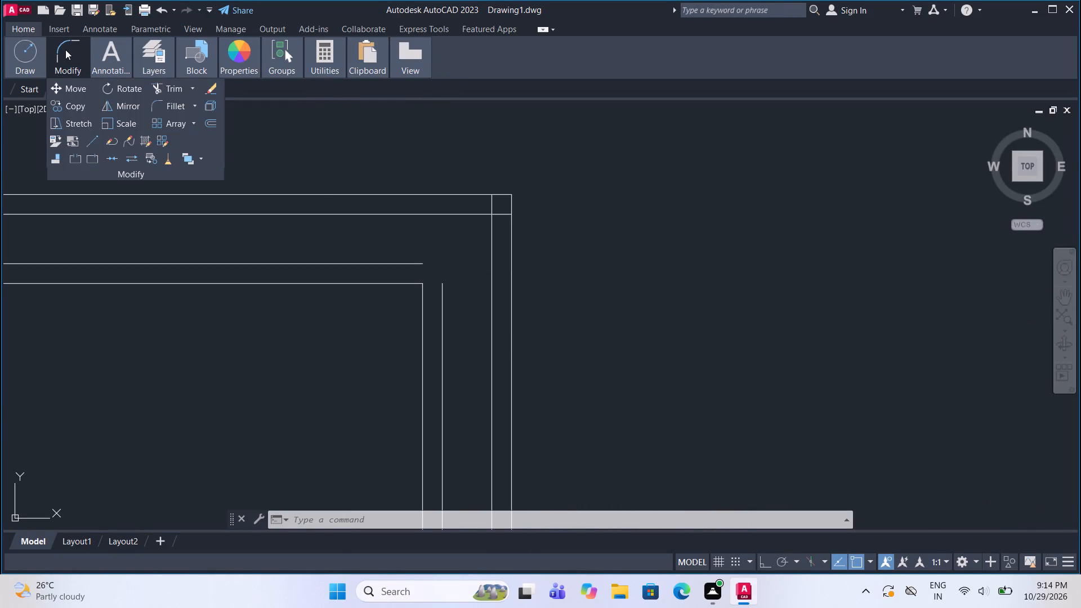
Fillet the top wall's second line and upper inner line with their matching vertical wall lines at the room's upper-right corner.
click(62, 44)
click(173, 104)
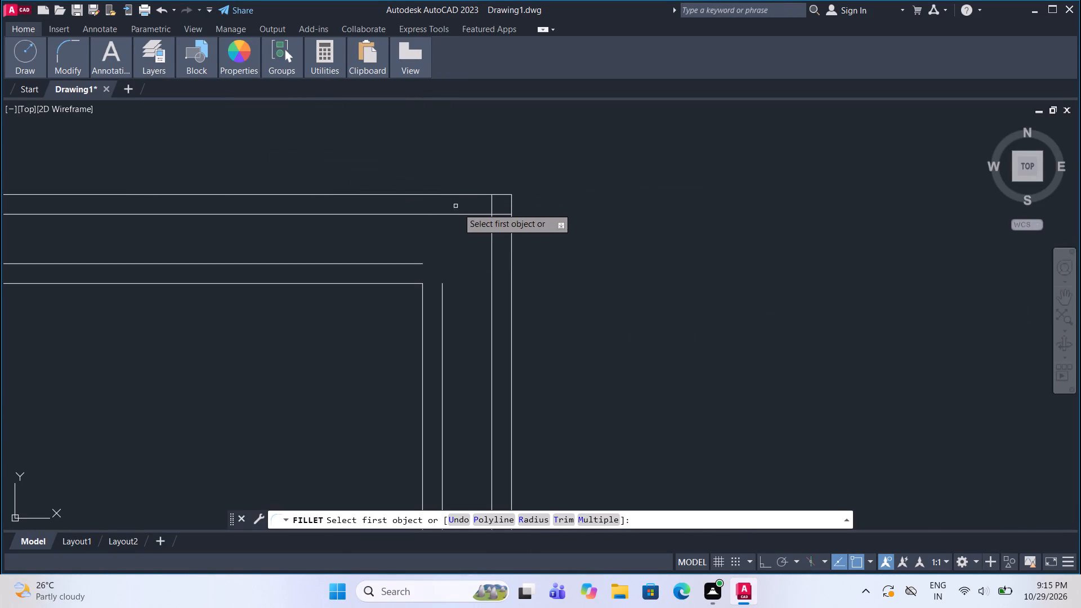
click(463, 214)
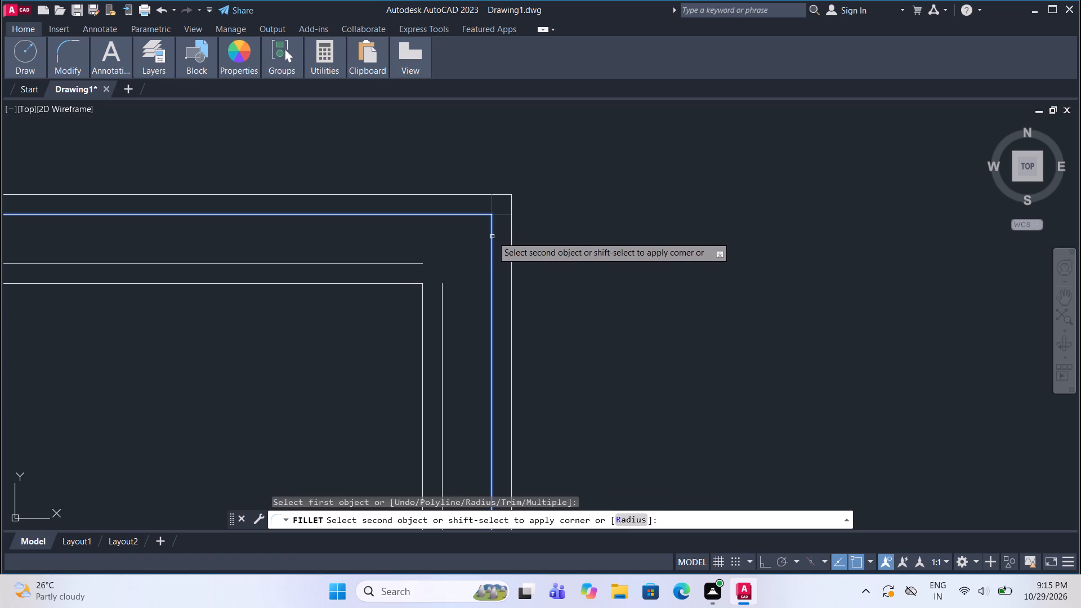
click(492, 236)
click(61, 52)
click(171, 104)
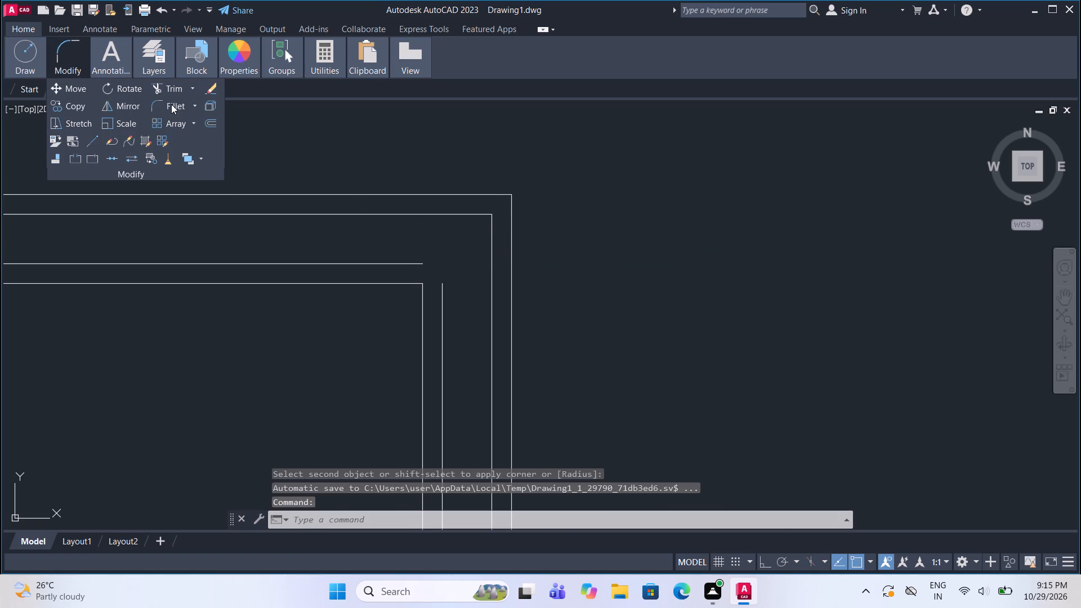
click(352, 263)
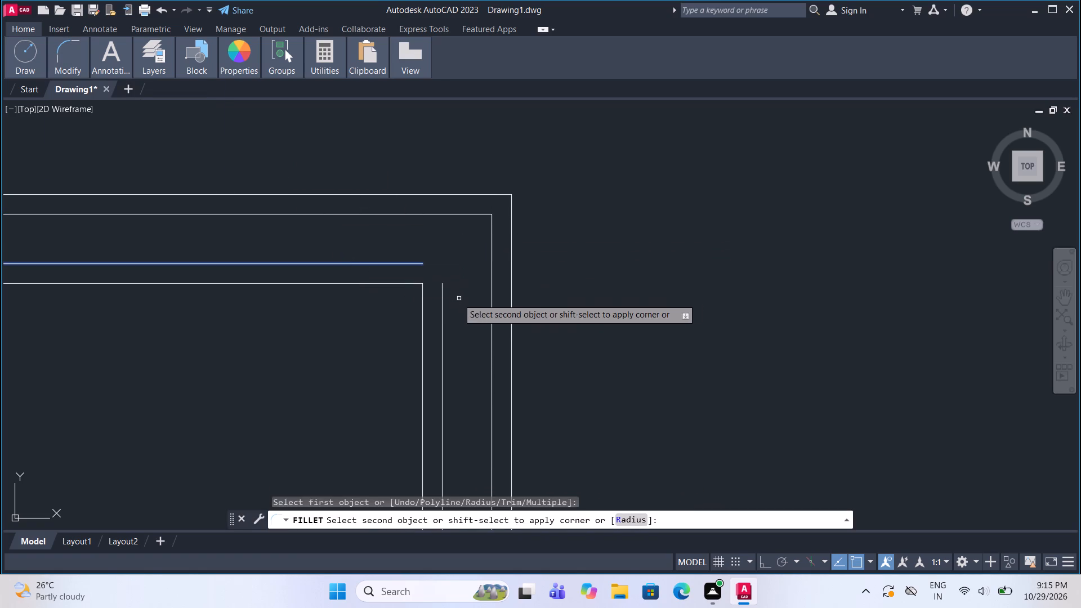
click(444, 304)
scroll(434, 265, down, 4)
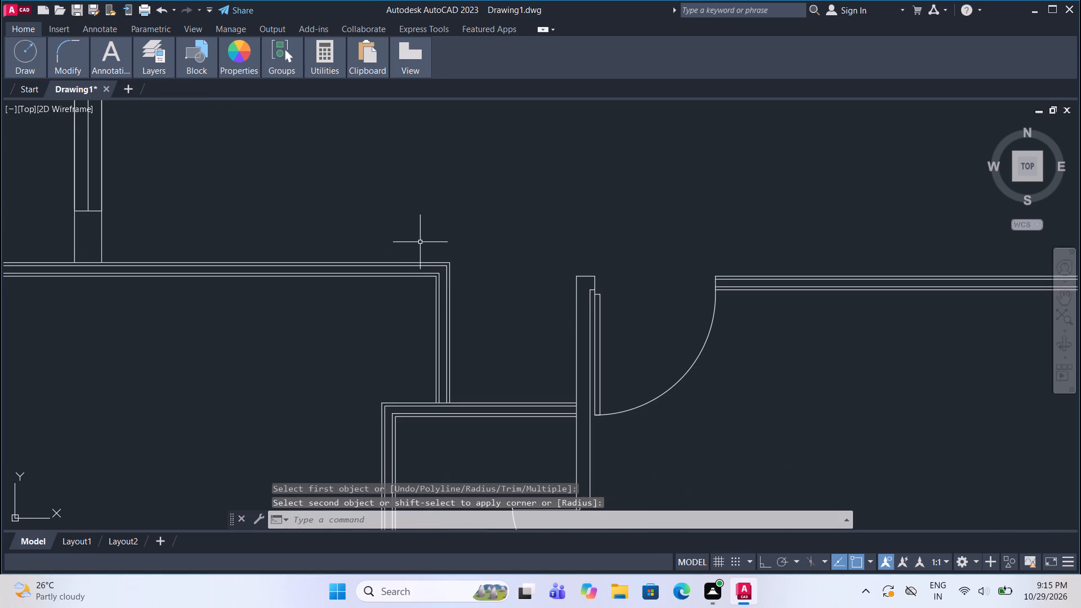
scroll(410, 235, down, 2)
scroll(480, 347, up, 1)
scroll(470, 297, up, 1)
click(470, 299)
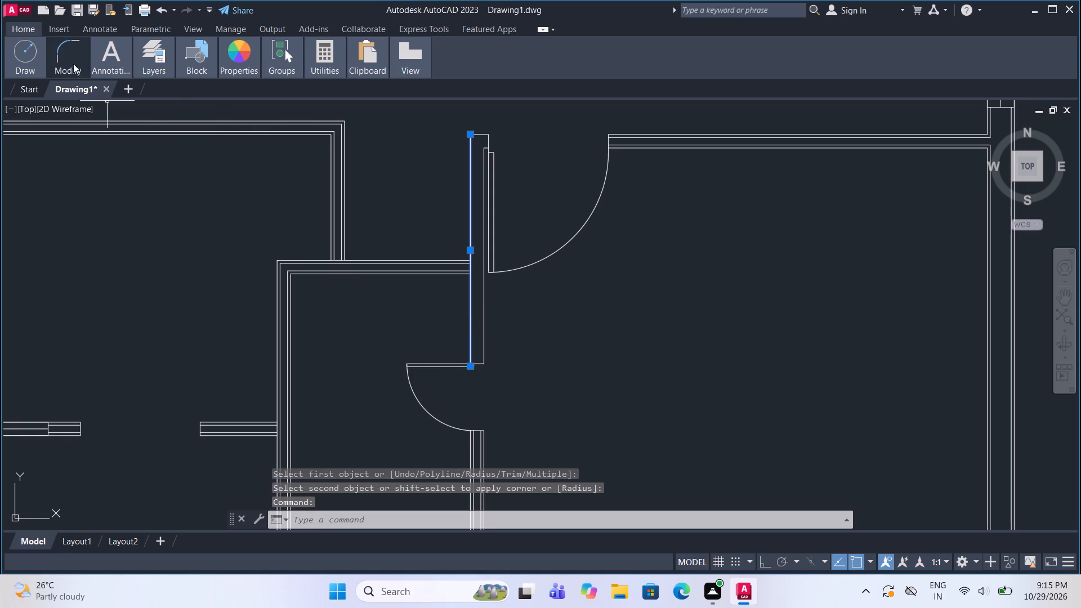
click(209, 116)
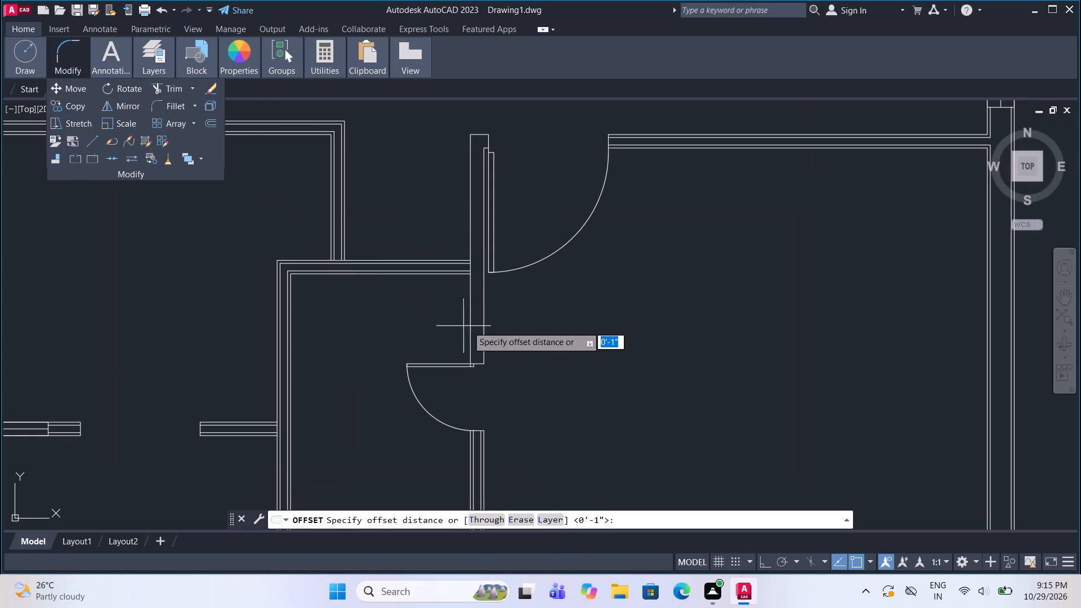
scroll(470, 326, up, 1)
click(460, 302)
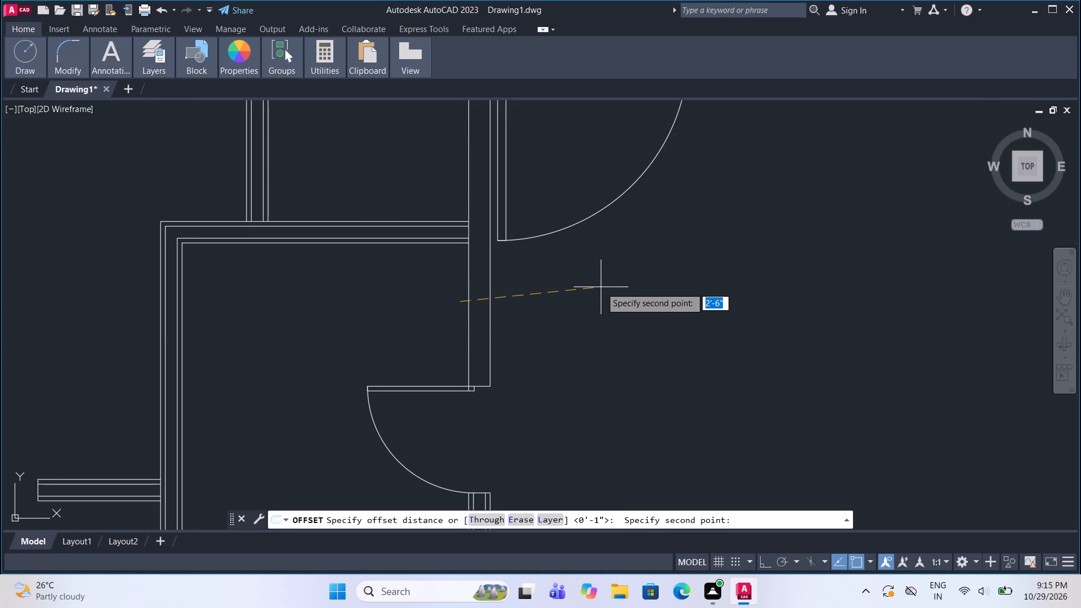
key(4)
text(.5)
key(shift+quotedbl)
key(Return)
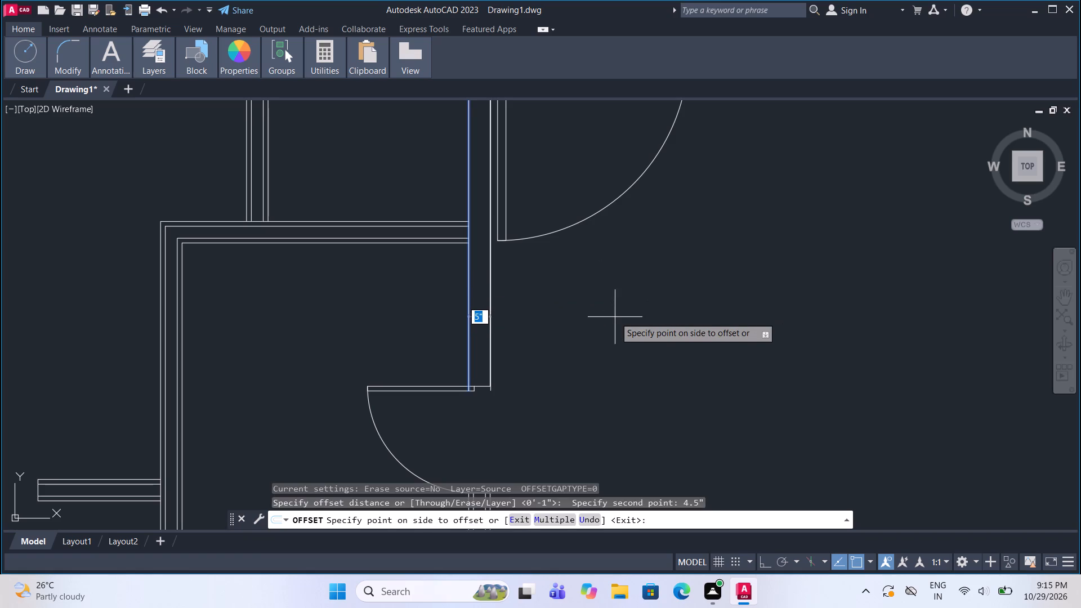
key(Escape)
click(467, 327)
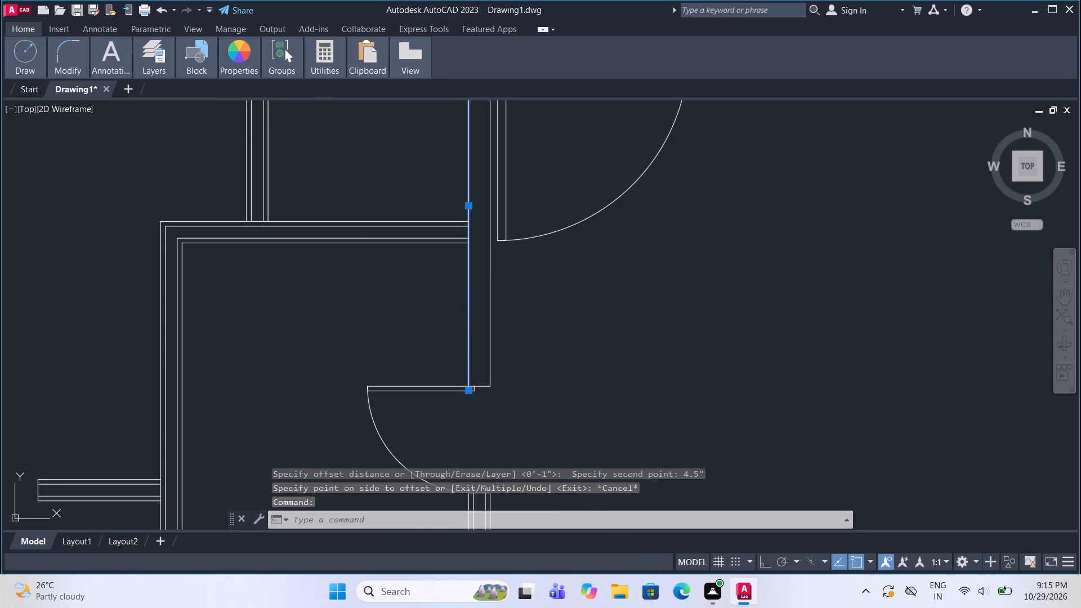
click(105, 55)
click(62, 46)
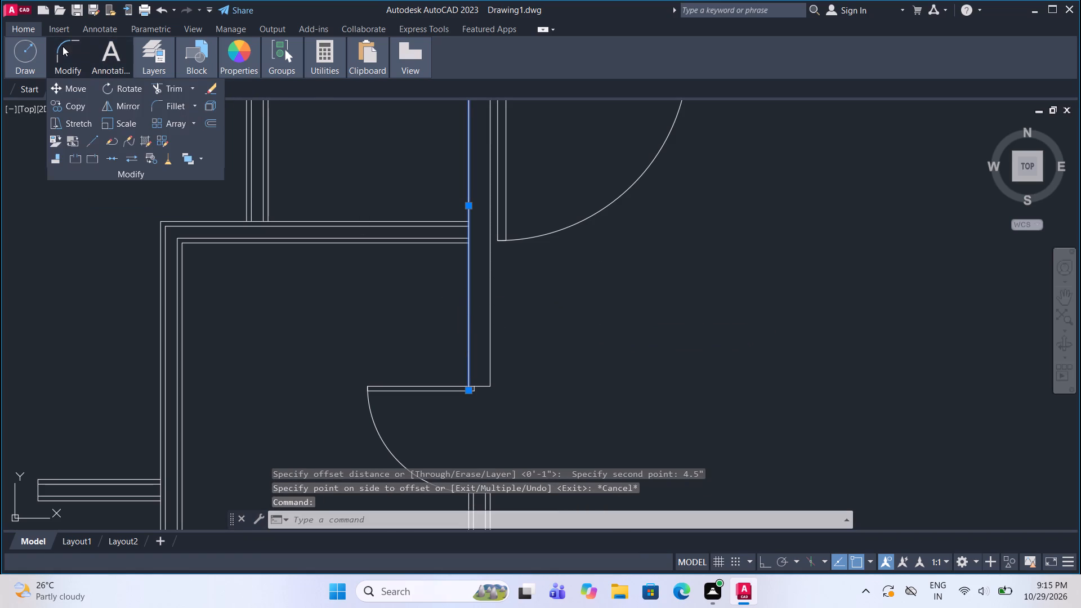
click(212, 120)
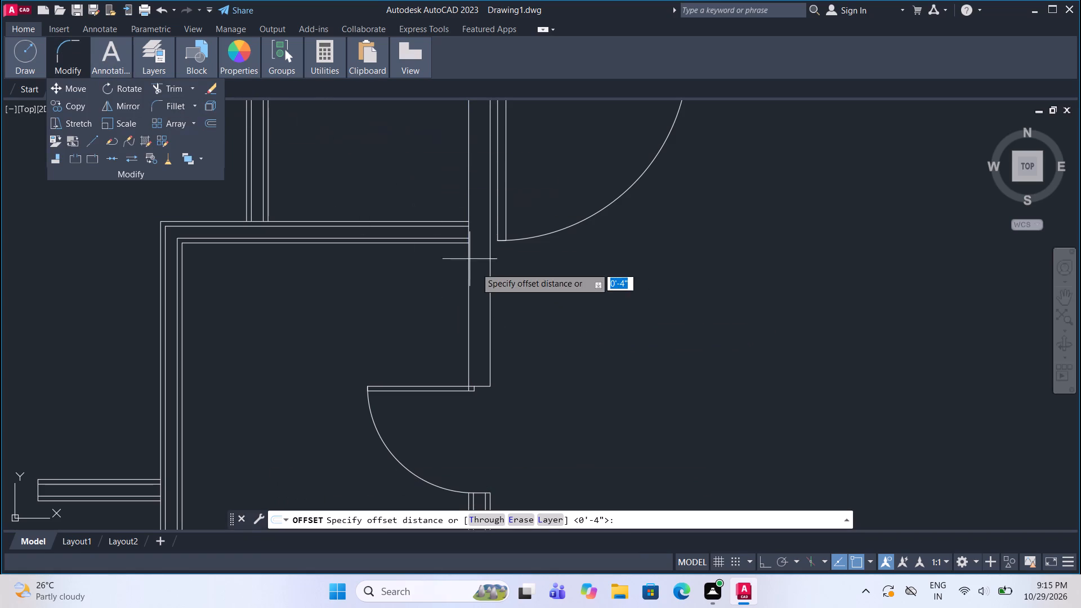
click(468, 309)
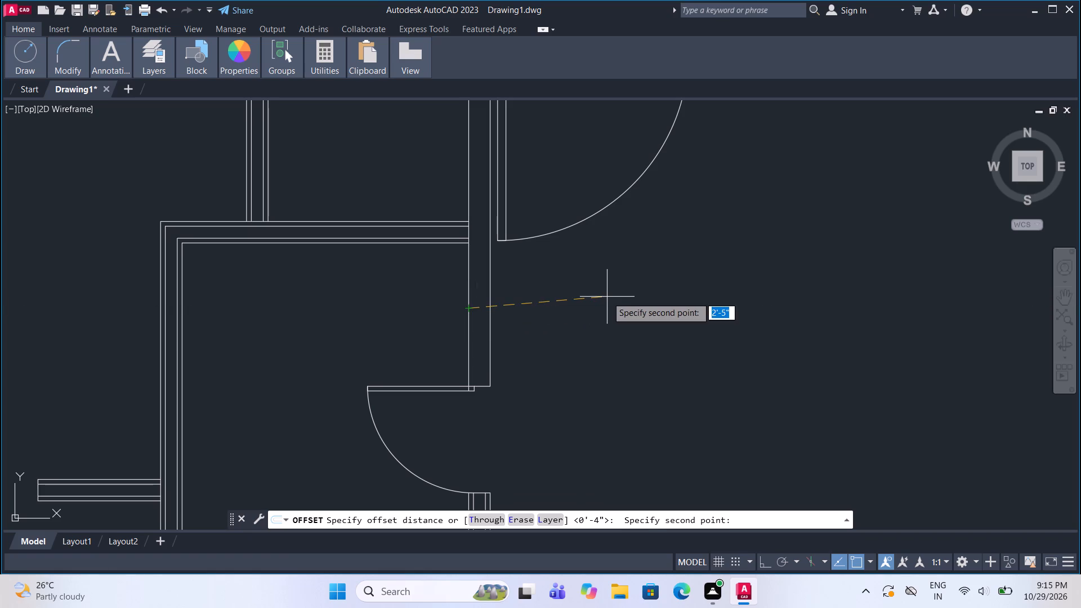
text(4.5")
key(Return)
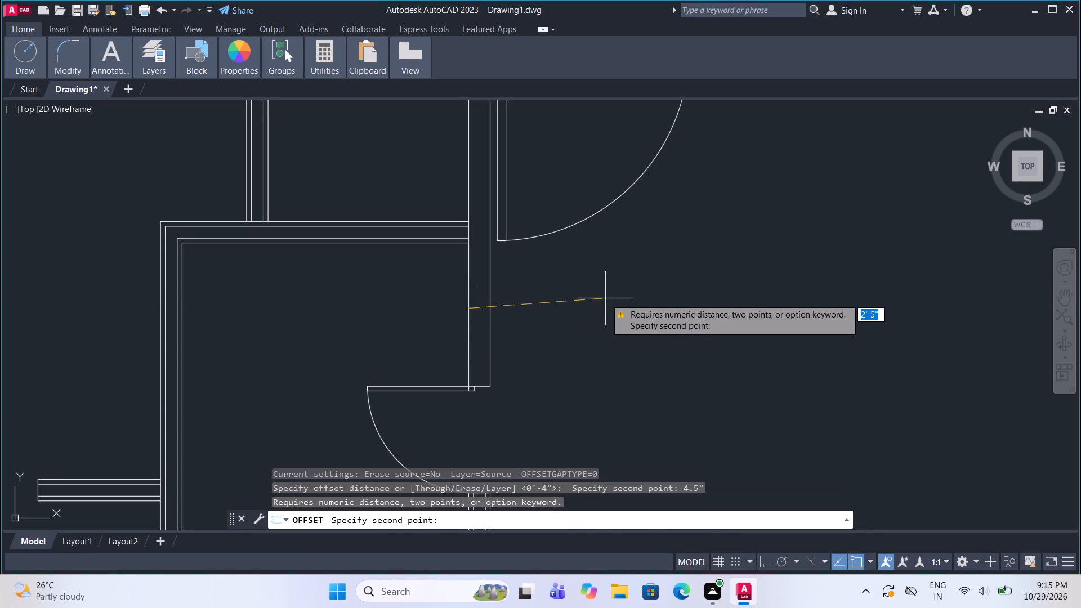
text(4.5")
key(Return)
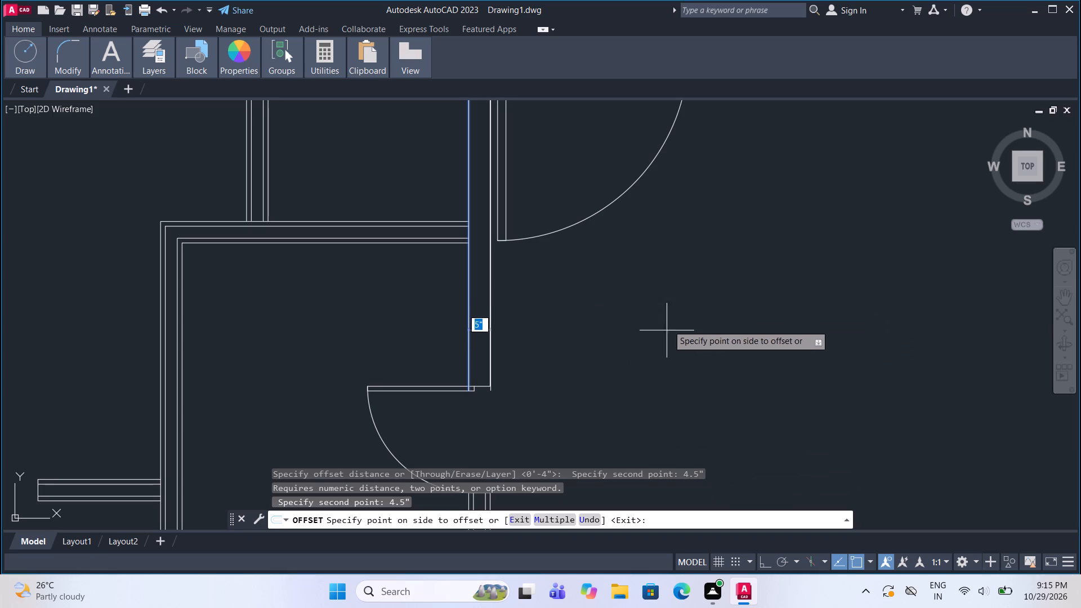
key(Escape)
Offset both long vertical lines of the short wall between the two doors 1" inward, into the wall.
click(470, 316)
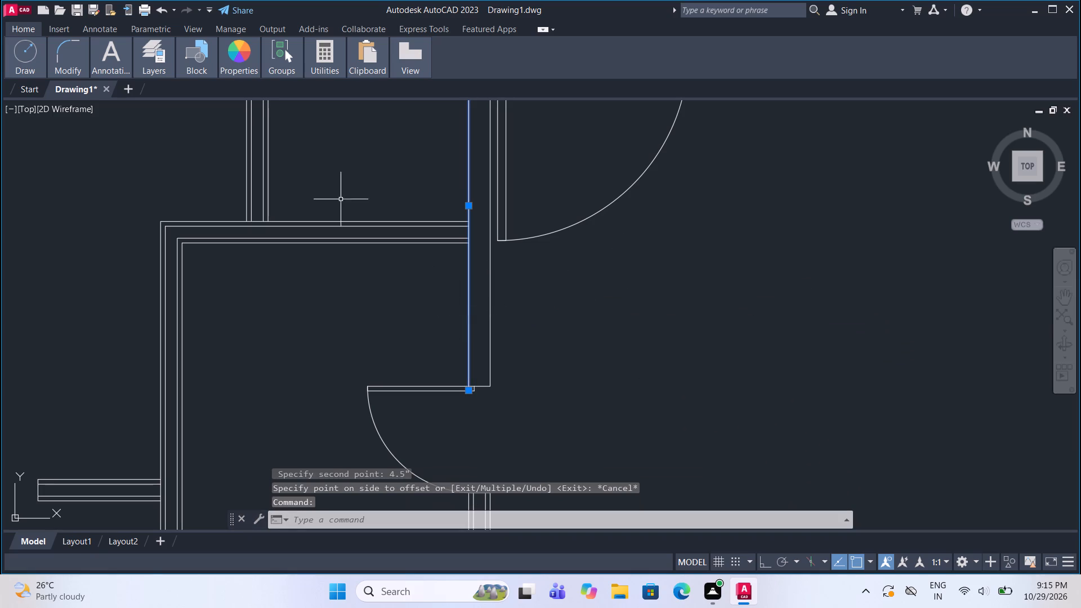
click(103, 55)
click(68, 57)
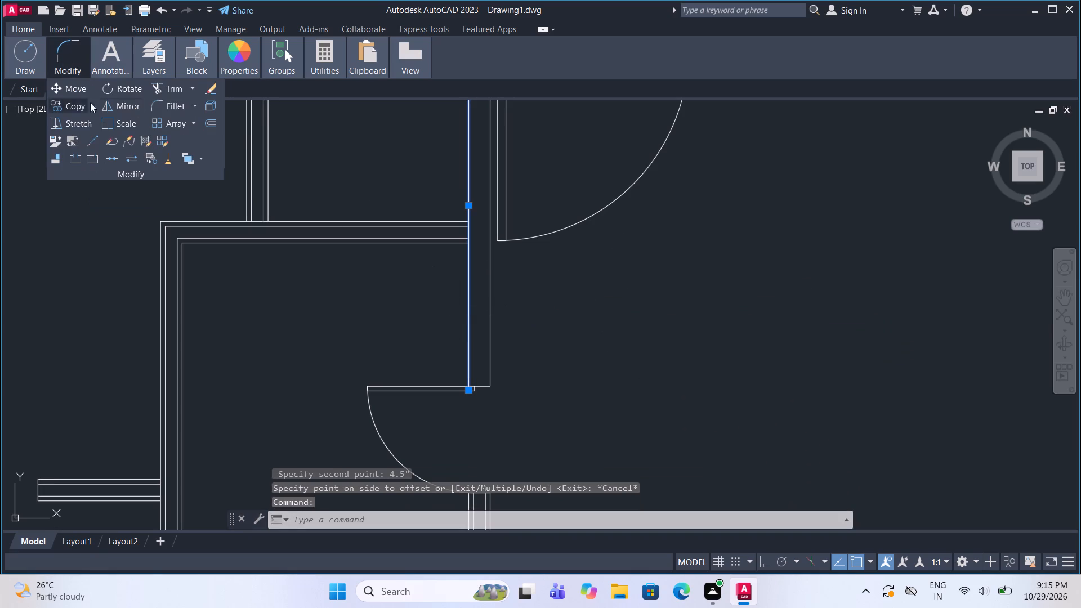
click(210, 124)
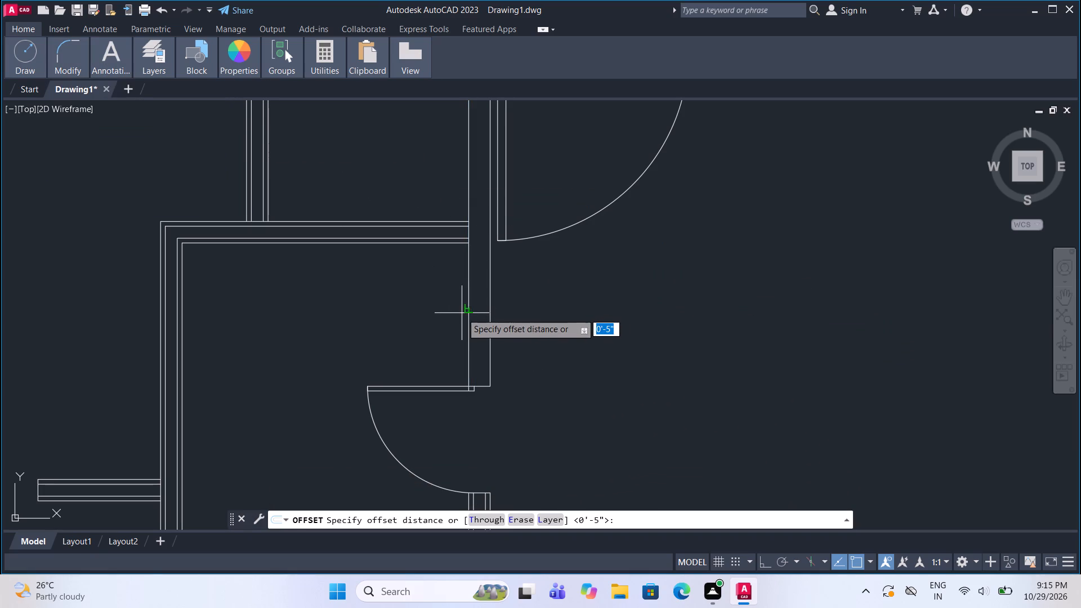
click(469, 314)
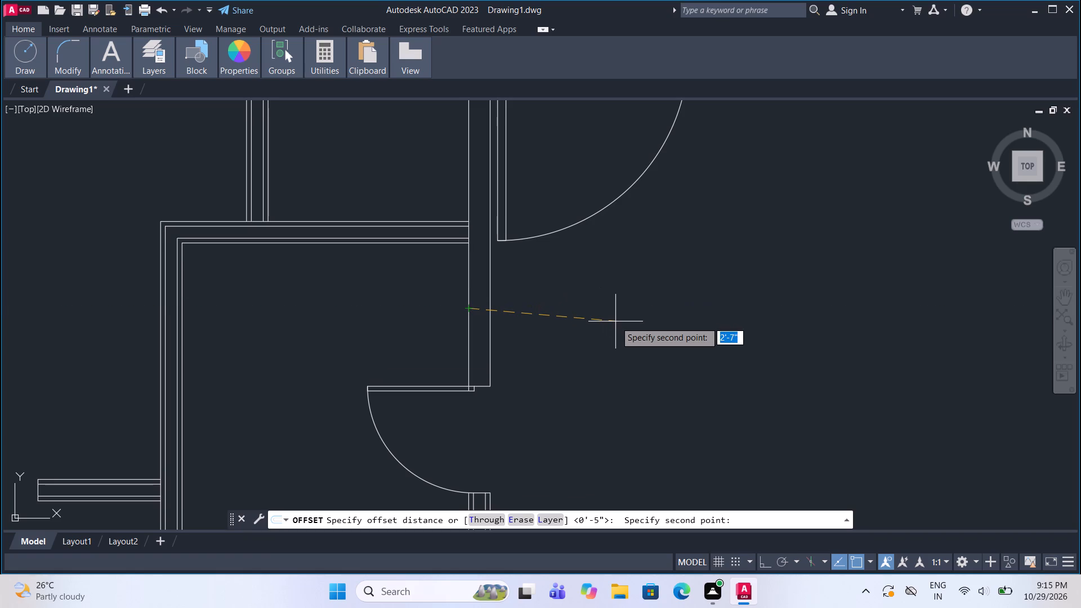
key(4)
key(BackSpace)
key(1)
key(shift+quotedbl)
key(Return)
click(665, 306)
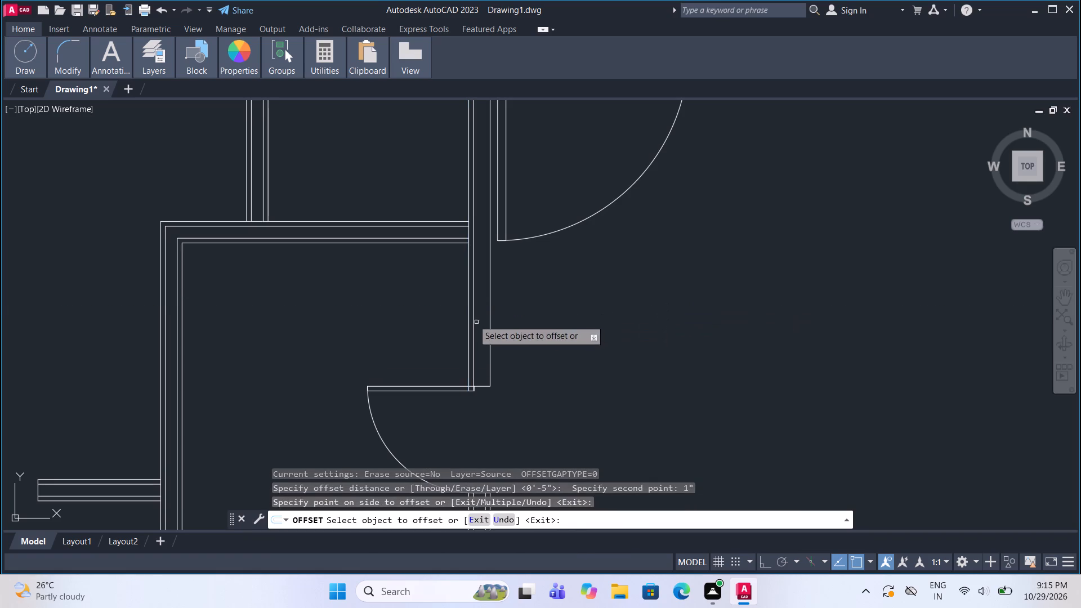
click(489, 320)
click(479, 310)
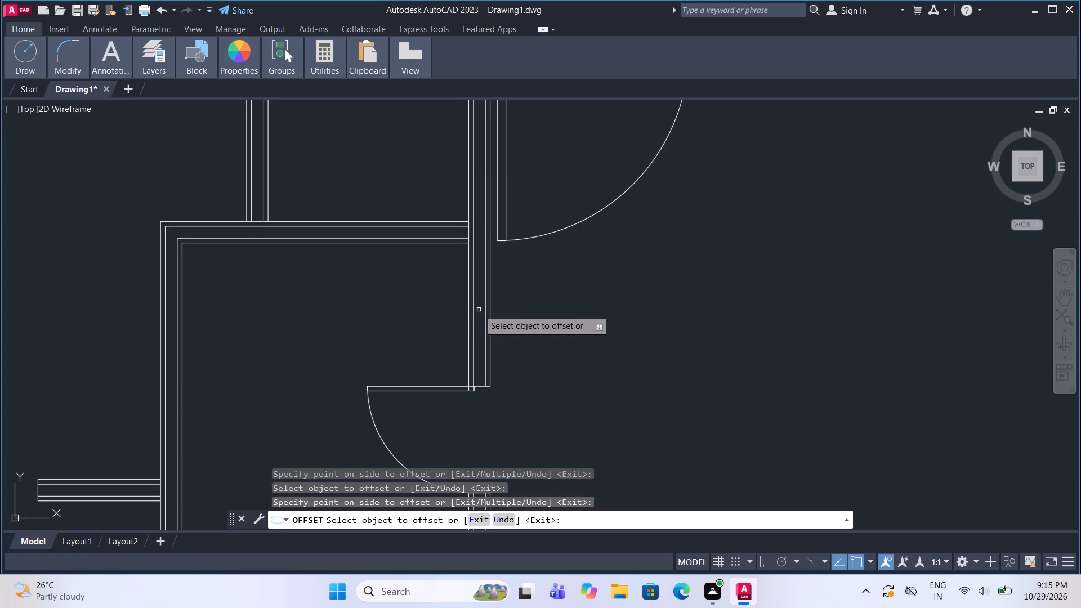
Offset the short wall's top end line and the small return line below it 1" into the wall, beside the upper door.
scroll(492, 385, down, 1)
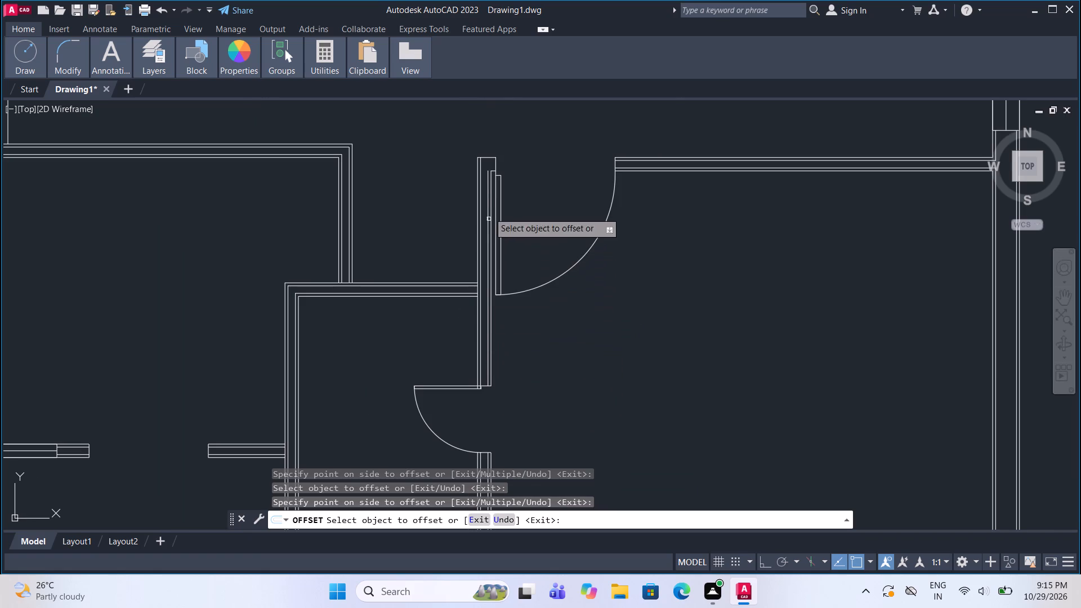
scroll(488, 159, up, 2)
click(486, 154)
click(489, 174)
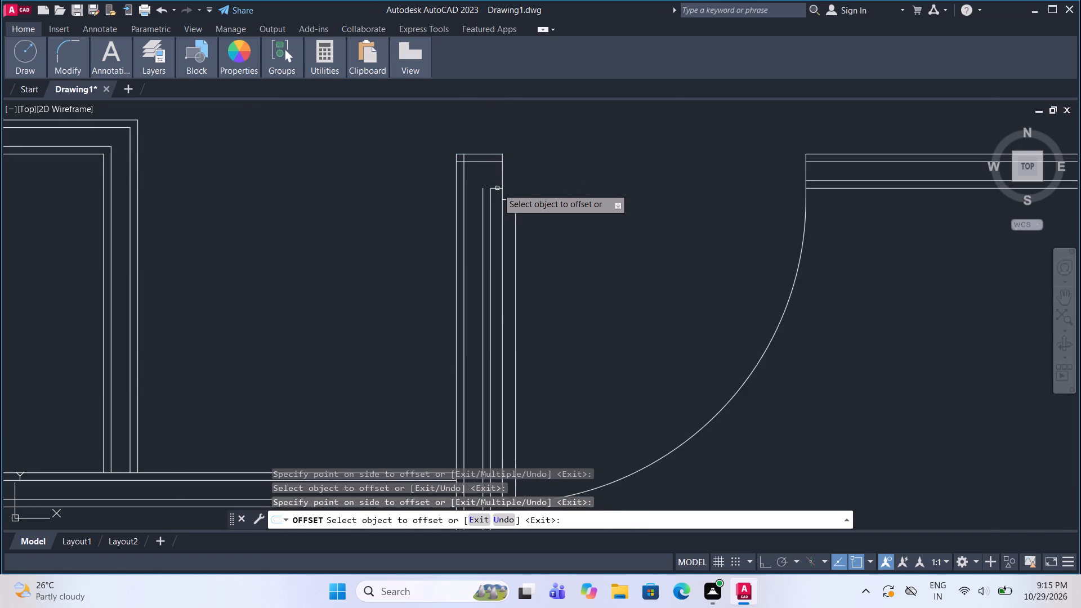
click(497, 188)
click(491, 175)
key(Escape)
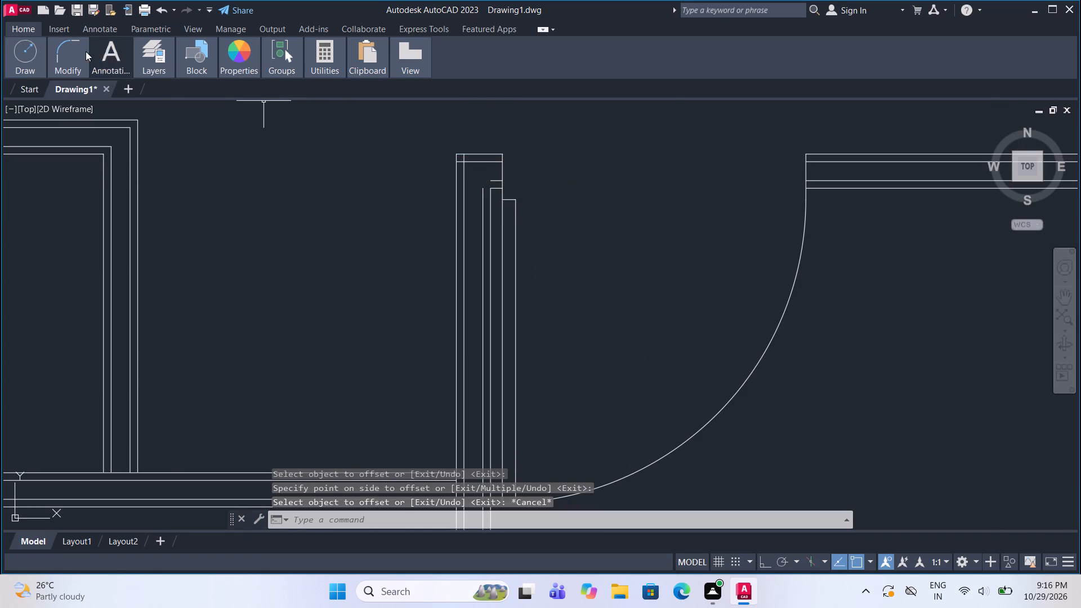
Fillet both inner vertical offset lines with their short horizontal offset lines at the wall's top end by the upper door.
click(59, 46)
click(169, 107)
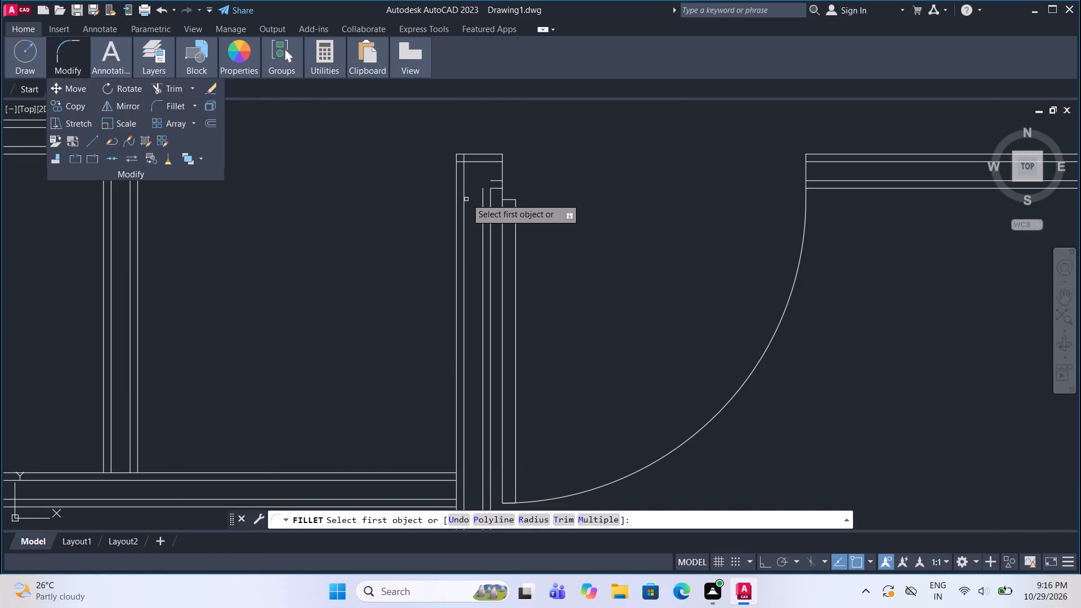
click(462, 186)
click(471, 162)
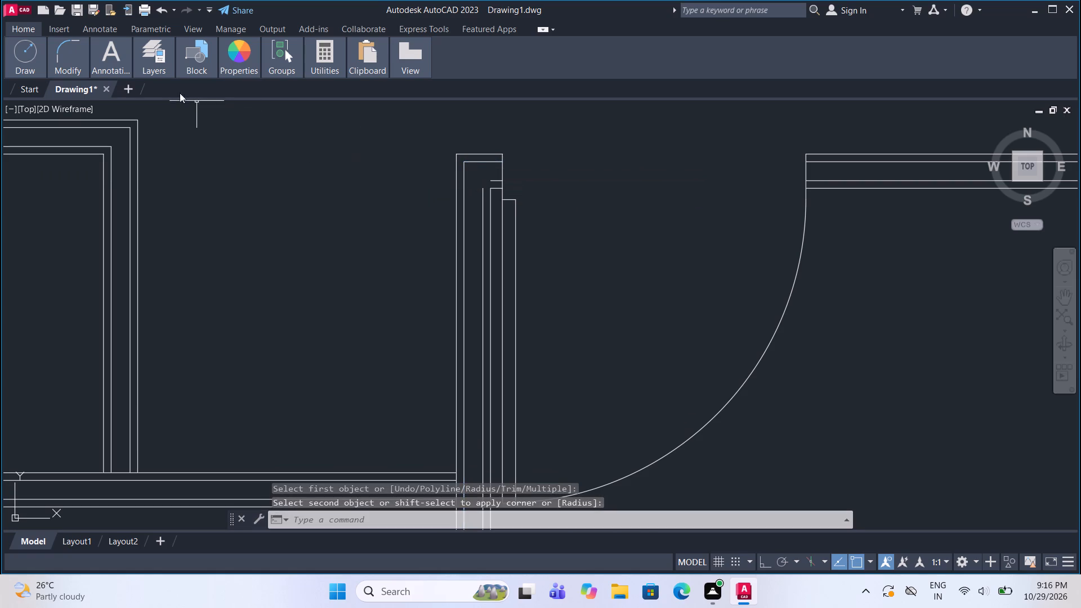
click(62, 55)
click(171, 104)
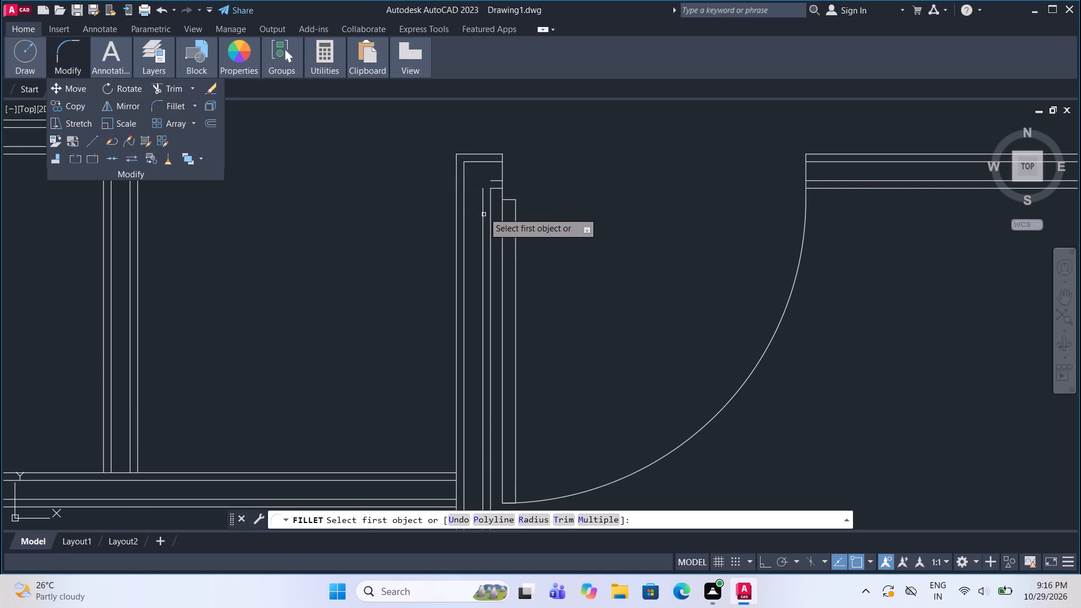
click(484, 212)
click(495, 181)
Fillet the horizontal wall's upper inner line with the short wall's inner vertical line where they meet beside the upper door.
scroll(499, 159, down, 2)
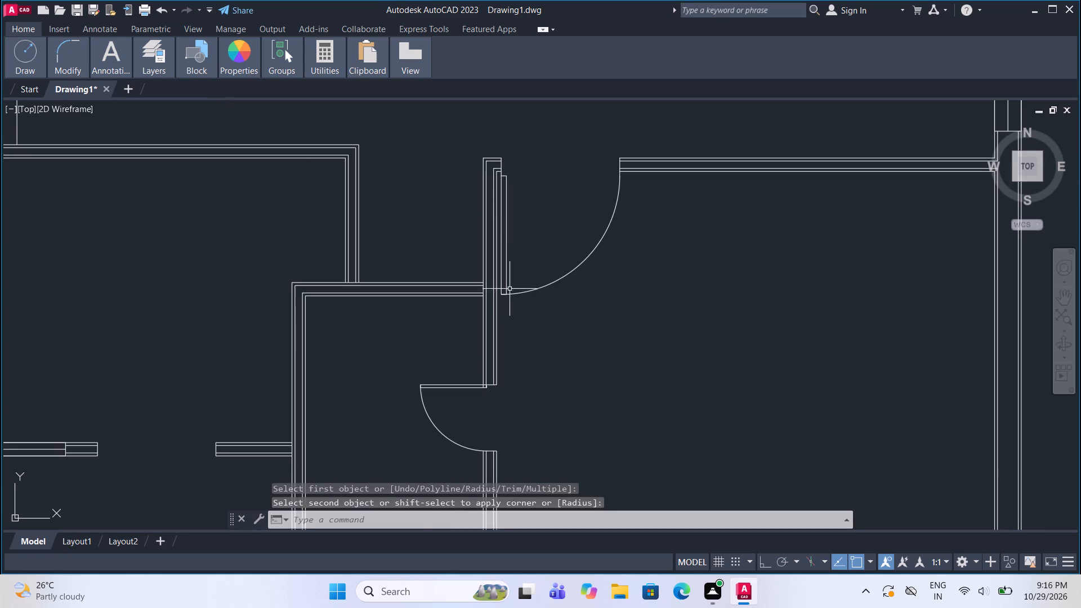
scroll(493, 293, up, 3)
middle_drag(465, 282, 470, 319)
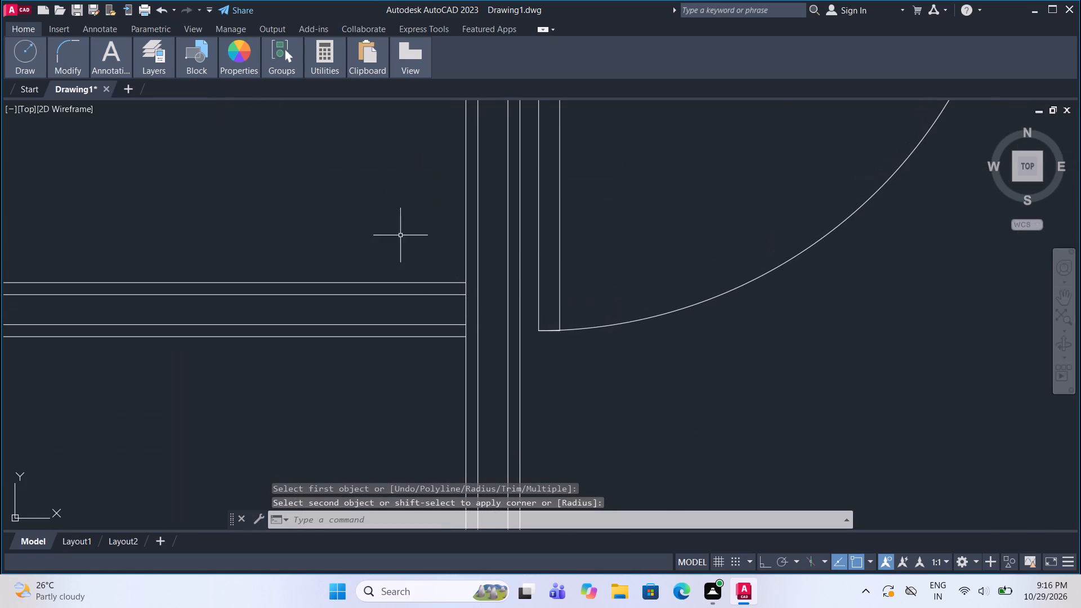
click(59, 57)
click(172, 108)
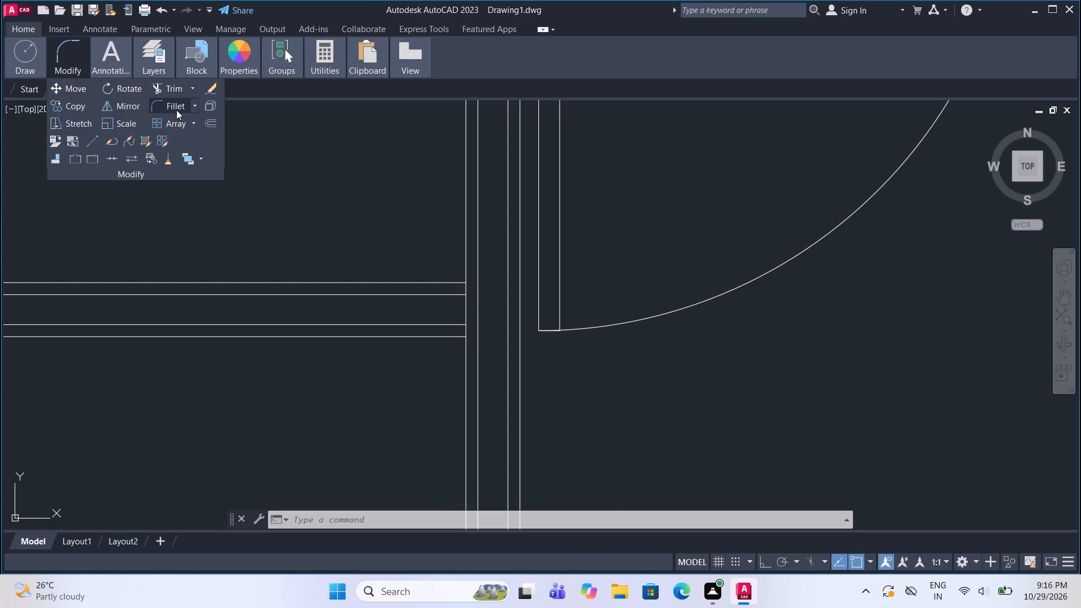
click(453, 293)
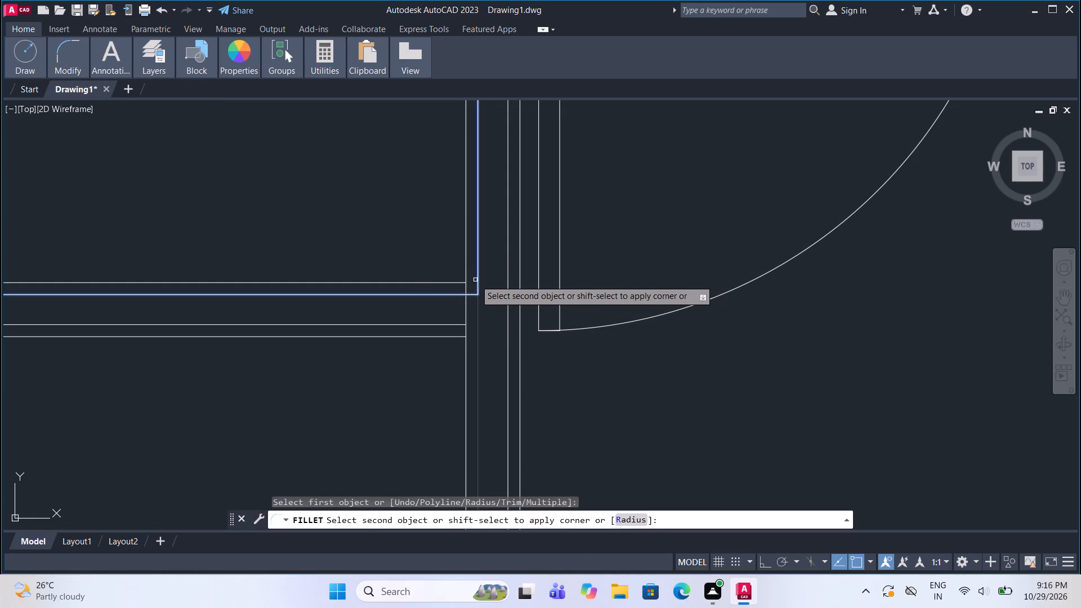
click(477, 276)
Trim the short wall's outer vertical line across the full thickness of the joining horizontal wall to open the junction.
scroll(468, 235, down, 3)
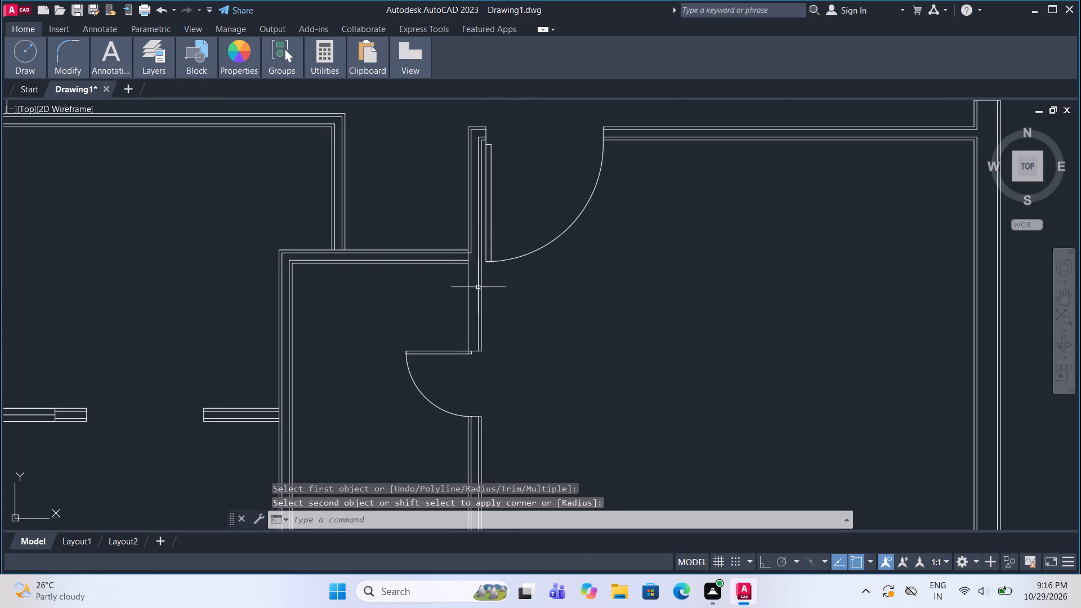
scroll(481, 312, up, 2)
scroll(452, 142, up, 1)
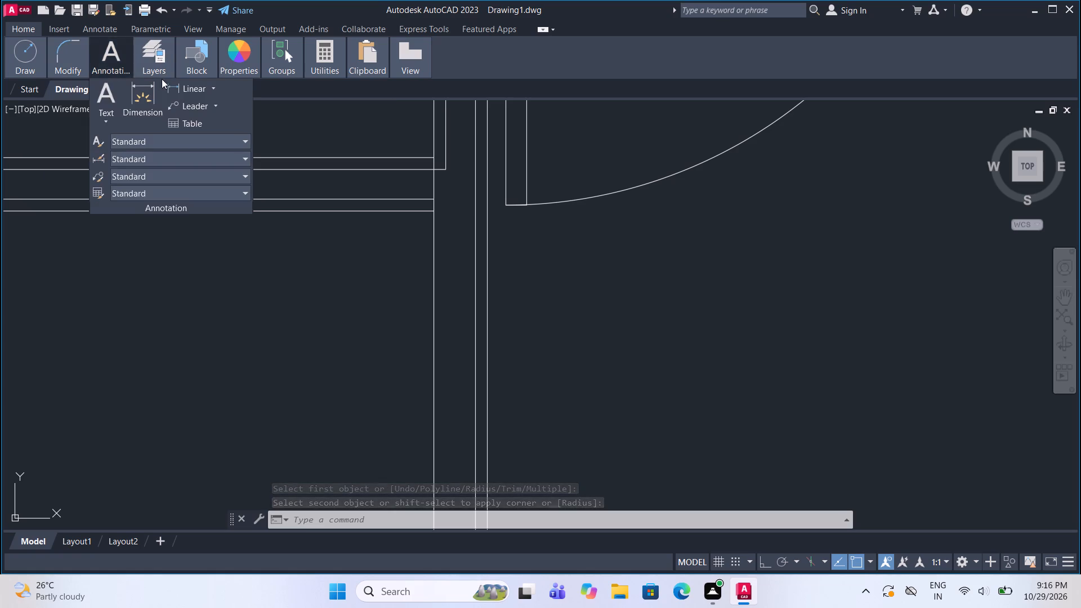
click(66, 50)
click(71, 46)
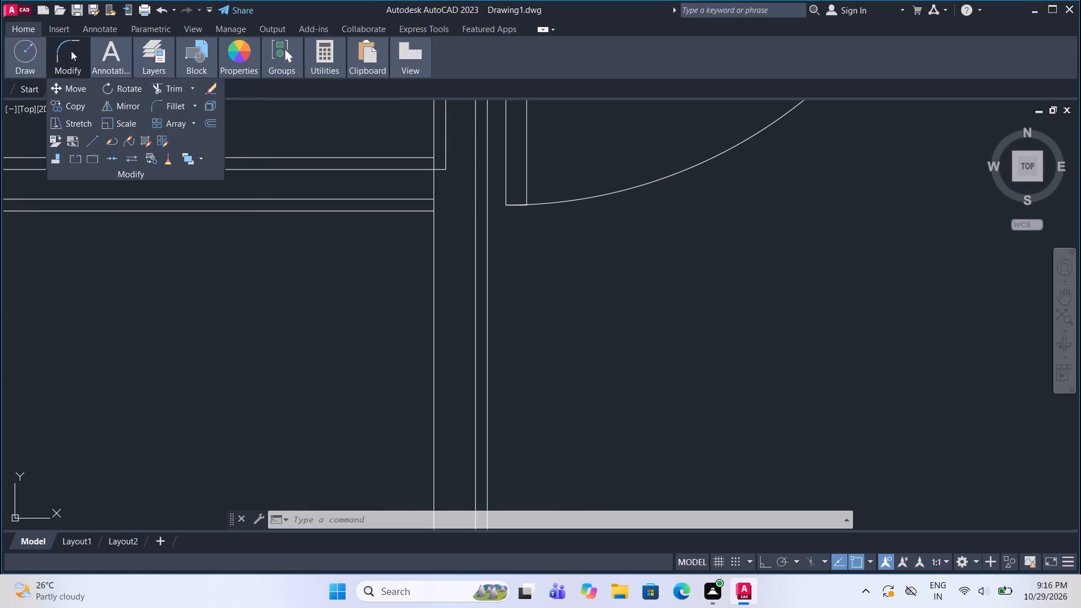
click(171, 93)
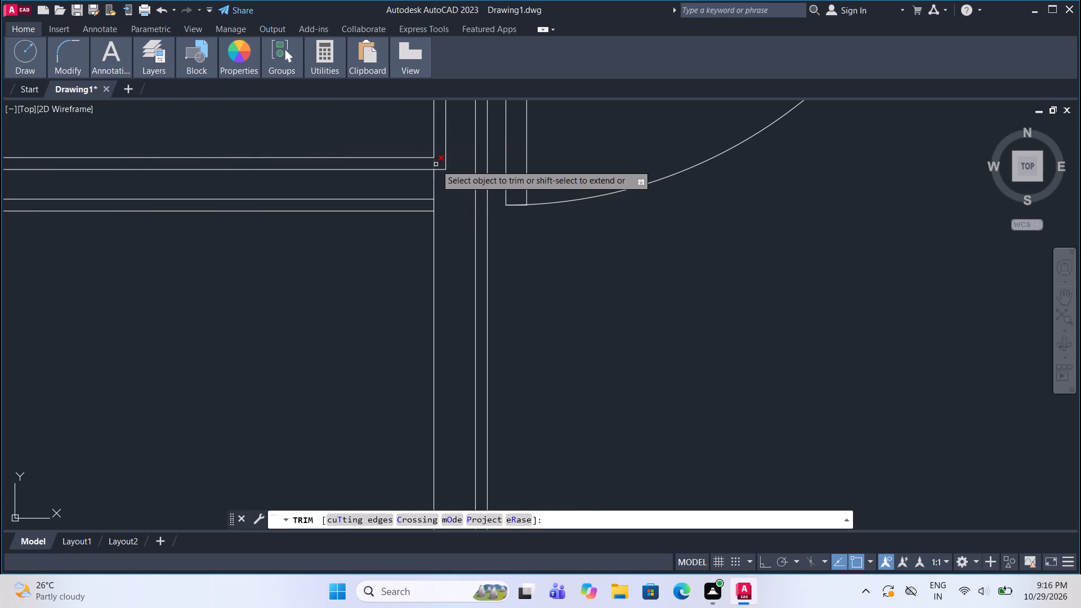
click(436, 164)
click(434, 184)
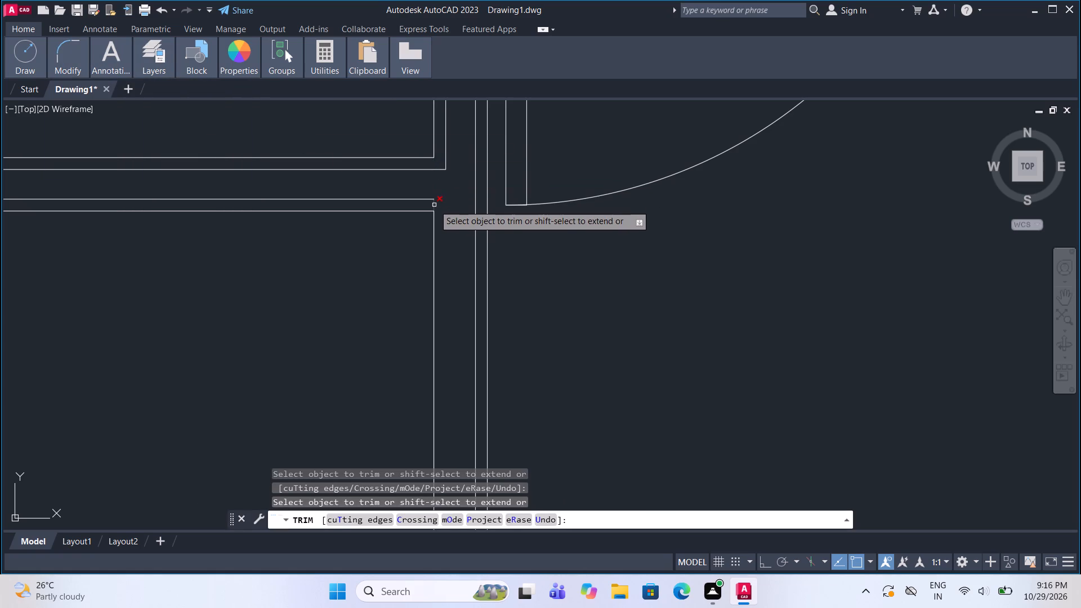
click(434, 205)
scroll(449, 213, down, 1)
scroll(469, 312, down, 1)
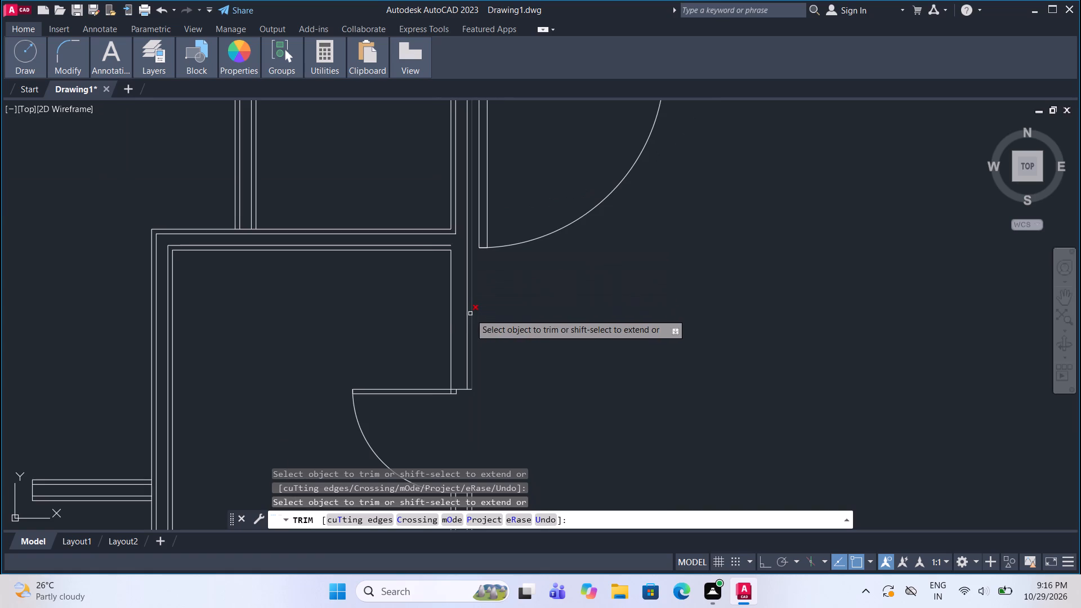
key(Escape)
Draw a line from the vertical wall line's end at the lower door, 1" into the wall, and vertically up to just below the junction.
scroll(464, 394, up, 2)
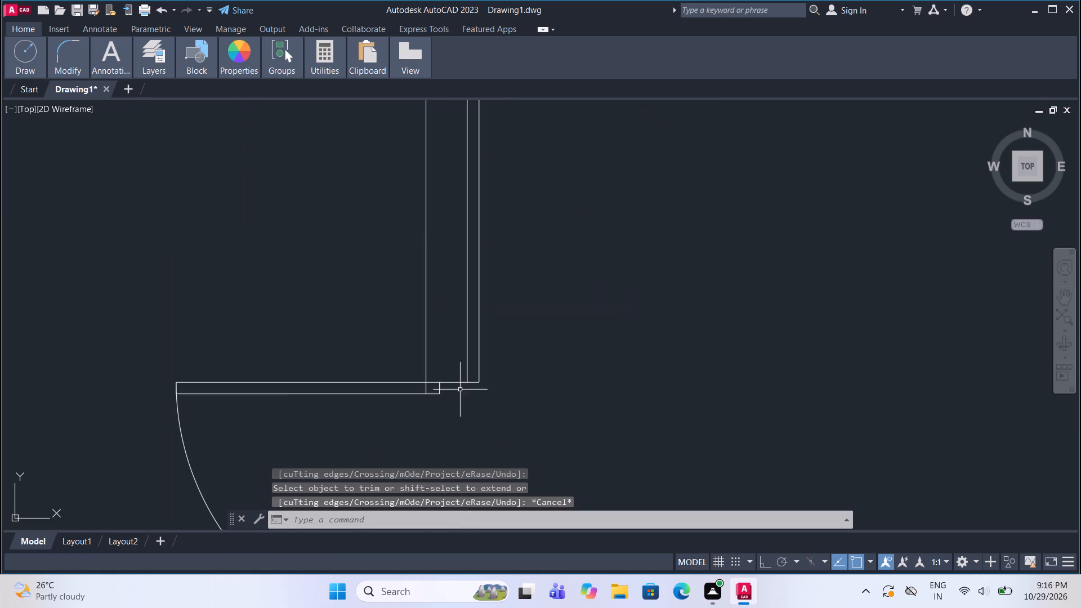
click(23, 52)
click(22, 86)
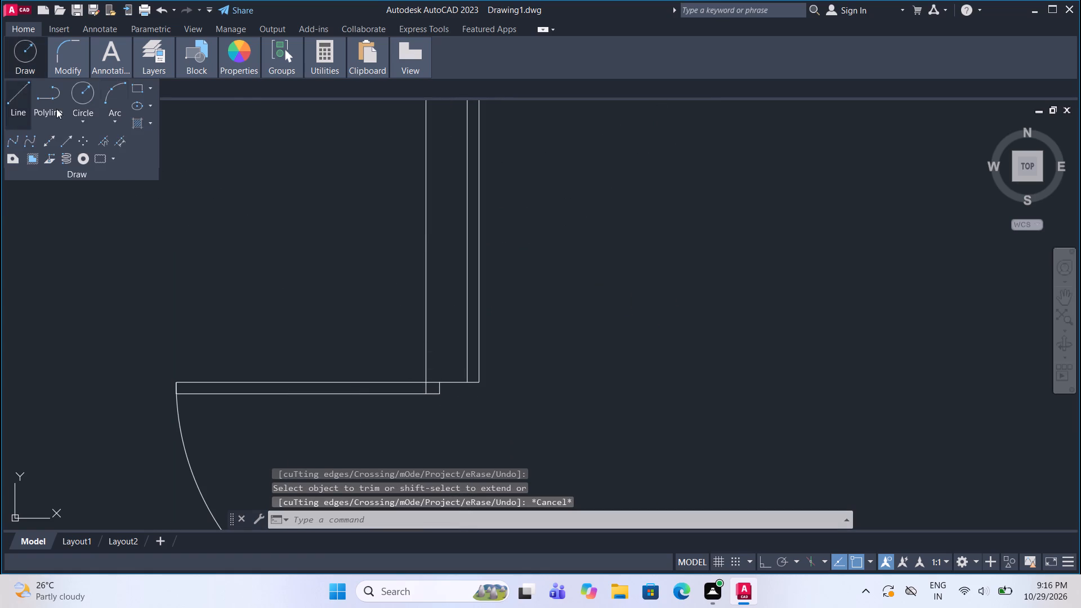
scroll(472, 409, up, 1)
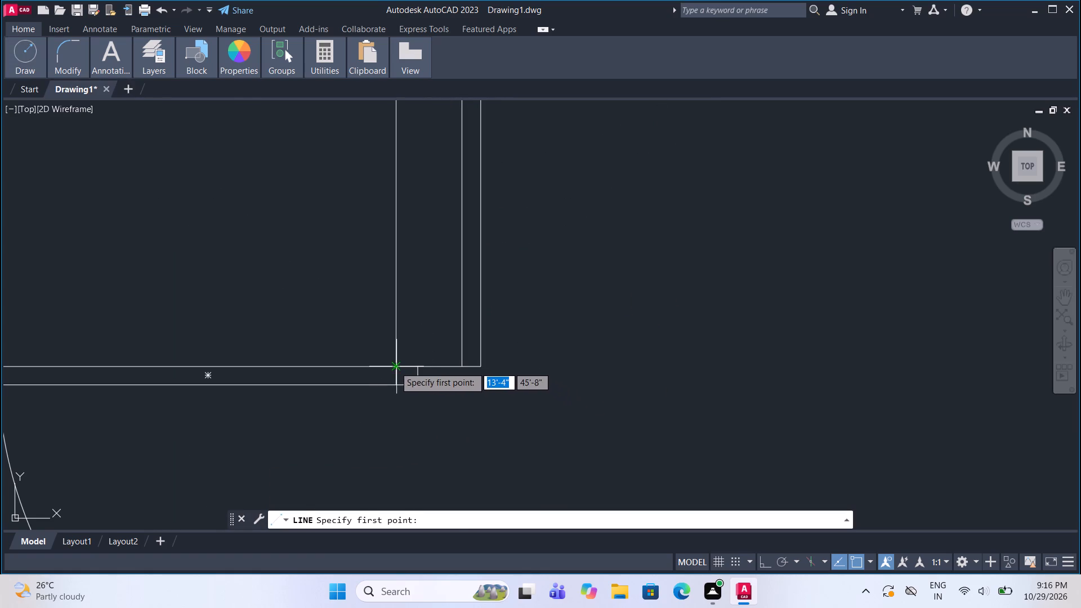
click(395, 366)
text(1")
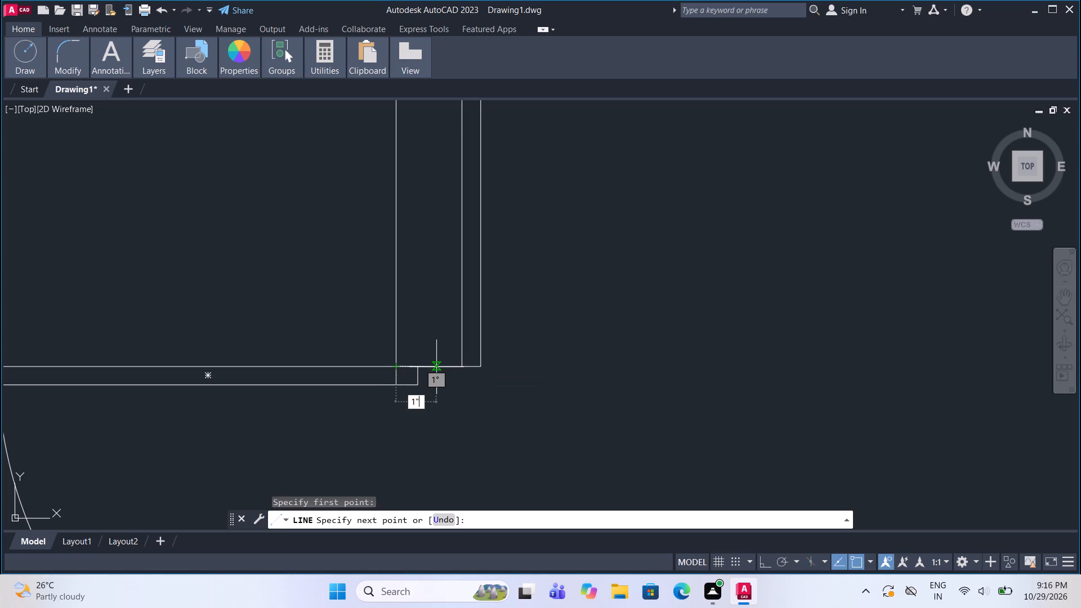
key(Return)
scroll(457, 336, down, 2)
middle_drag(444, 133, 449, 172)
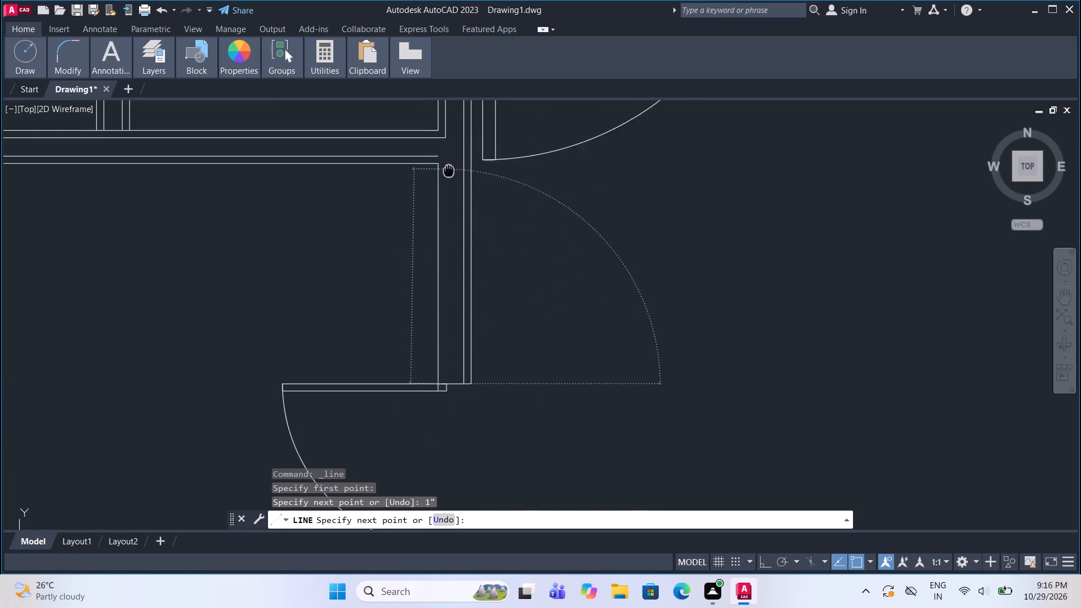
middle_drag(449, 172, 452, 200)
key(F8)
scroll(429, 179, up, 1)
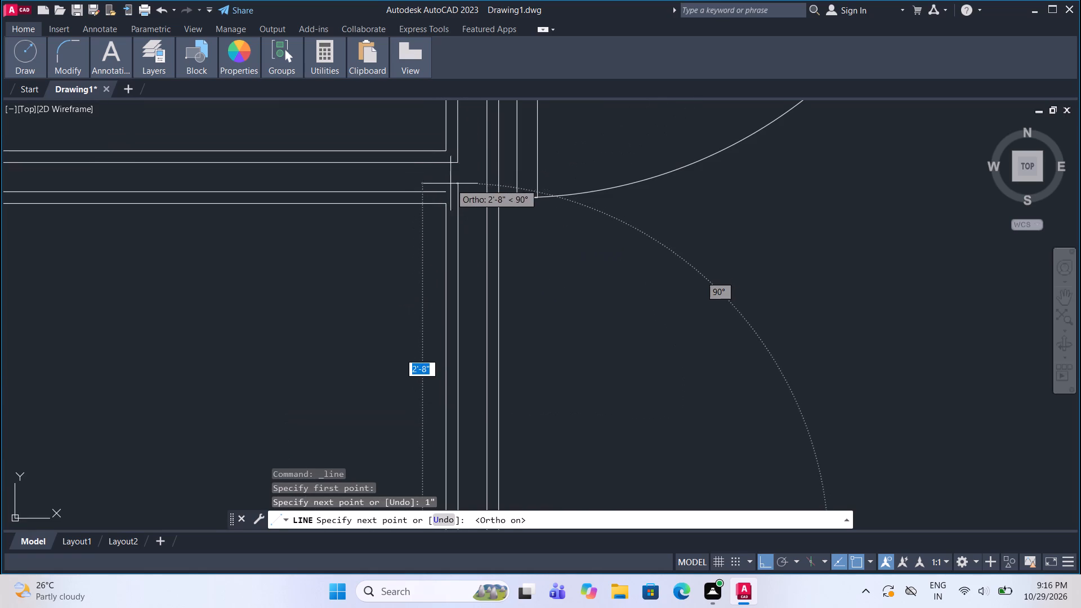
click(459, 226)
Fillet the horizontal wall's lower inner line with the new vertical inner line below the junction.
click(73, 57)
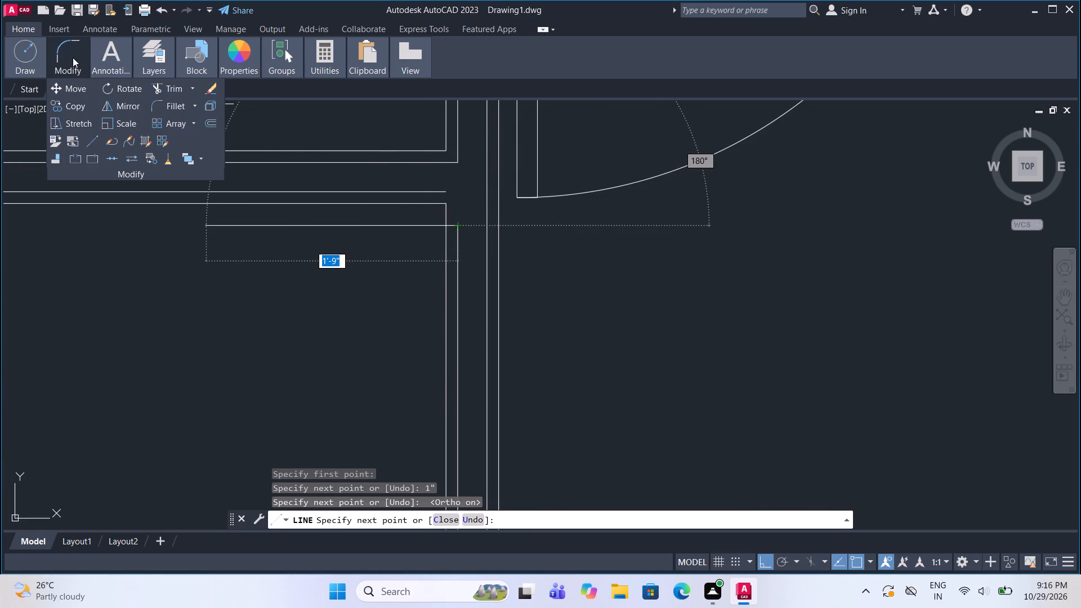
click(173, 103)
click(418, 190)
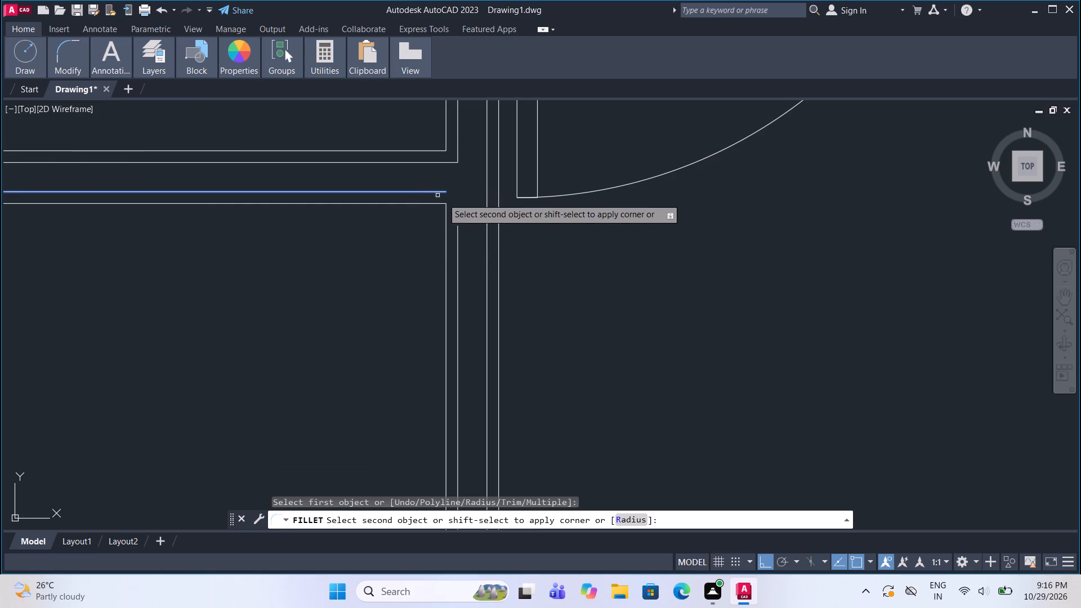
click(455, 238)
click(458, 243)
Trim the vertical wall's outer line across the full thickness of the short stub wall in the lower-left rooms.
scroll(460, 220, down, 2)
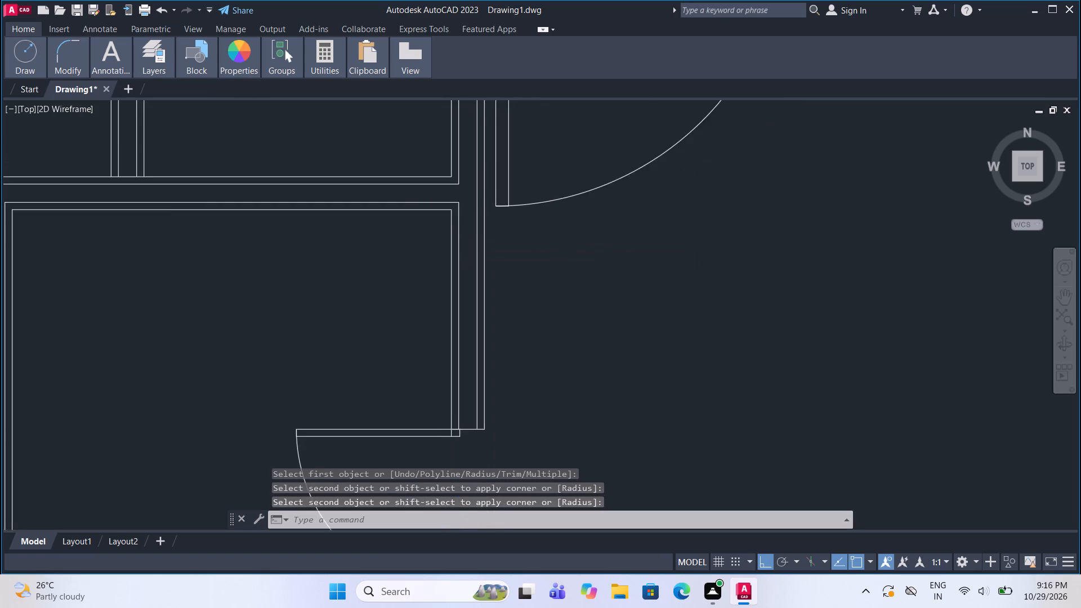
scroll(314, 289, down, 2)
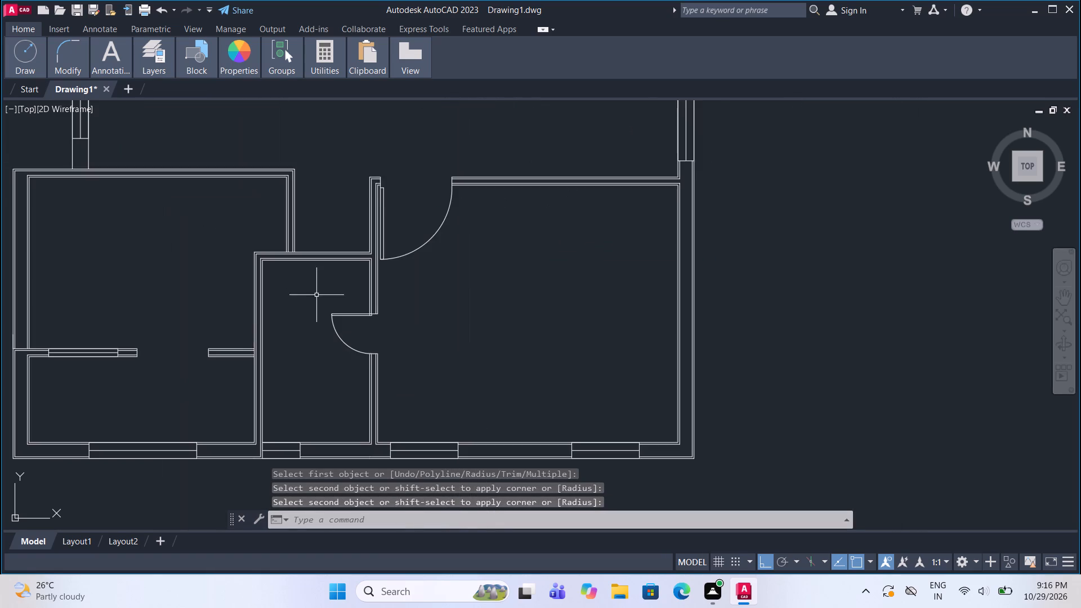
scroll(234, 356, up, 2)
scroll(307, 364, up, 3)
middle_drag(233, 353, 352, 351)
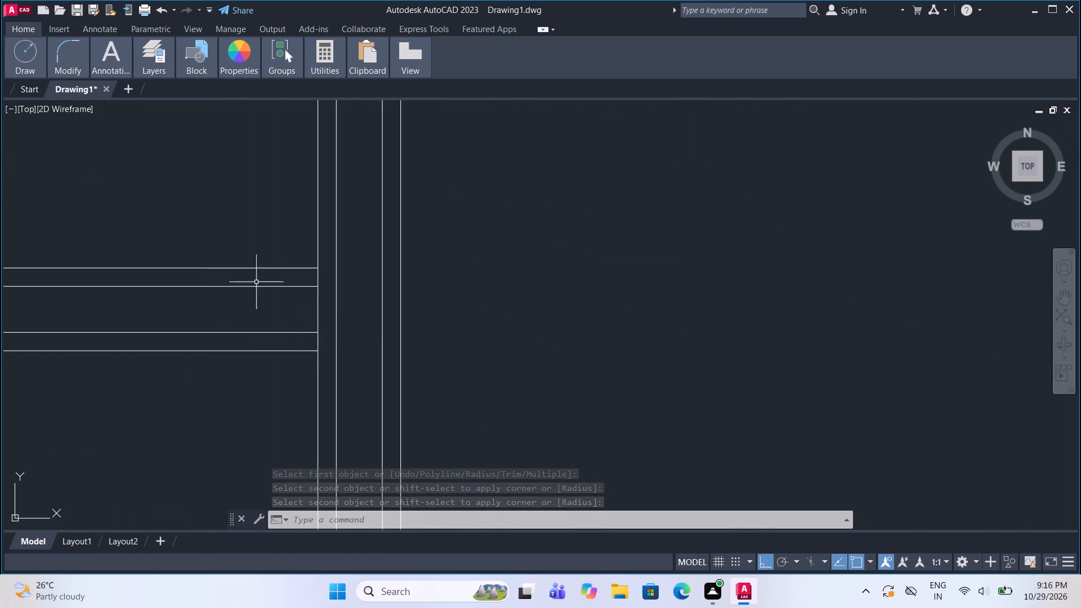
click(74, 61)
click(169, 91)
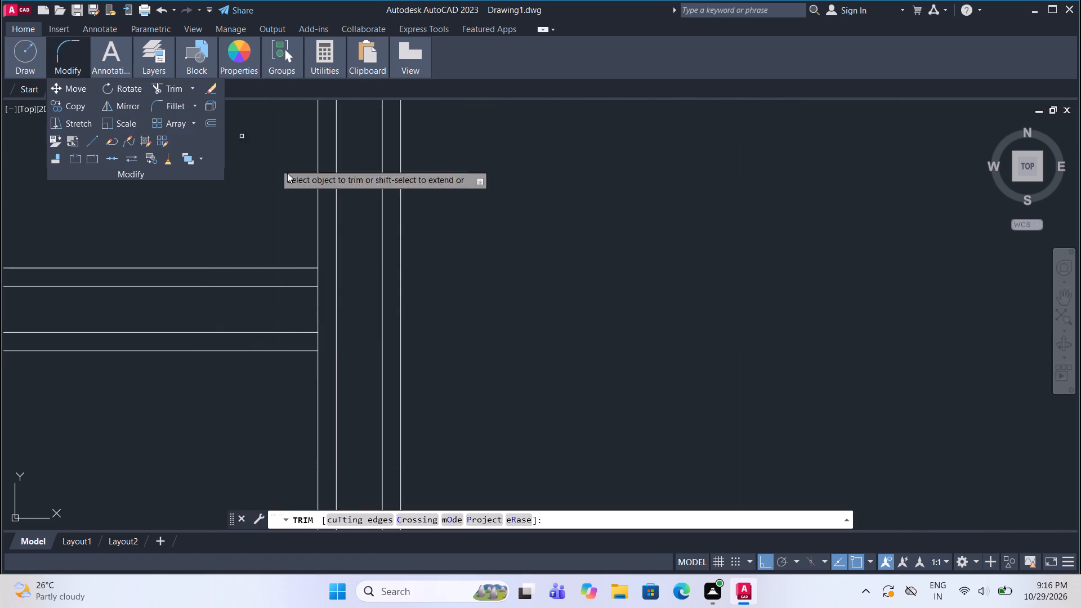
click(315, 305)
click(320, 311)
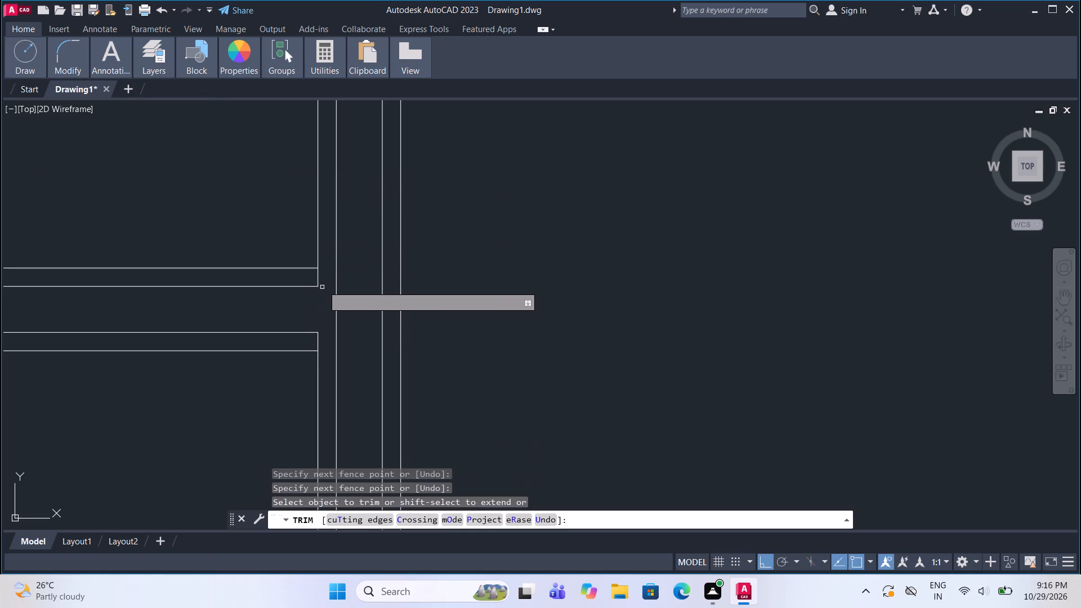
click(319, 278)
click(319, 344)
scroll(385, 253, down, 3)
scroll(378, 297, up, 2)
key(Escape)
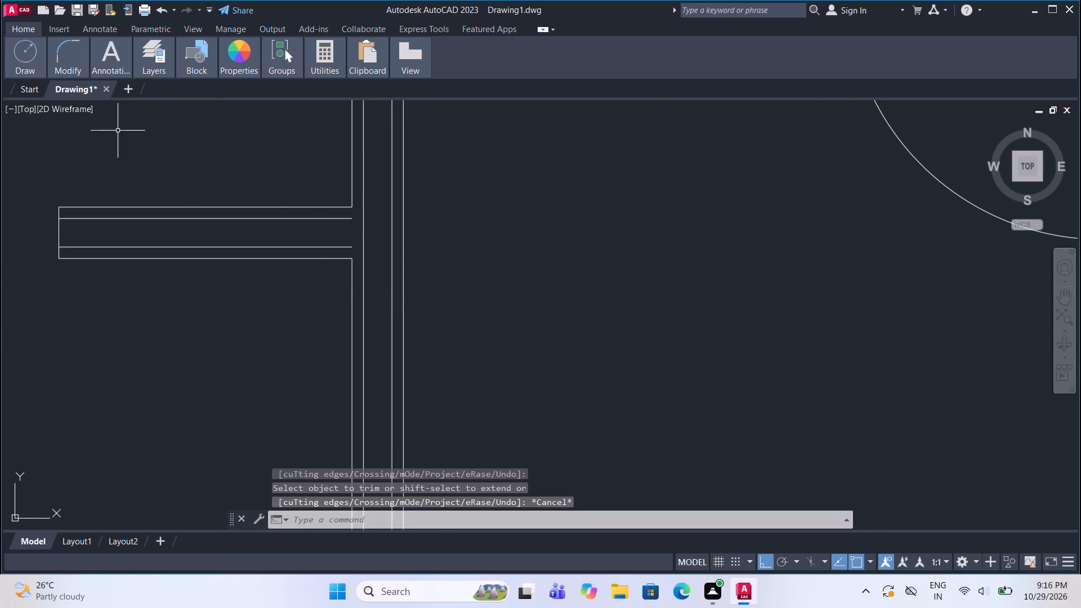
Stretch the stub wall's two inner horizontal lines 1" to meet the vertical wall's inner line.
click(342, 219)
scroll(343, 219, up, 2)
click(363, 217)
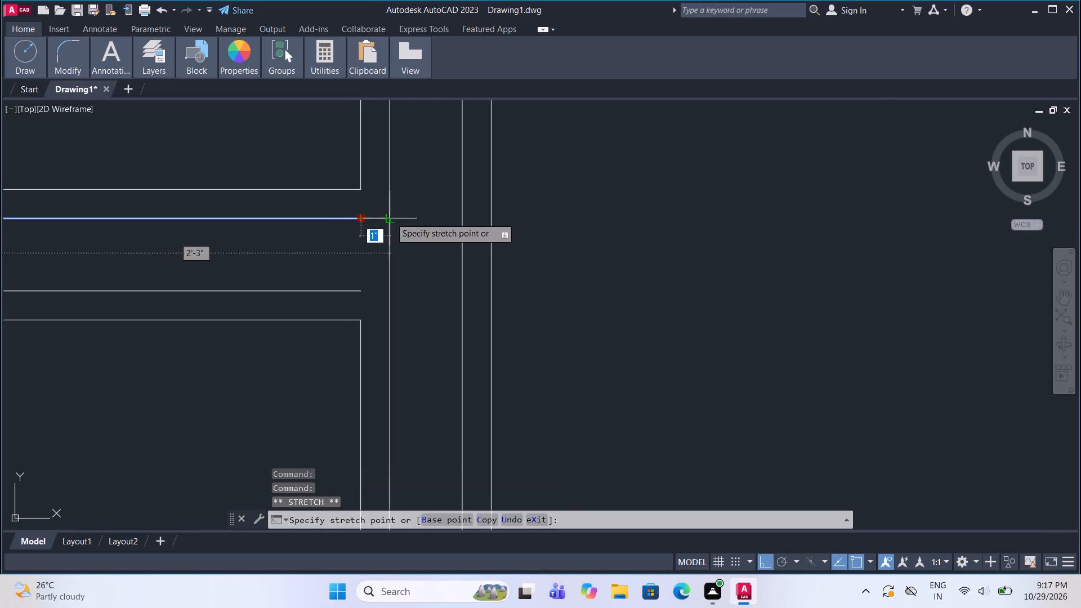
click(391, 218)
click(352, 297)
click(342, 286)
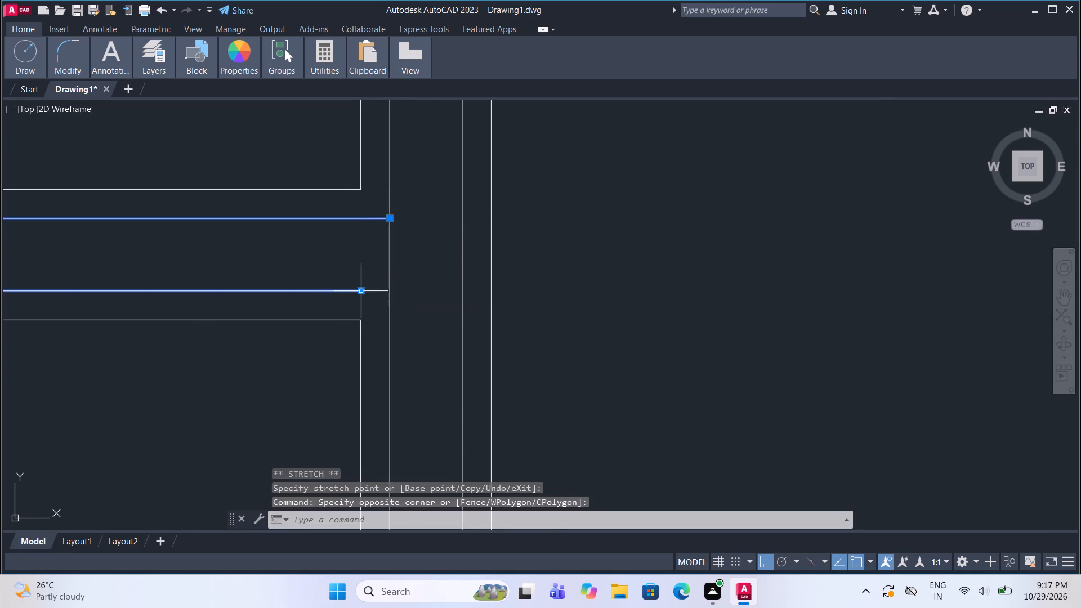
click(362, 288)
click(392, 290)
scroll(340, 265, down, 2)
key(Escape)
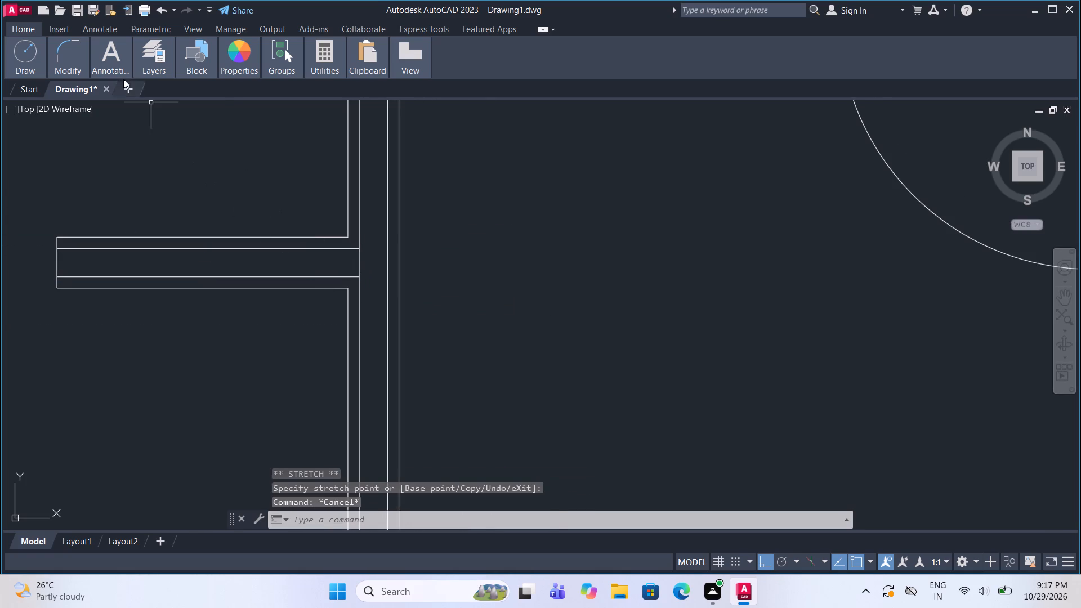
Trim the vertical wall's inner line between the stub wall's two inner lines.
click(60, 54)
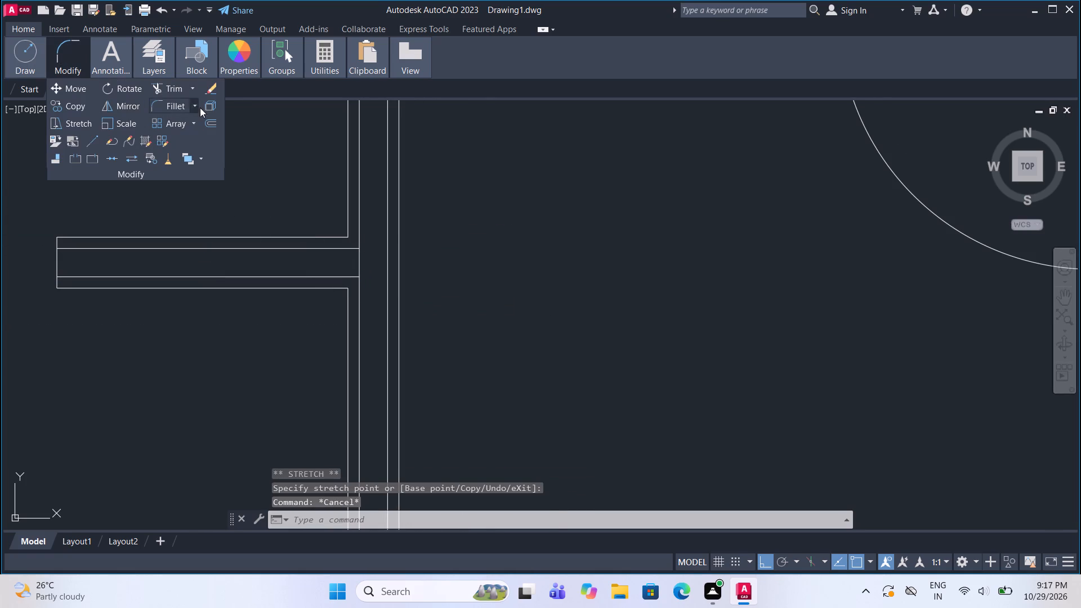
click(170, 86)
click(360, 263)
key(Escape)
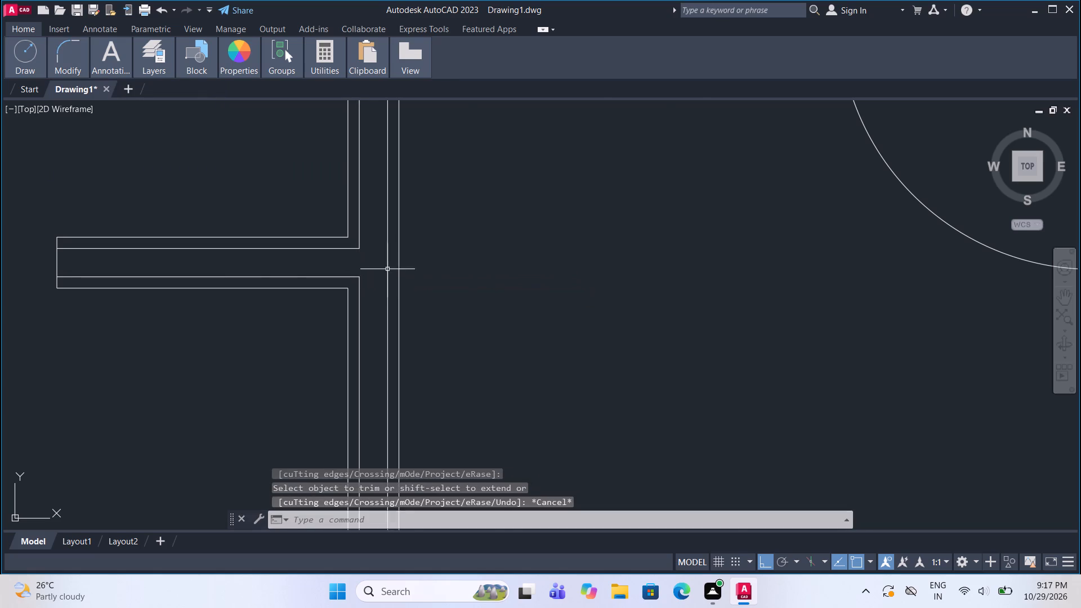
Examine the floor plan's remaining walls, up to where the left window wall meets the long horizontal wall.
scroll(417, 278, down, 3)
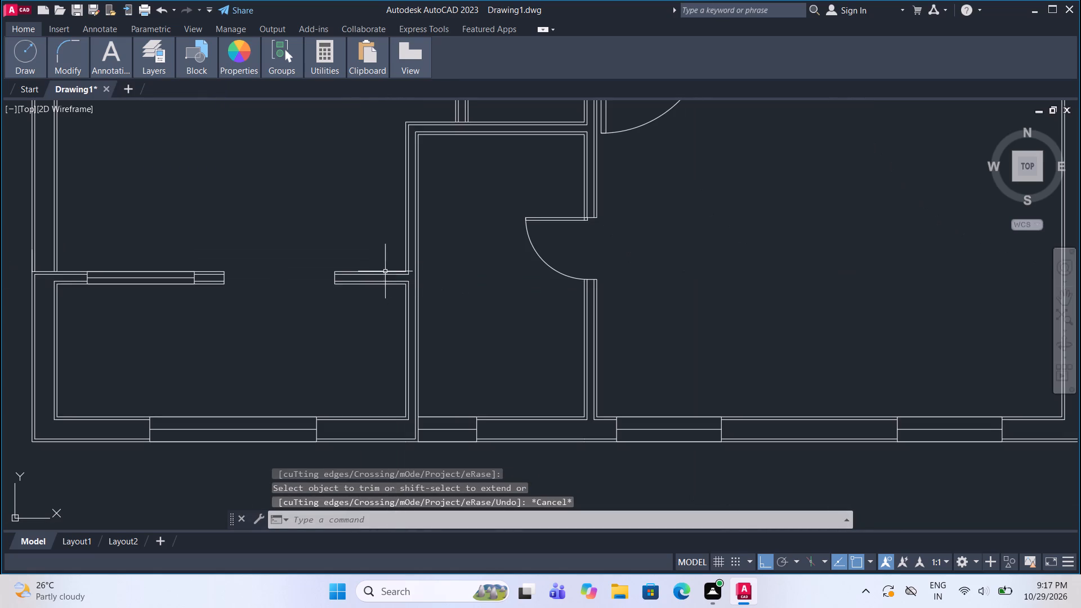
middle_drag(452, 294, 470, 314)
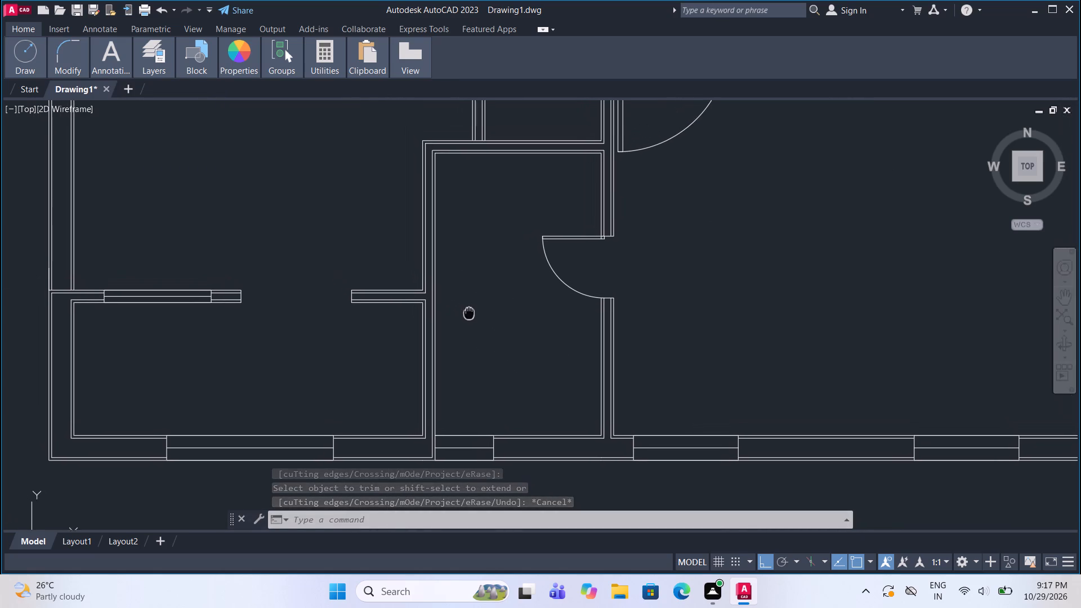
middle_drag(470, 314, 659, 329)
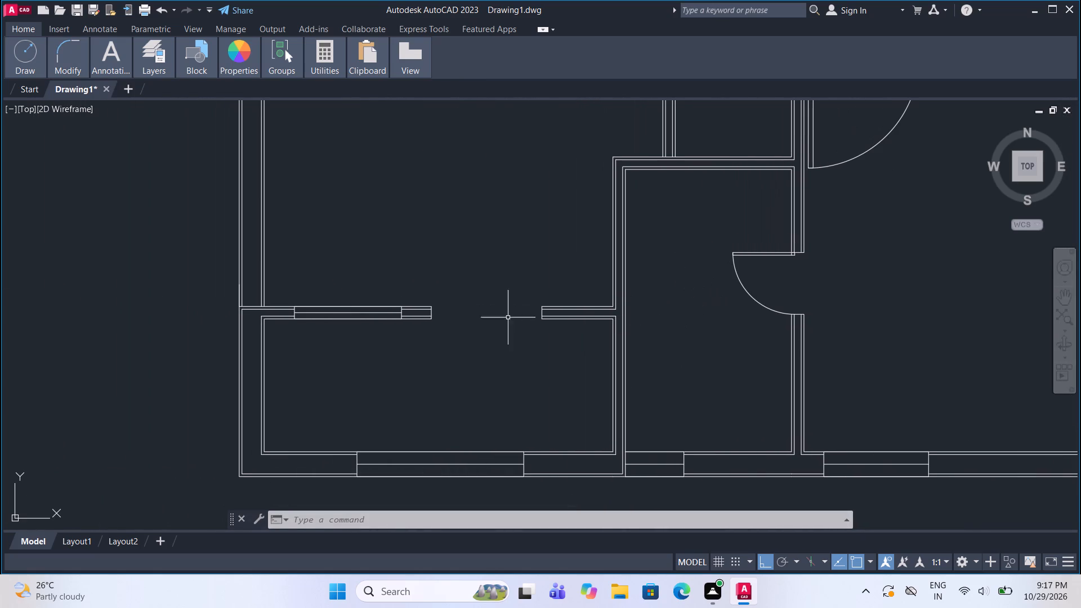
scroll(260, 318, down, 2)
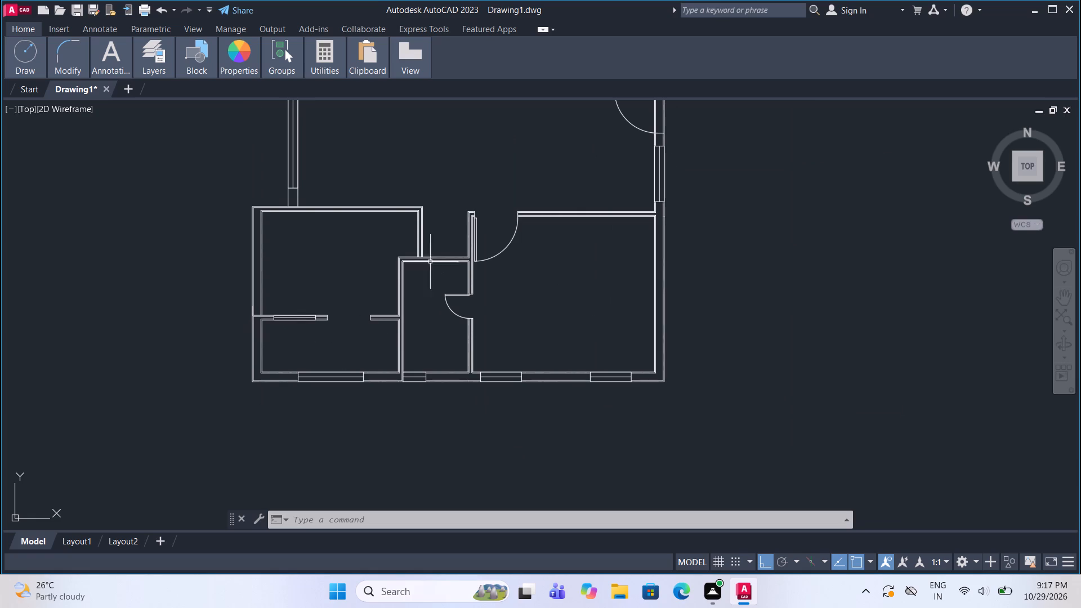
scroll(631, 223, up, 2)
scroll(452, 366, down, 3)
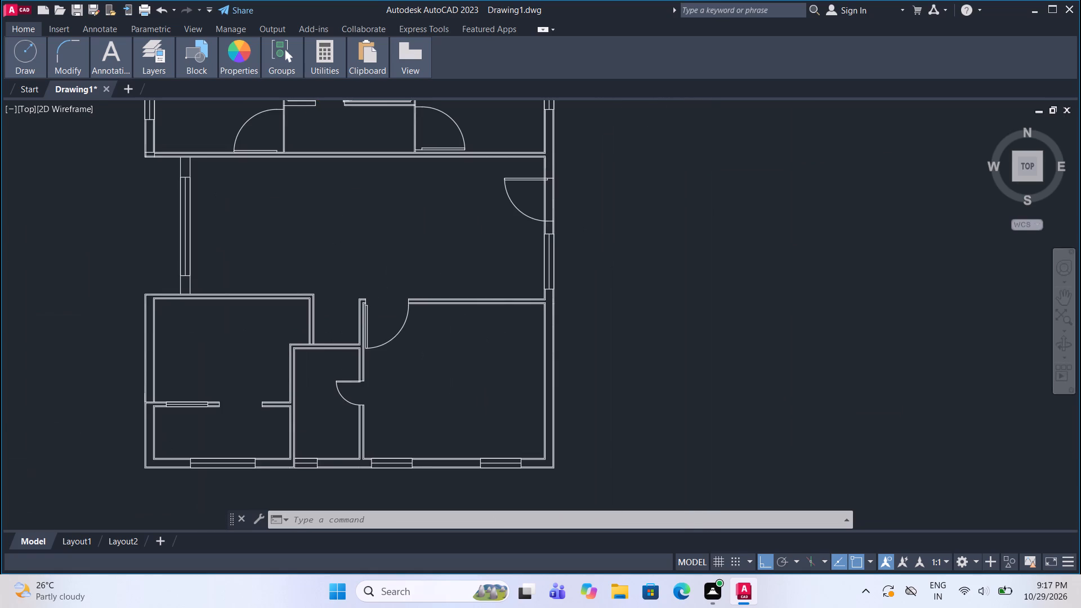
scroll(295, 257, up, 3)
middle_drag(222, 185, 274, 240)
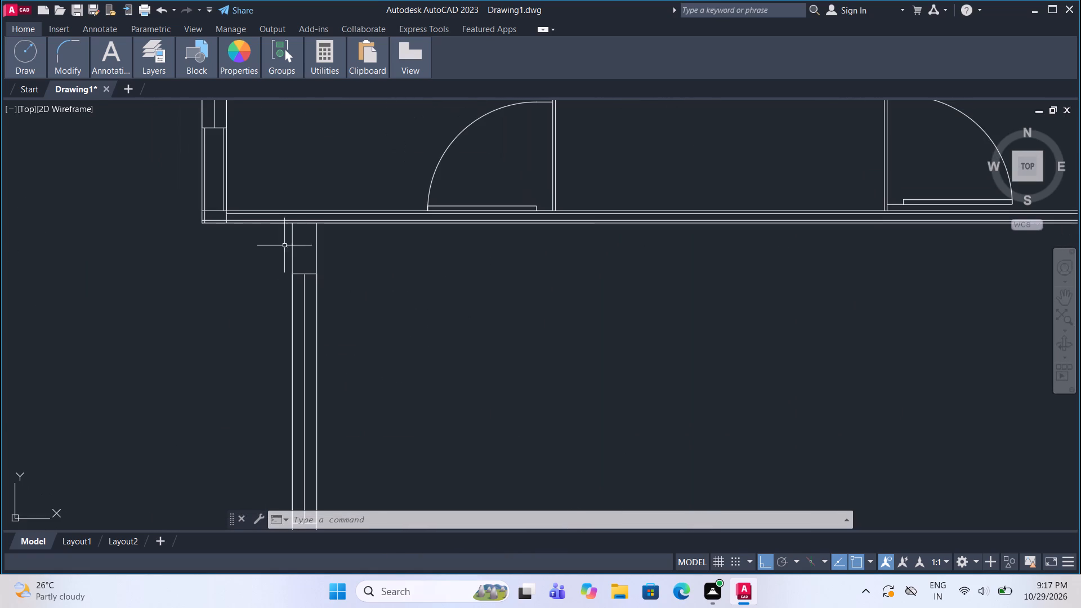
Offset both face lines of the left window wall below the long horizontal wall 1" toward the wall's inside.
click(291, 247)
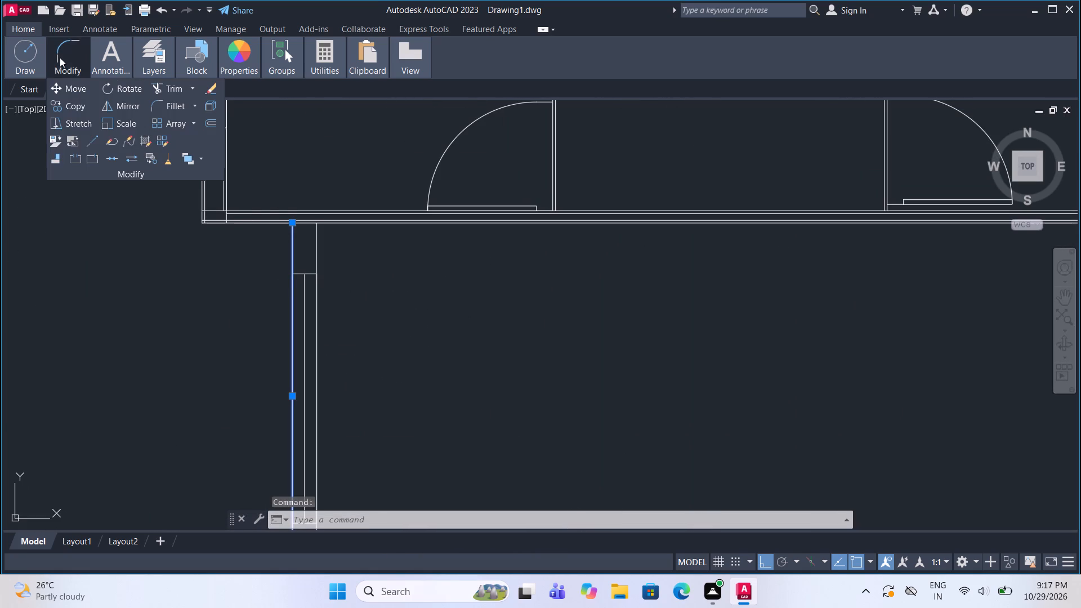
click(213, 122)
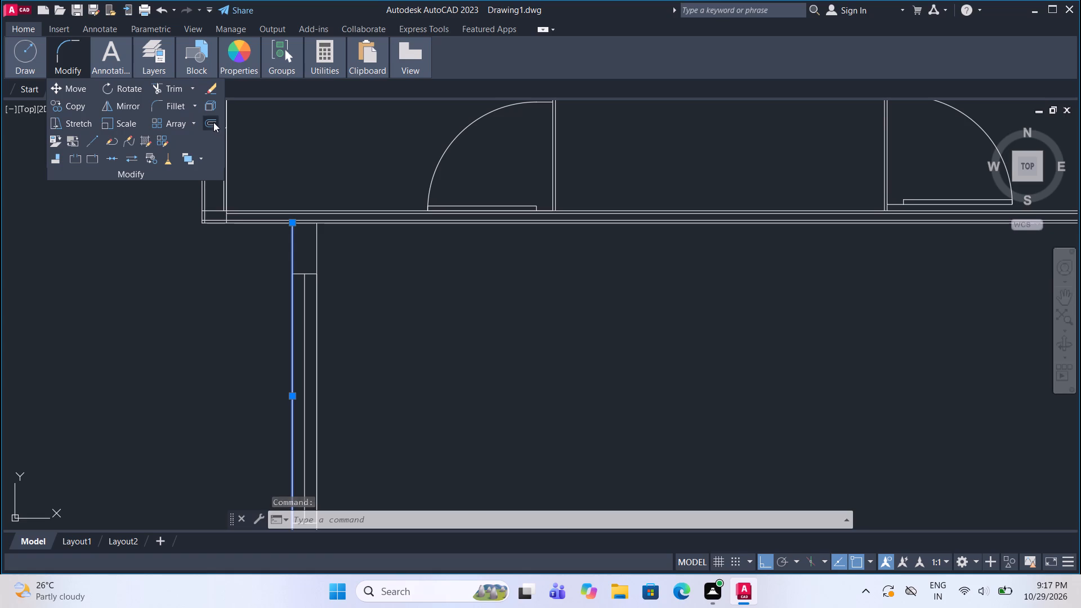
click(294, 256)
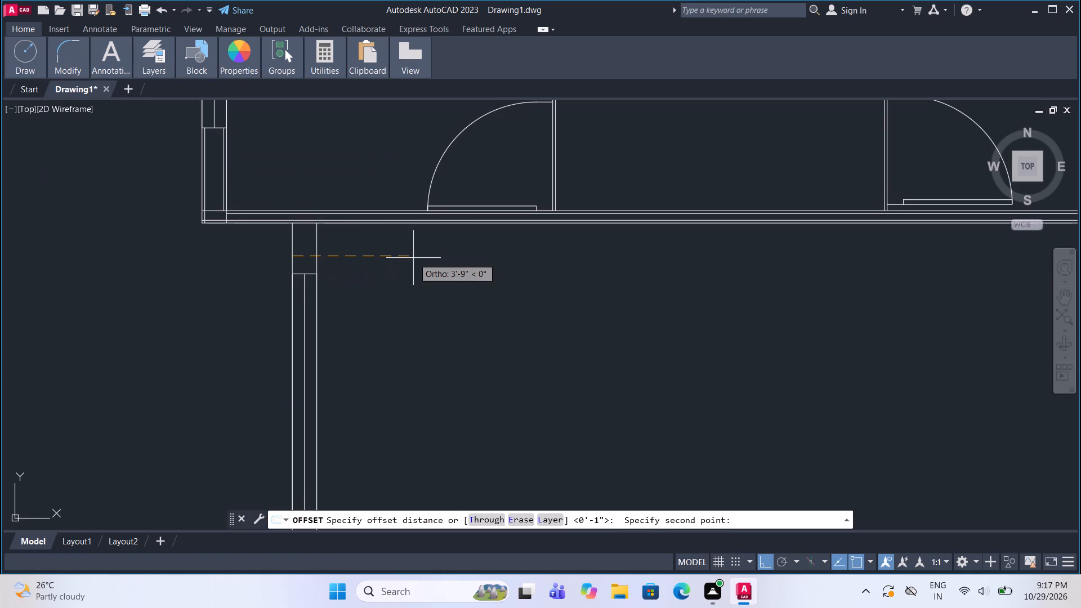
text(1")
key(Return)
click(452, 260)
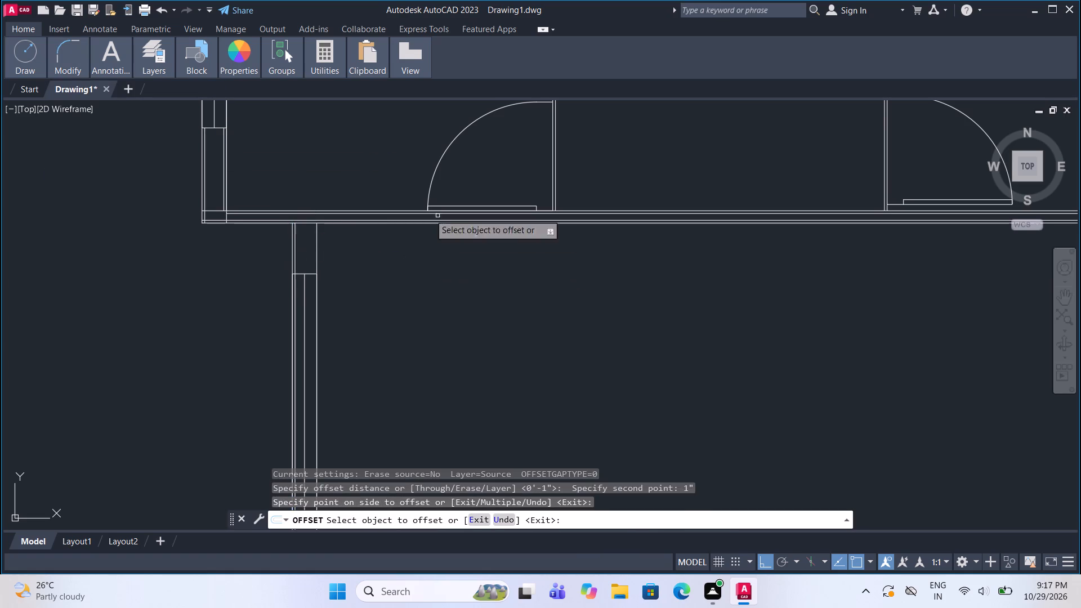
click(319, 244)
click(242, 253)
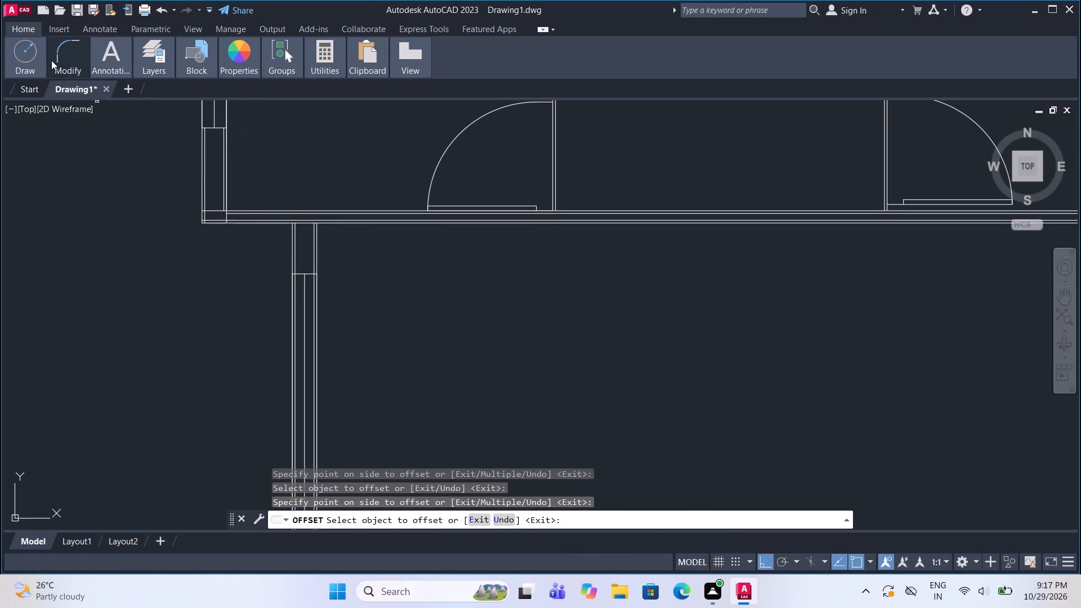
Trim the two new inner lines of the left window wall where they run through the window.
click(54, 56)
click(61, 51)
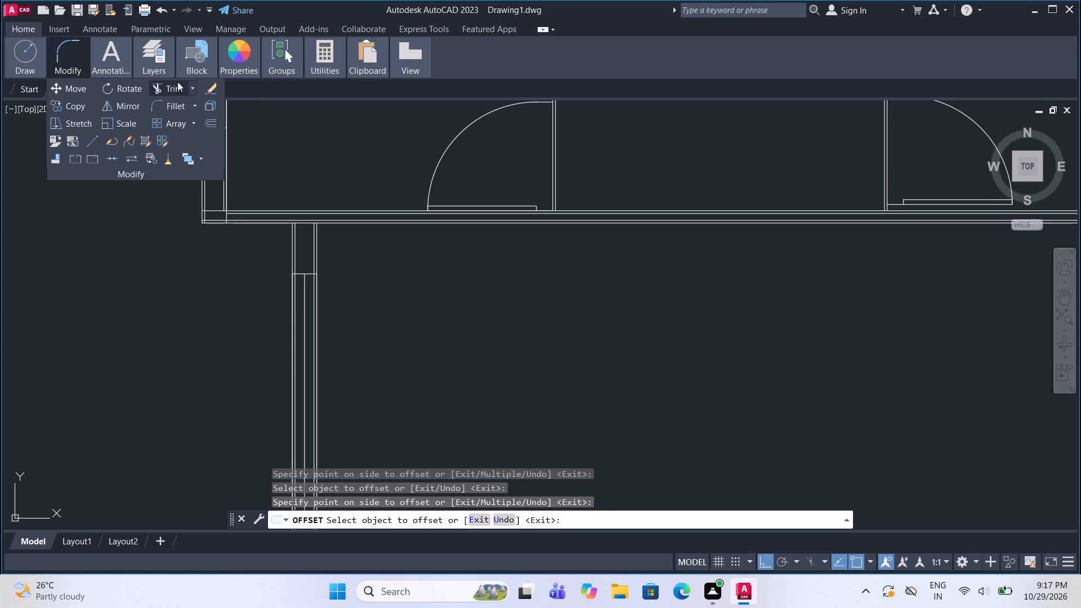
click(177, 82)
click(176, 87)
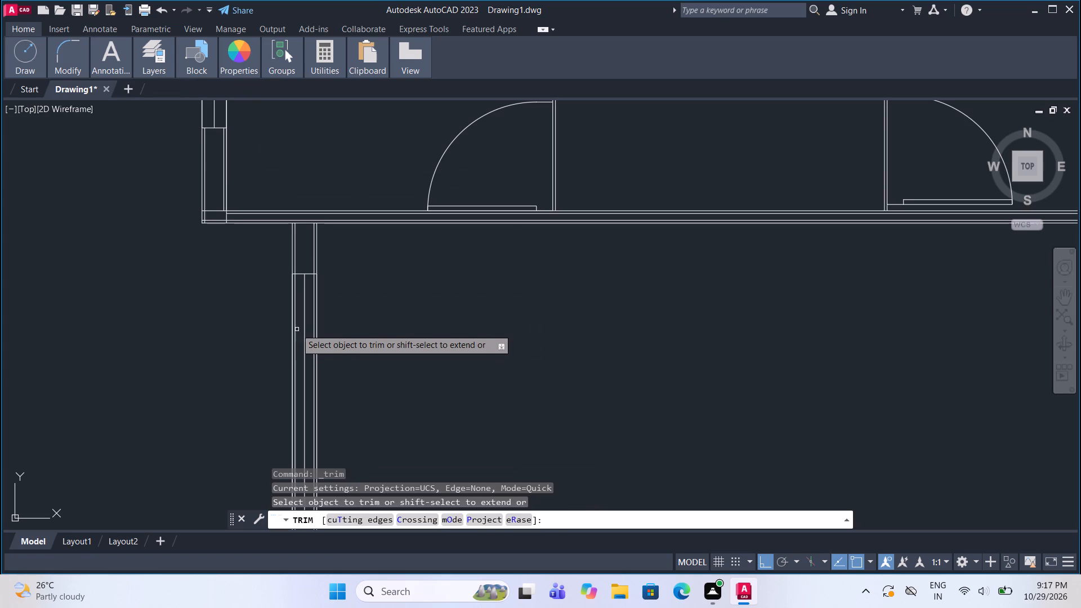
double_click(296, 328)
click(312, 333)
scroll(355, 297, down, 1)
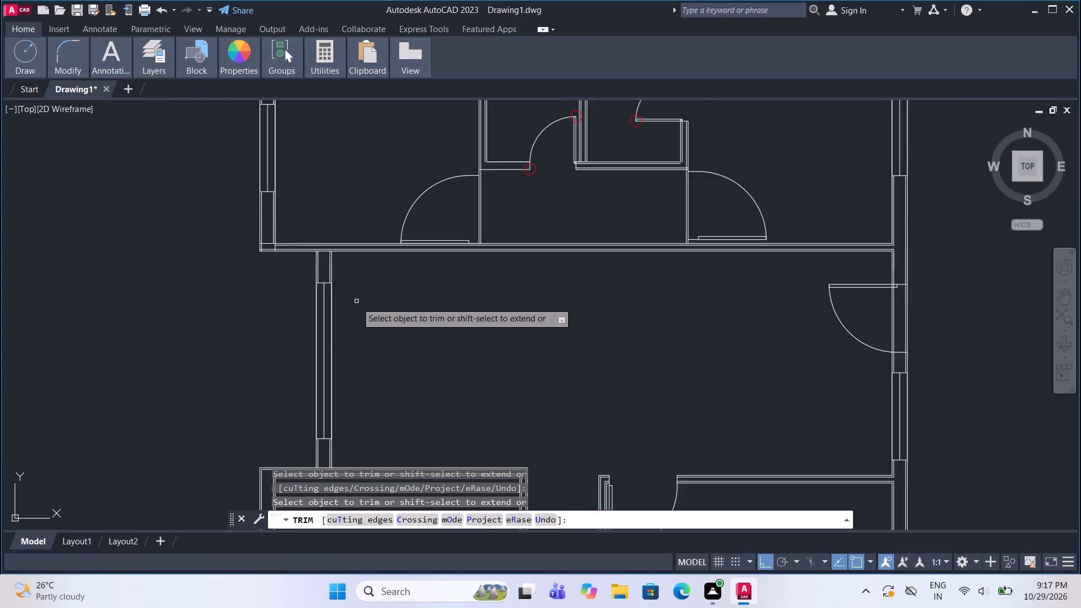
scroll(356, 302, down, 1)
scroll(356, 402, up, 2)
key(Escape)
Trim the overlapping line ends at the outer side of the upper-left room's bottom-left wall corner.
scroll(356, 397, down, 2)
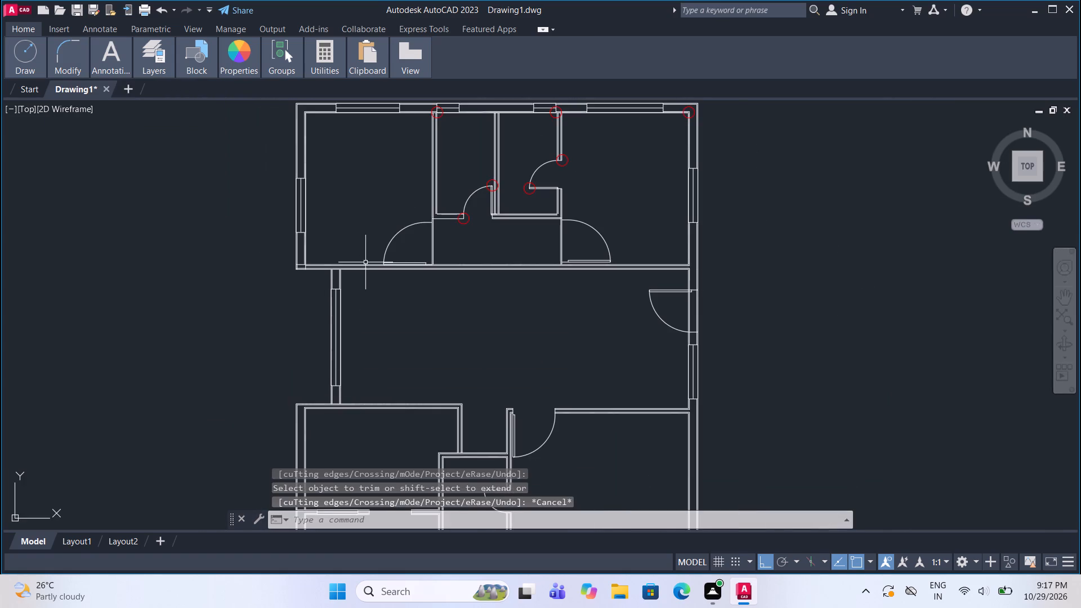
middle_click(367, 238)
scroll(367, 238, up, 2)
scroll(199, 303, up, 2)
middle_drag(199, 304, 220, 317)
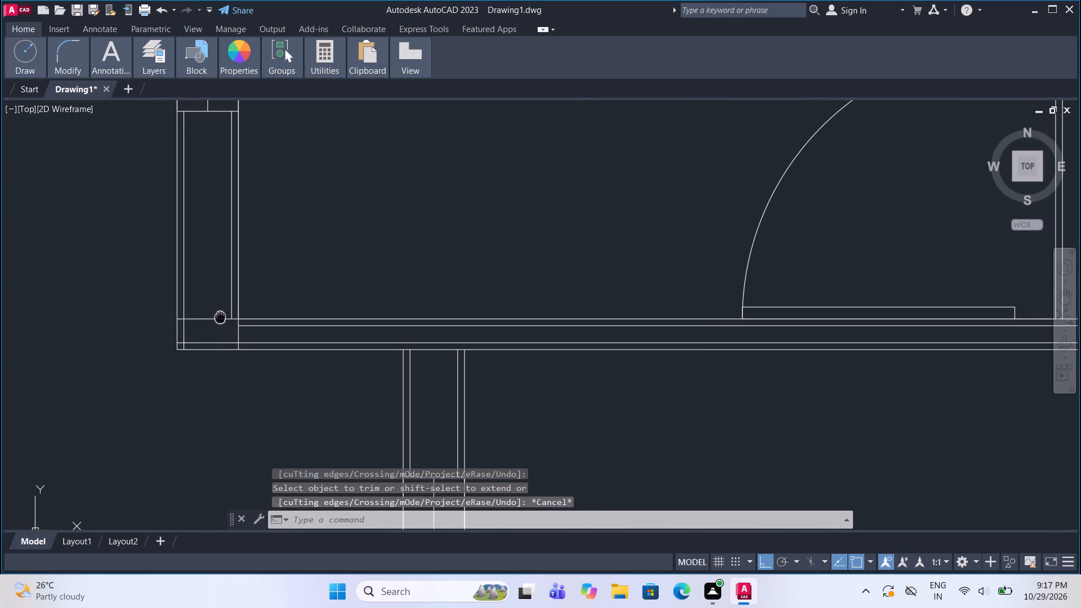
scroll(220, 318, down, 1)
scroll(216, 315, up, 2)
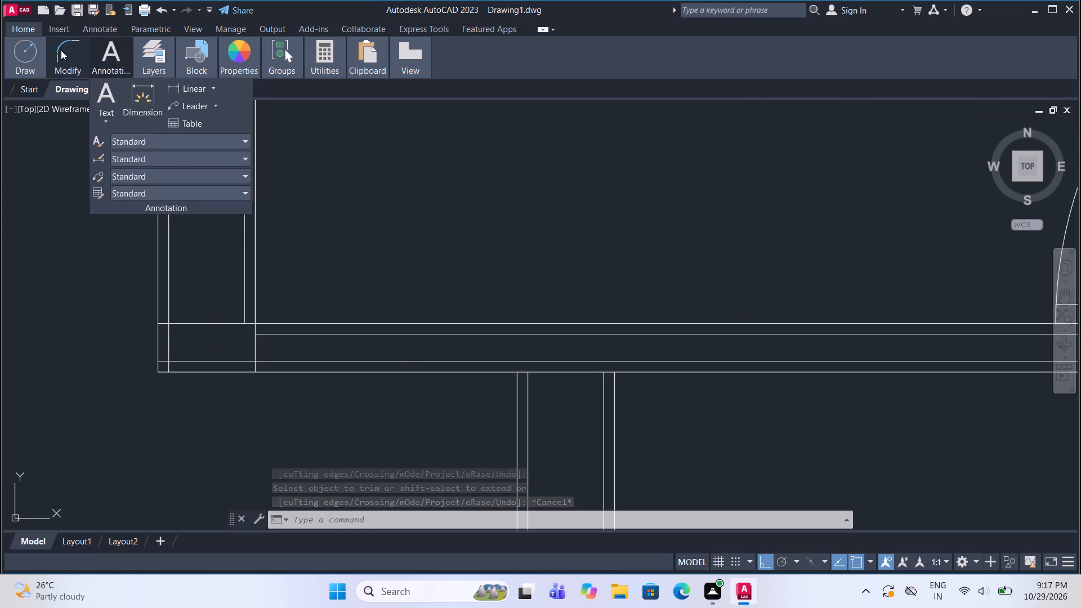
click(61, 50)
click(177, 84)
drag(200, 316, 201, 319)
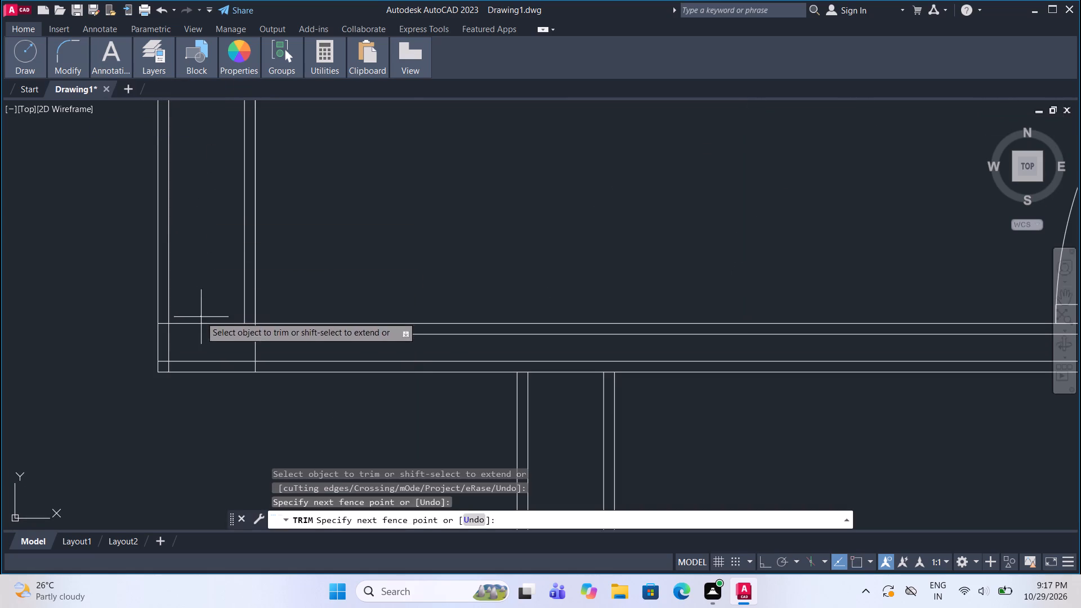
drag(201, 319, 201, 342)
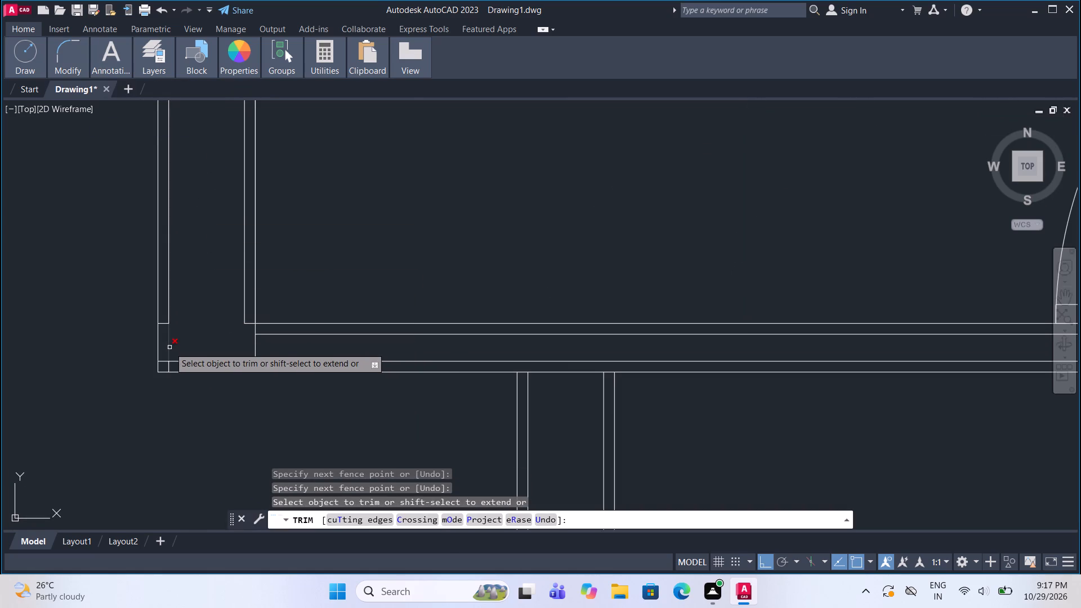
click(163, 325)
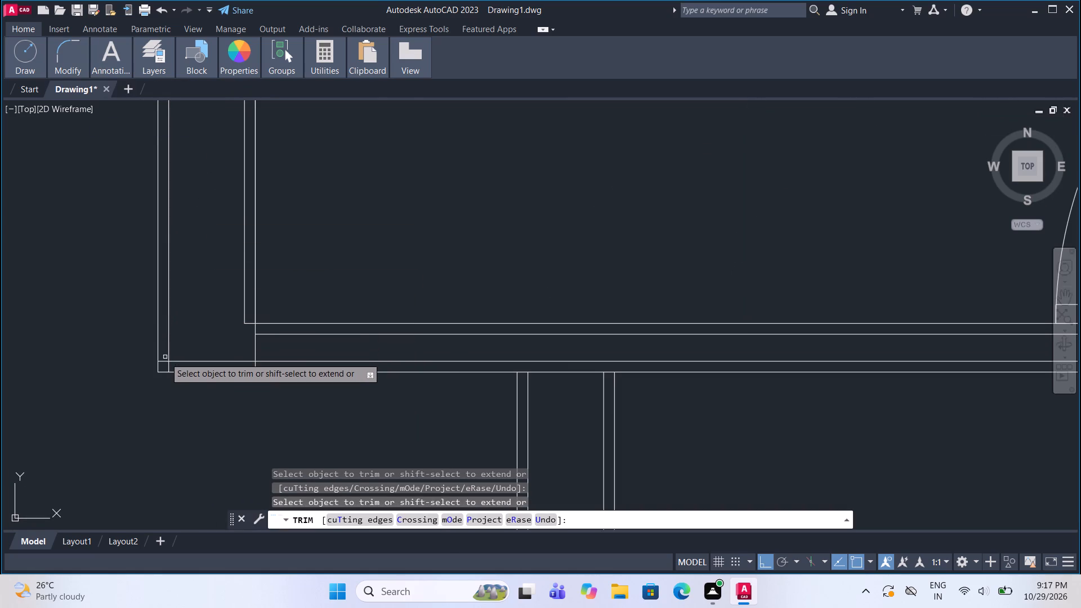
click(164, 360)
click(170, 368)
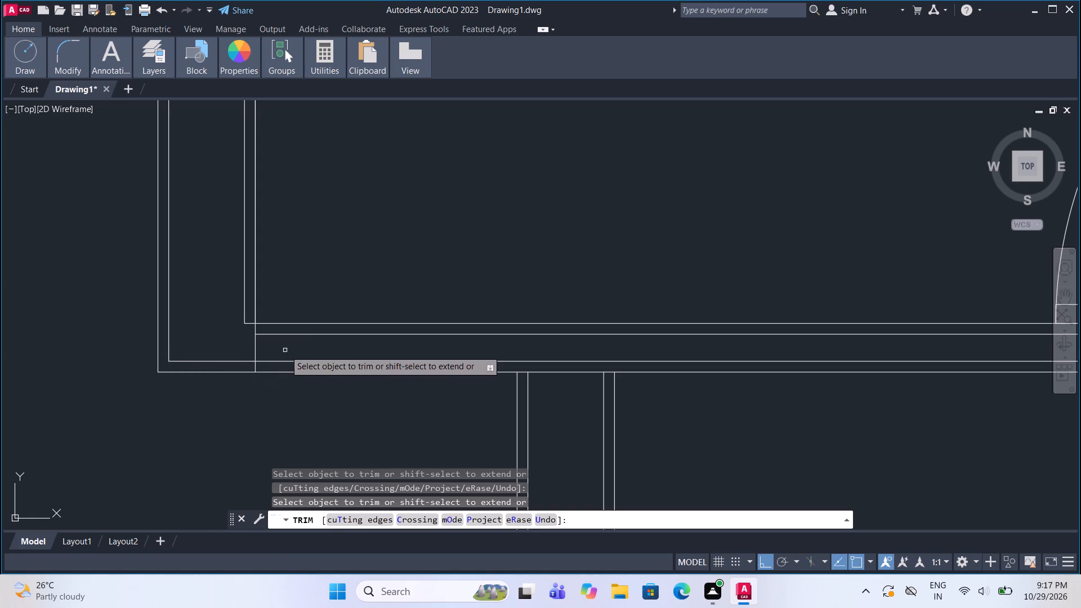
Trim the room-side vertical line running through the horizontal wall and the short horizontal stub at the same corner.
scroll(275, 358, down, 3)
scroll(269, 349, up, 4)
middle_drag(278, 363, 260, 338)
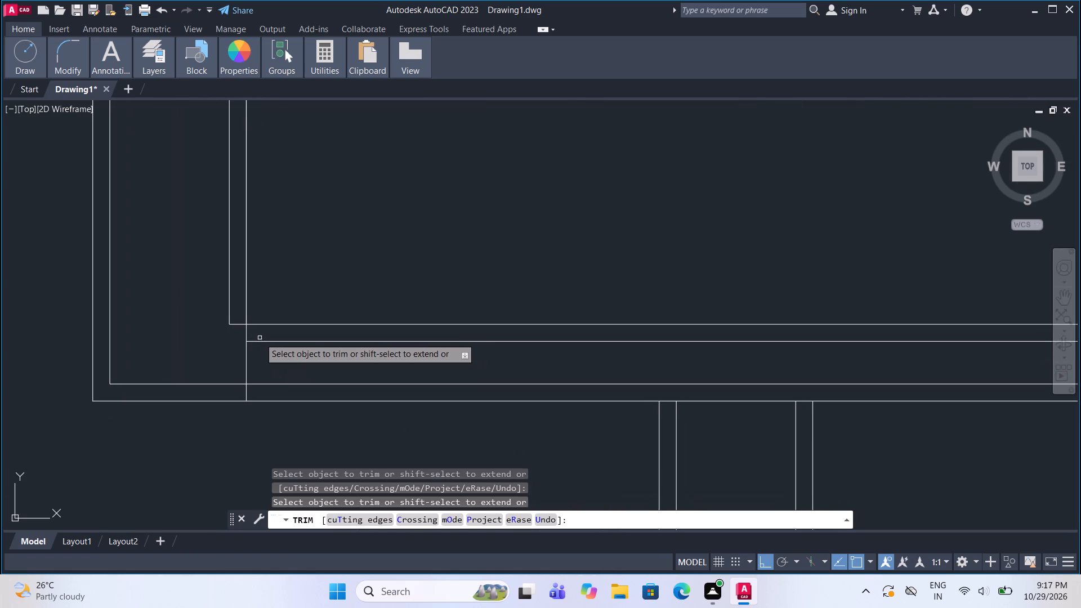
double_click(247, 334)
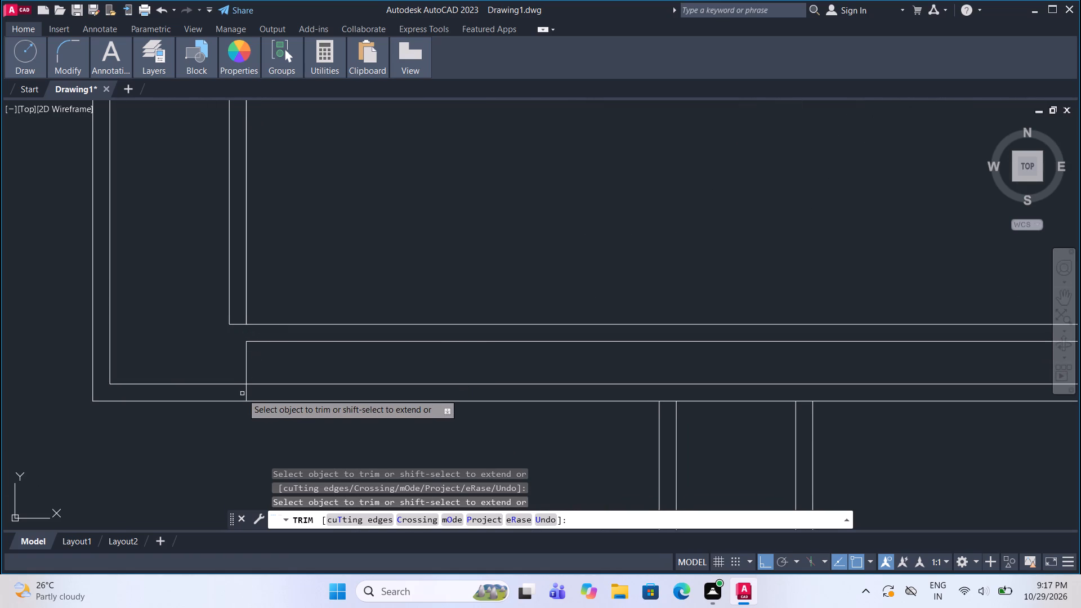
click(246, 391)
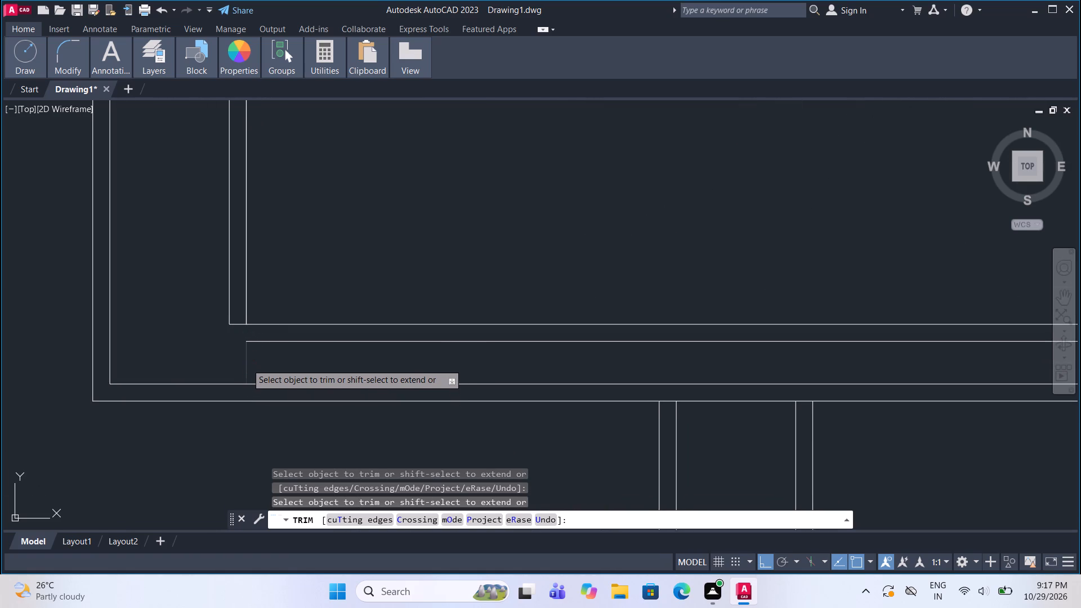
click(247, 364)
scroll(247, 364, down, 1)
scroll(243, 347, up, 1)
click(240, 335)
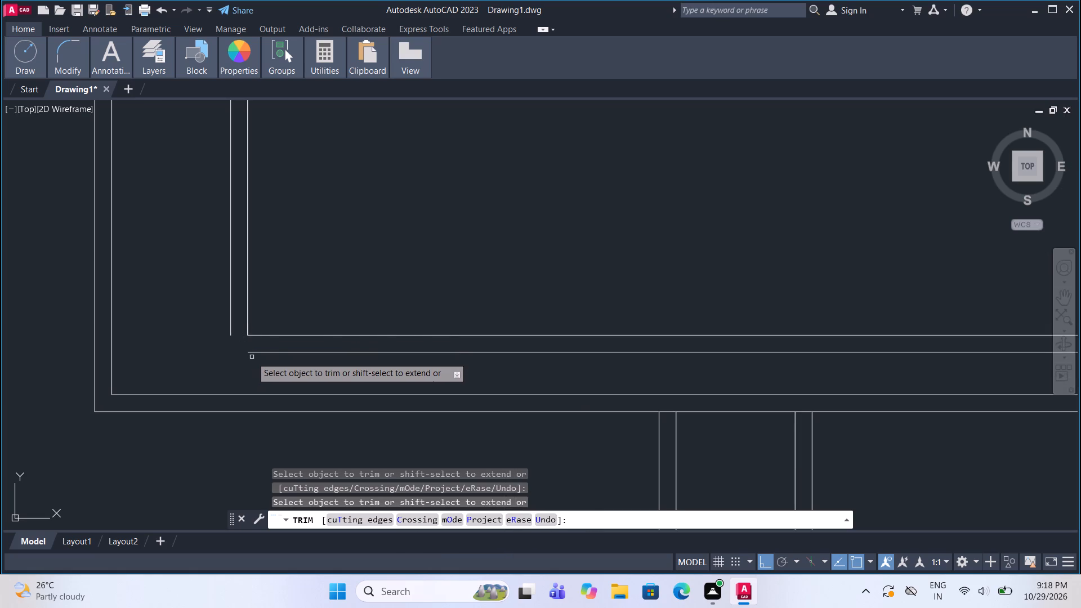
key(Escape)
Fillet the vertical wall's room-side inner line with the long horizontal wall's upper inner line into a closed corner.
click(68, 42)
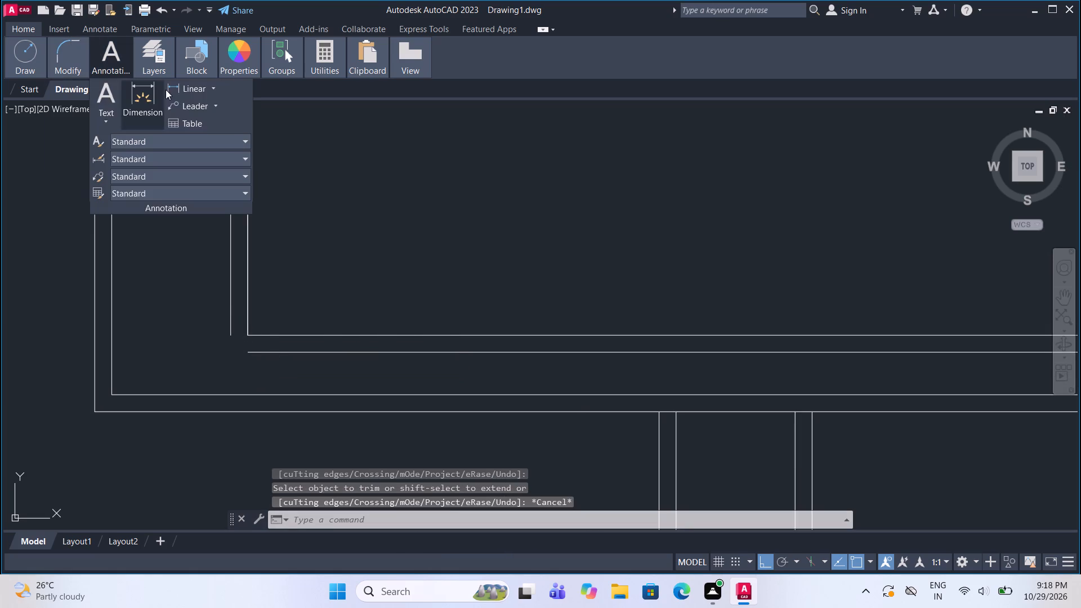
click(77, 51)
click(175, 101)
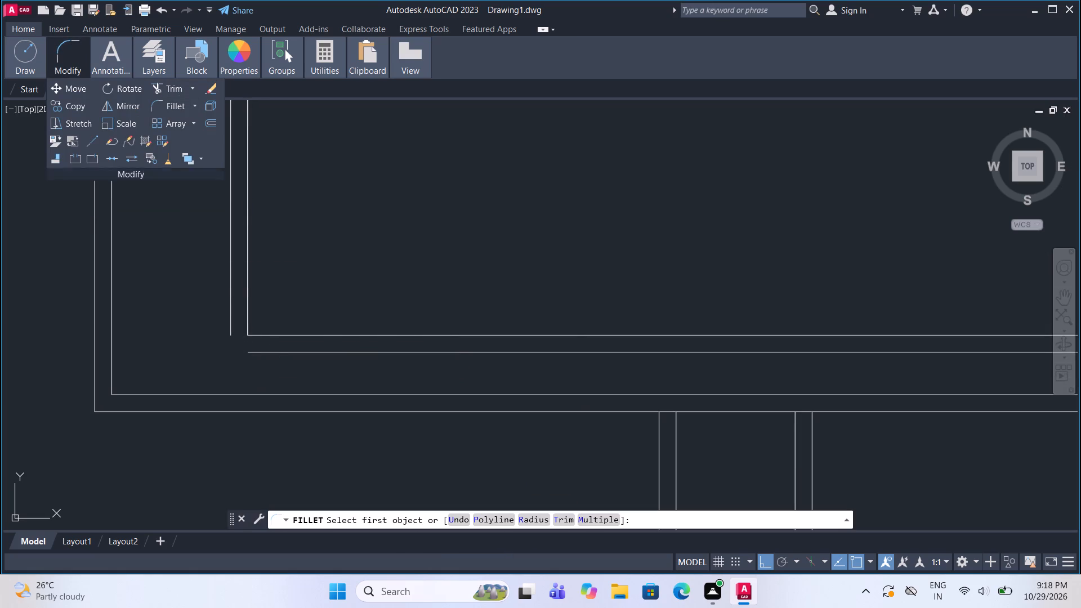
click(231, 312)
click(253, 351)
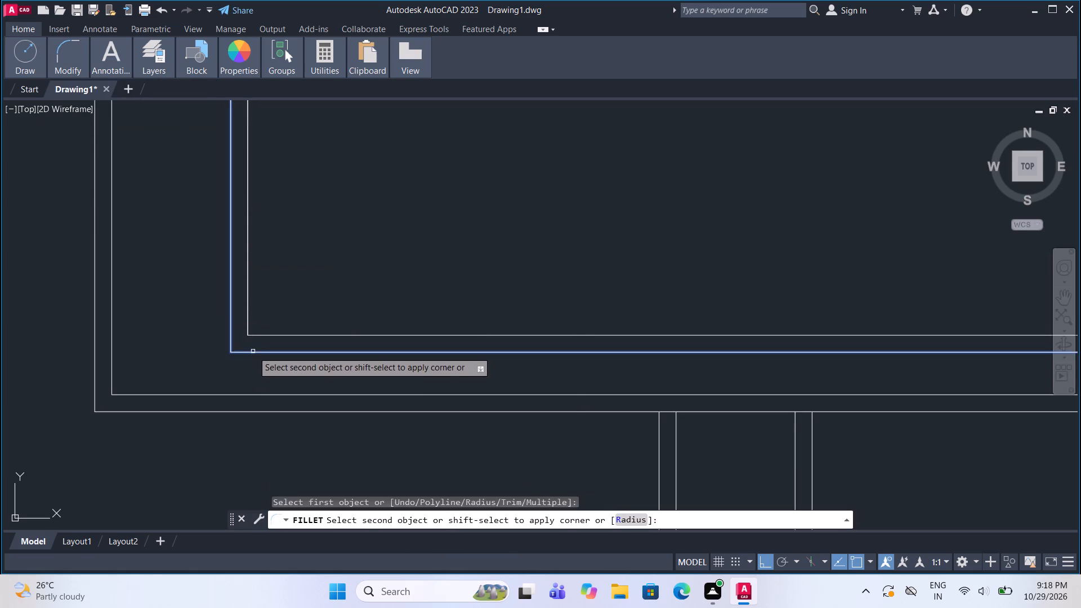
Trim all the right outer wall's lines across the door opening of the central room.
scroll(237, 321, down, 6)
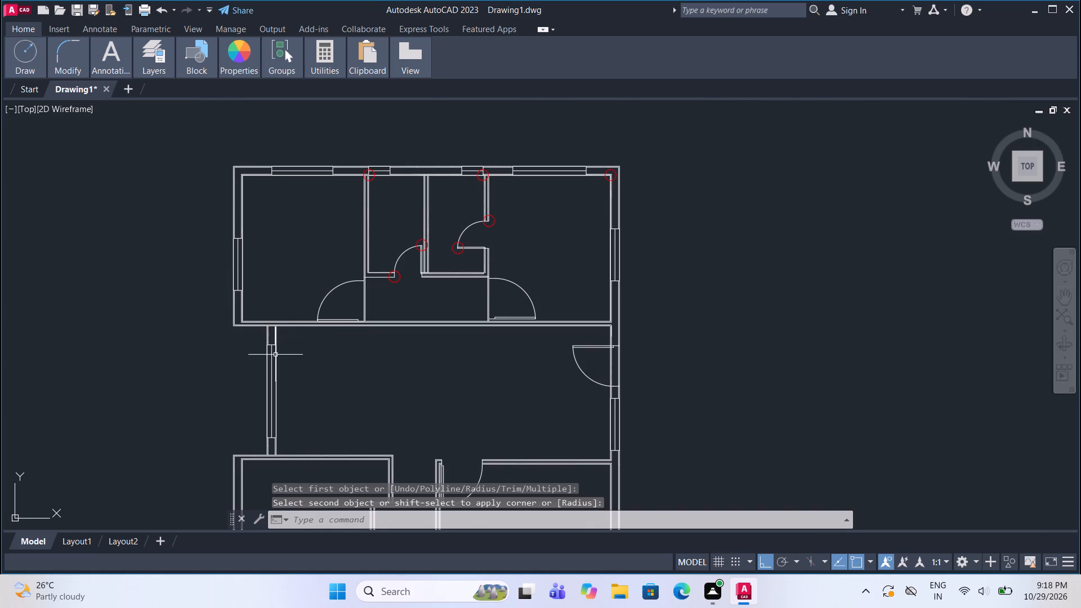
middle_drag(386, 335, 381, 334)
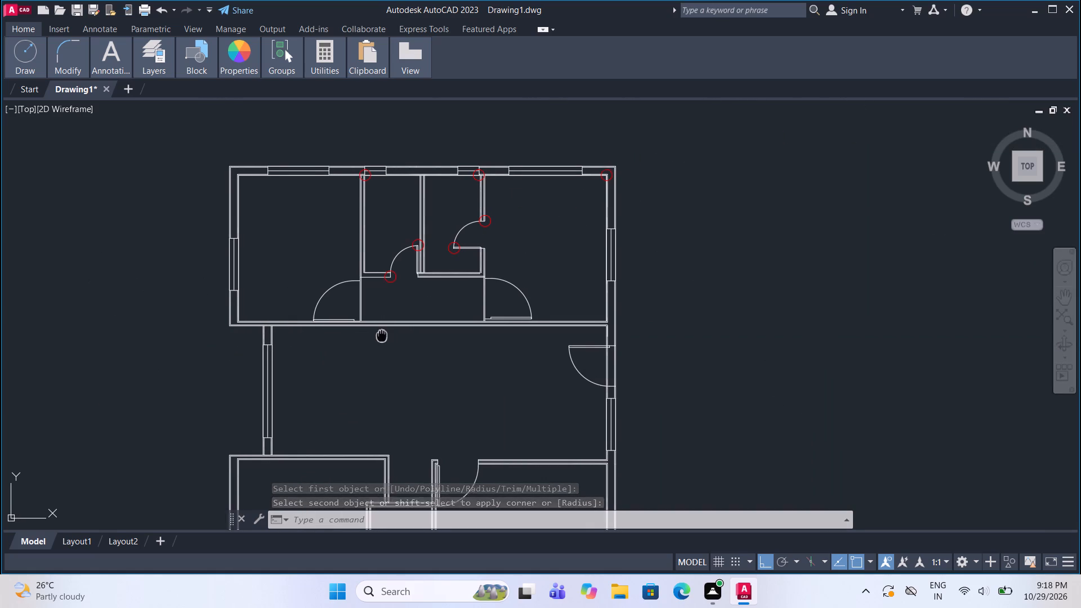
middle_drag(381, 334, 370, 327)
scroll(486, 199, up, 4)
scroll(360, 228, down, 4)
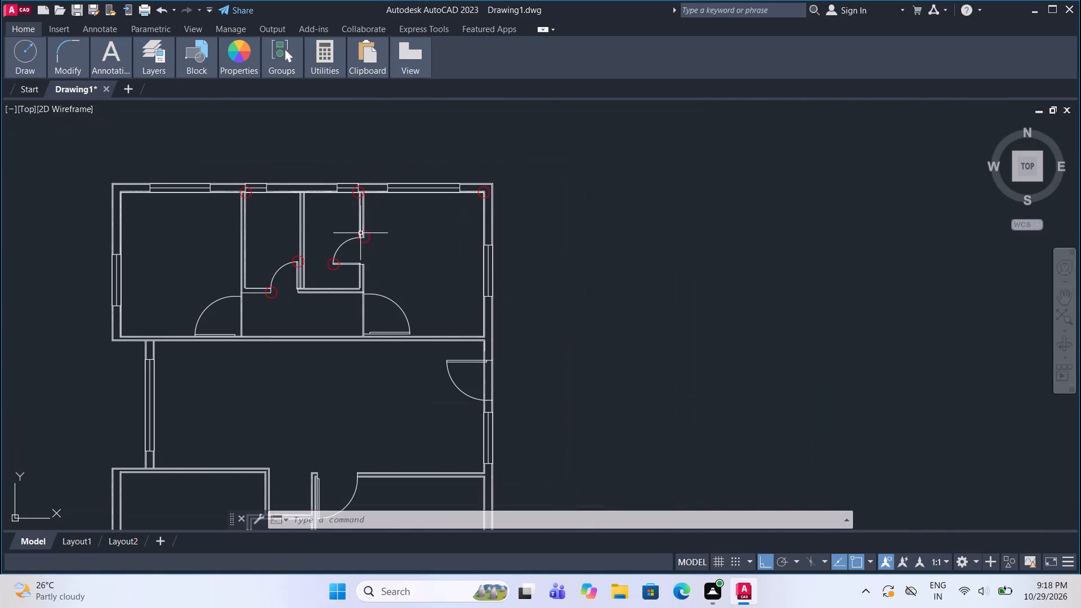
middle_drag(398, 323, 402, 266)
scroll(430, 252, down, 2)
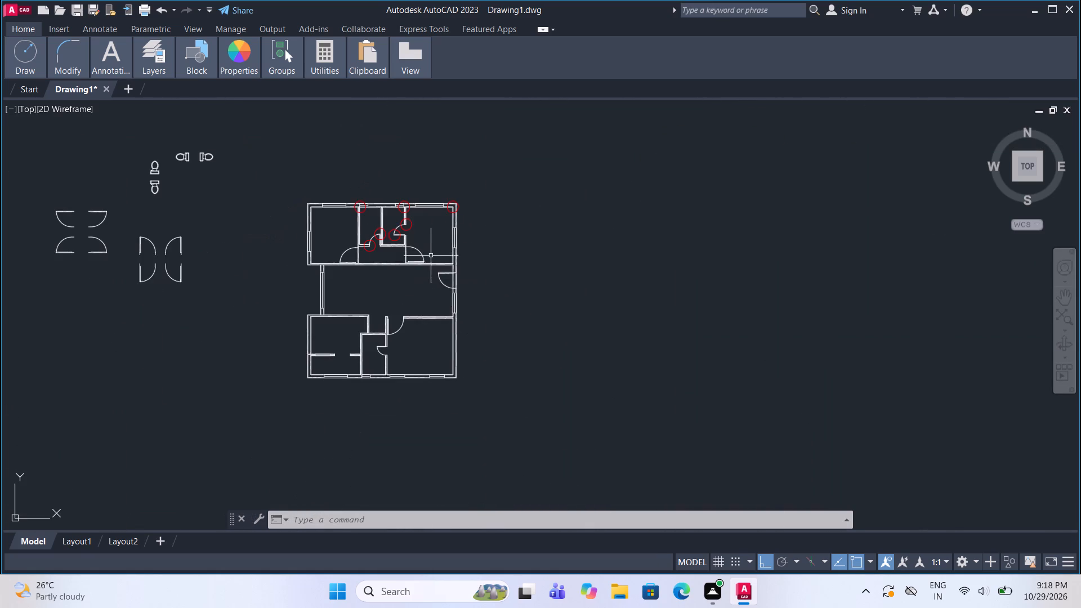
scroll(431, 333, up, 2)
scroll(490, 168, up, 3)
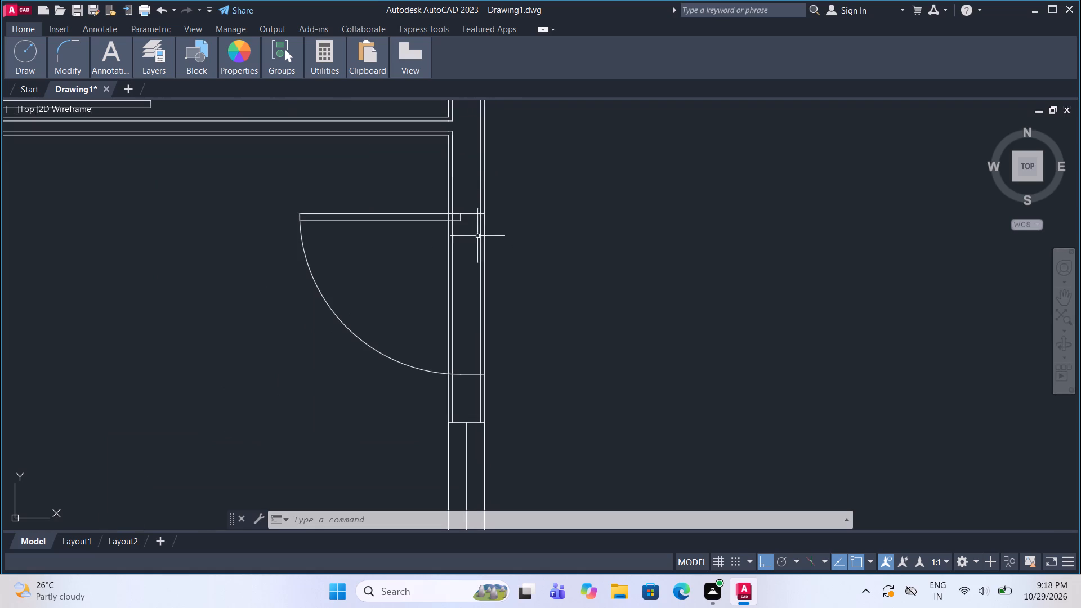
click(68, 50)
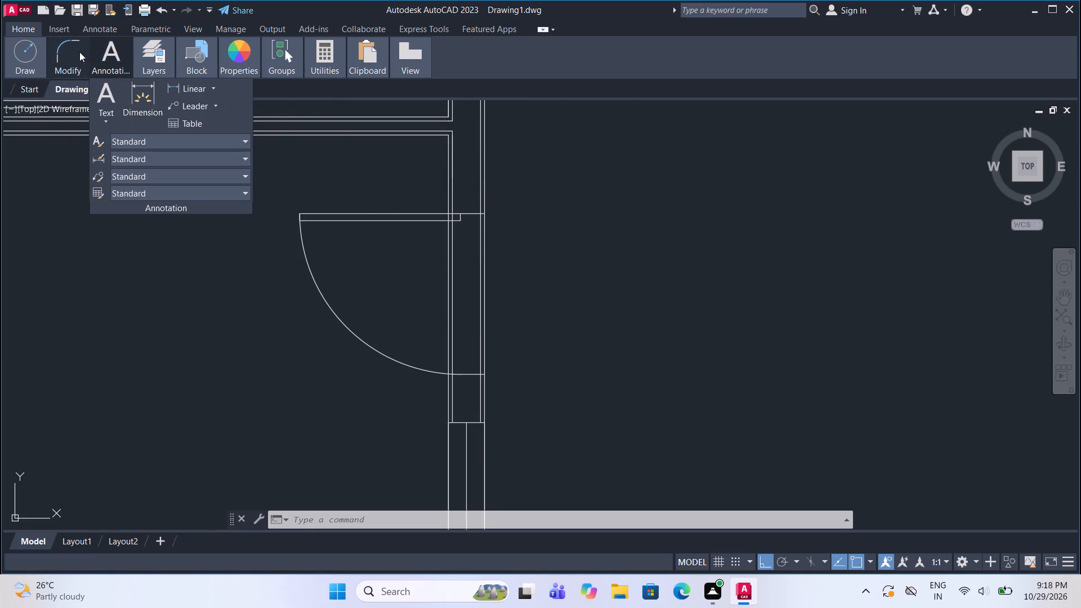
click(79, 51)
click(172, 90)
drag(411, 280, 499, 270)
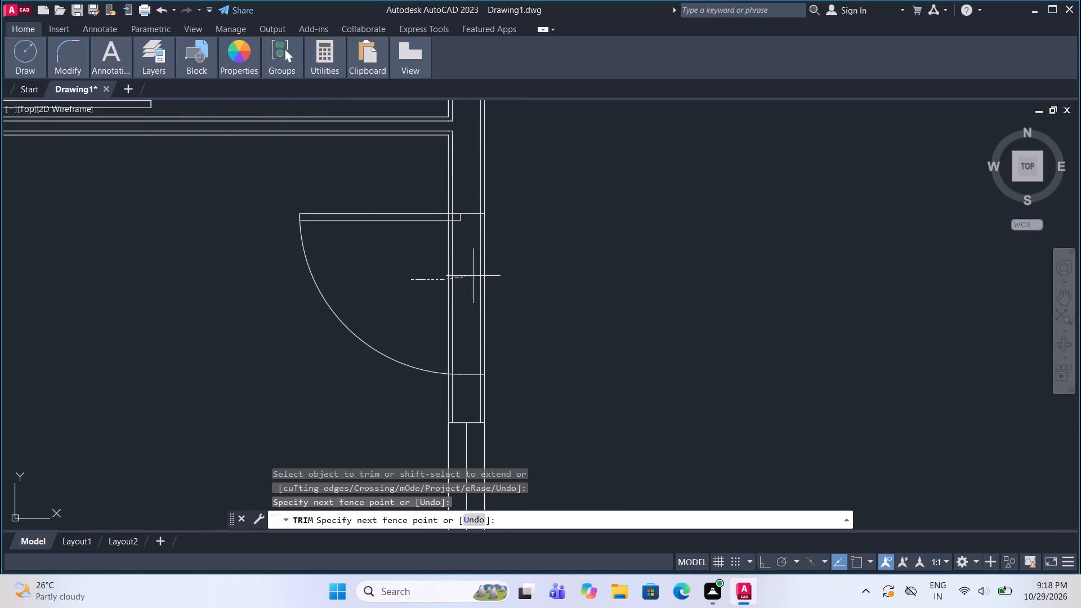
drag(499, 270, 557, 265)
scroll(470, 275, down, 2)
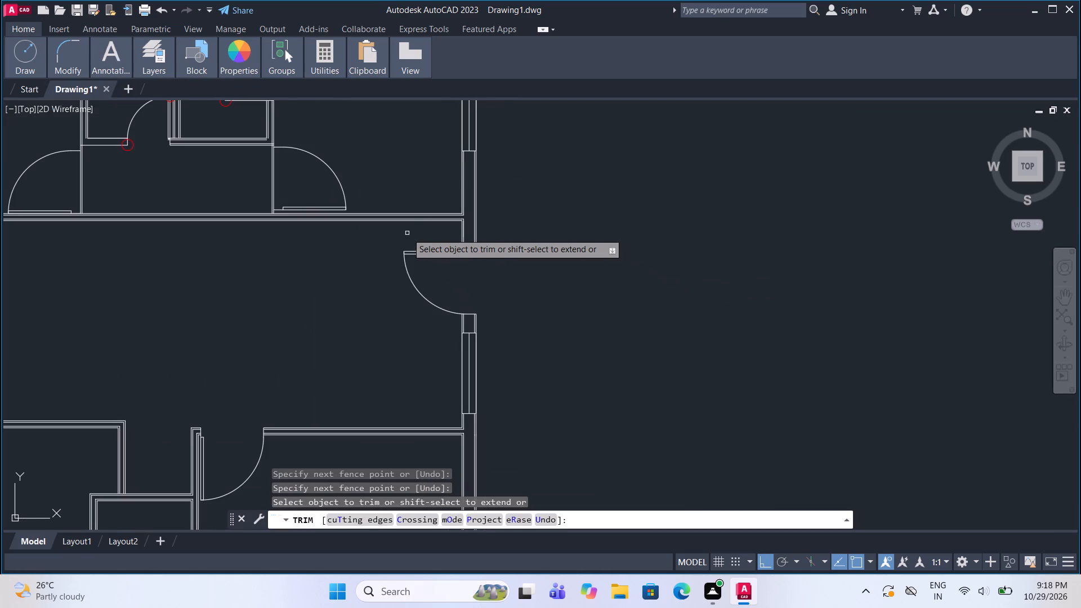
Trim the partition wall's lines across the door opening of the upper-left room.
scroll(460, 318, down, 1)
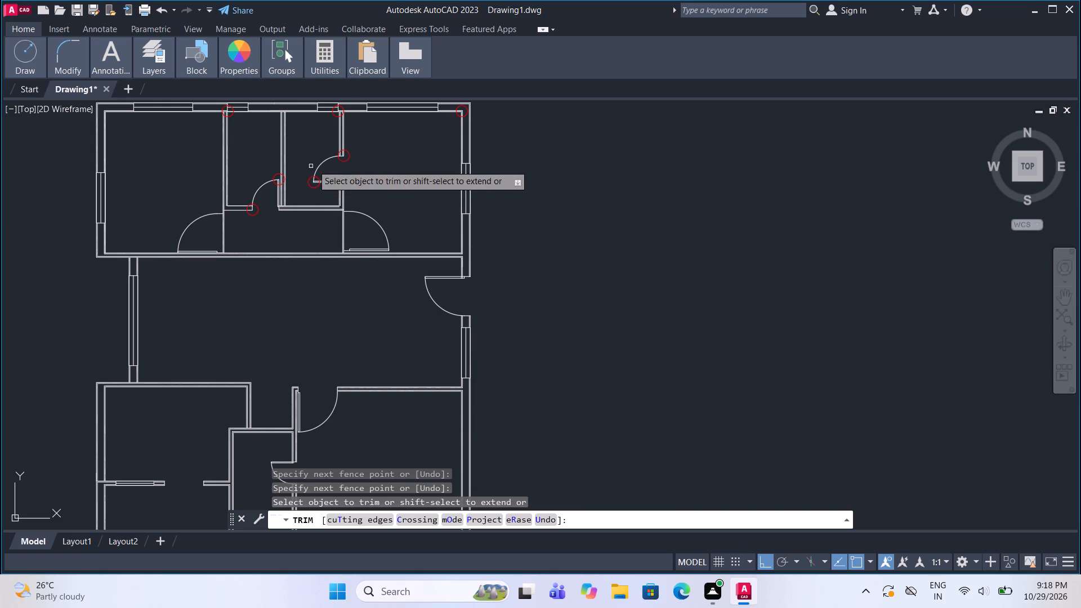
scroll(229, 219, up, 2)
drag(202, 236, 234, 236)
scroll(218, 175, up, 2)
middle_drag(227, 178, 278, 213)
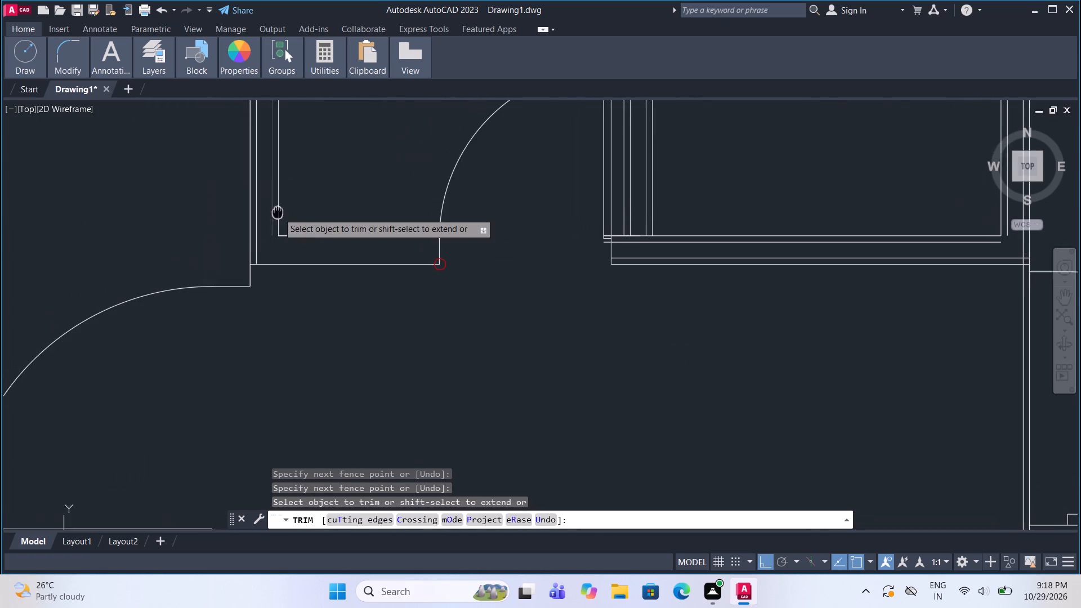
key(Escape)
Offset both lines of the short horizontal wall beside the left small room's door 1" toward the inside of the wall.
click(344, 242)
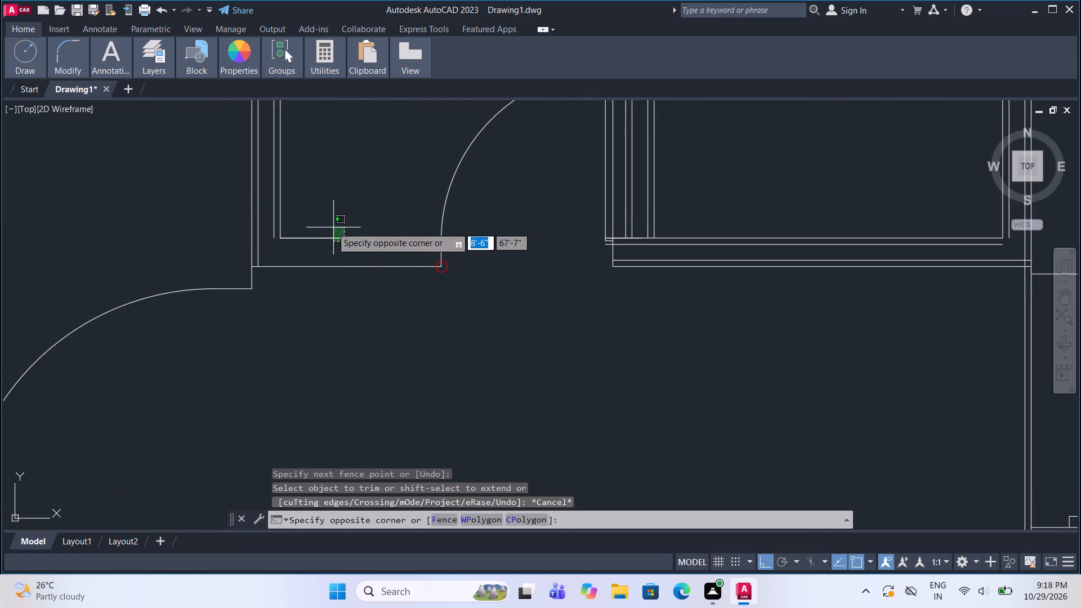
click(332, 227)
click(108, 47)
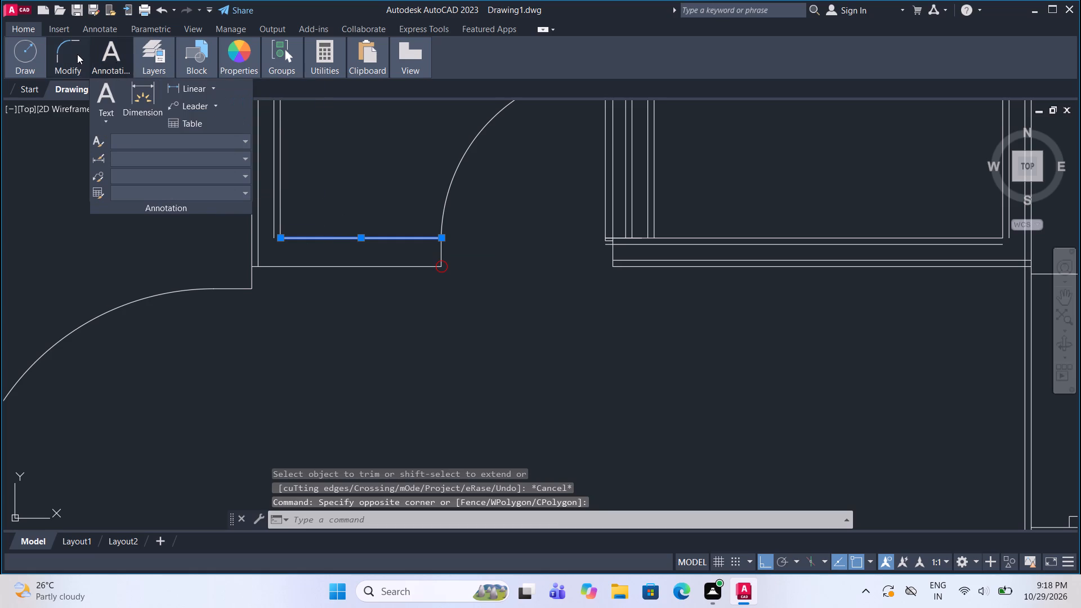
click(75, 47)
click(208, 120)
click(353, 233)
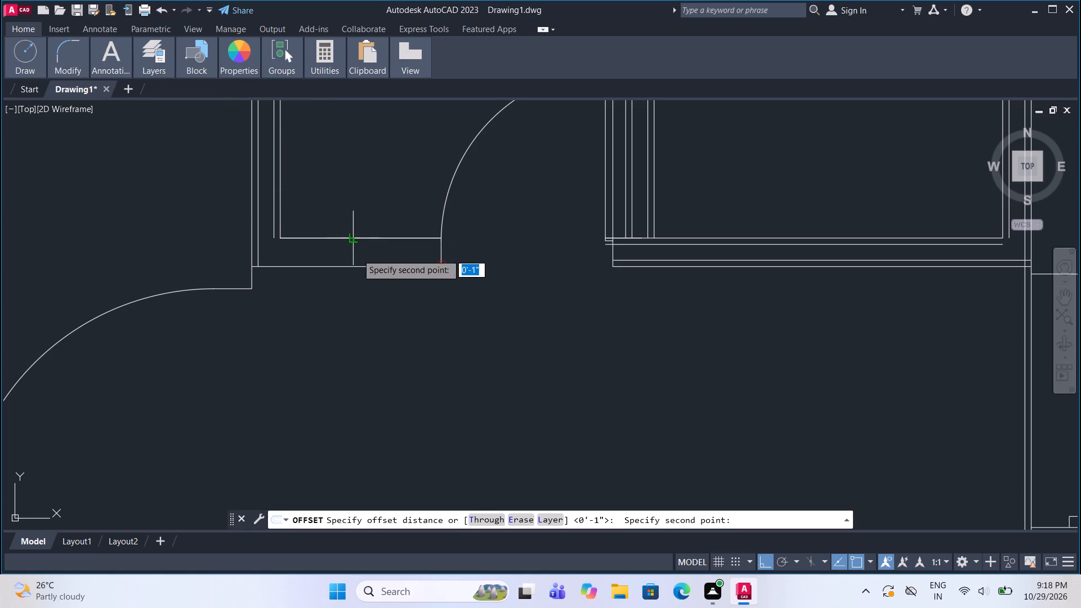
text(1")
key(Return)
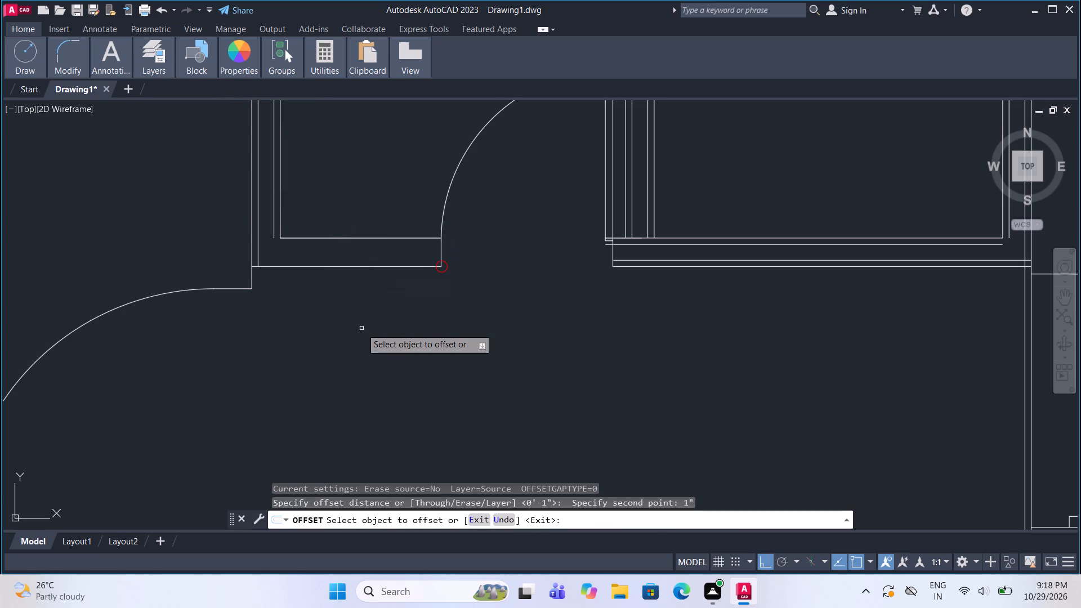
click(329, 238)
click(329, 292)
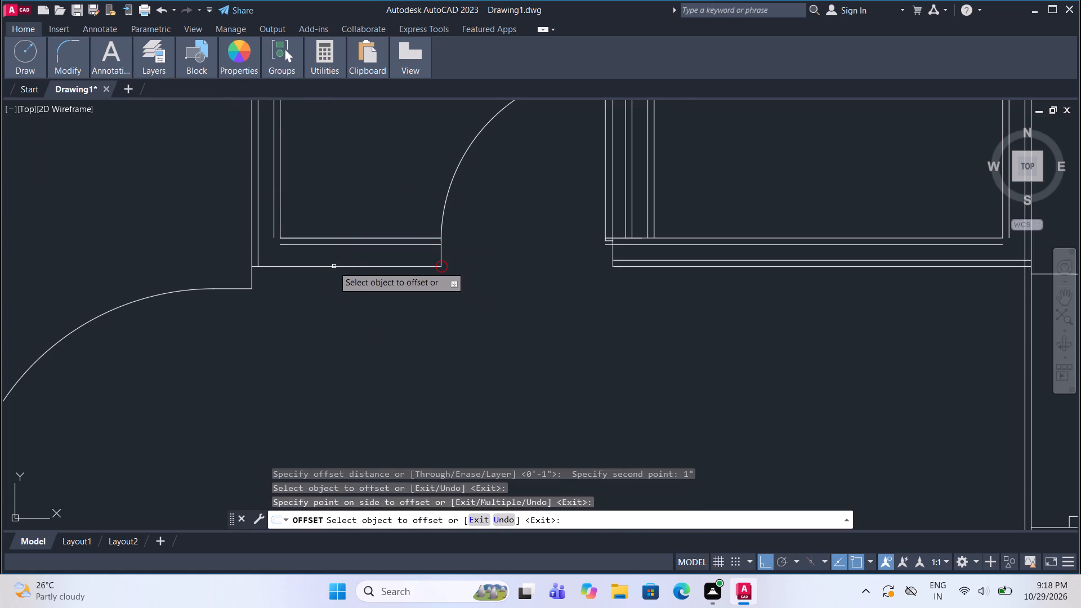
click(333, 266)
click(337, 228)
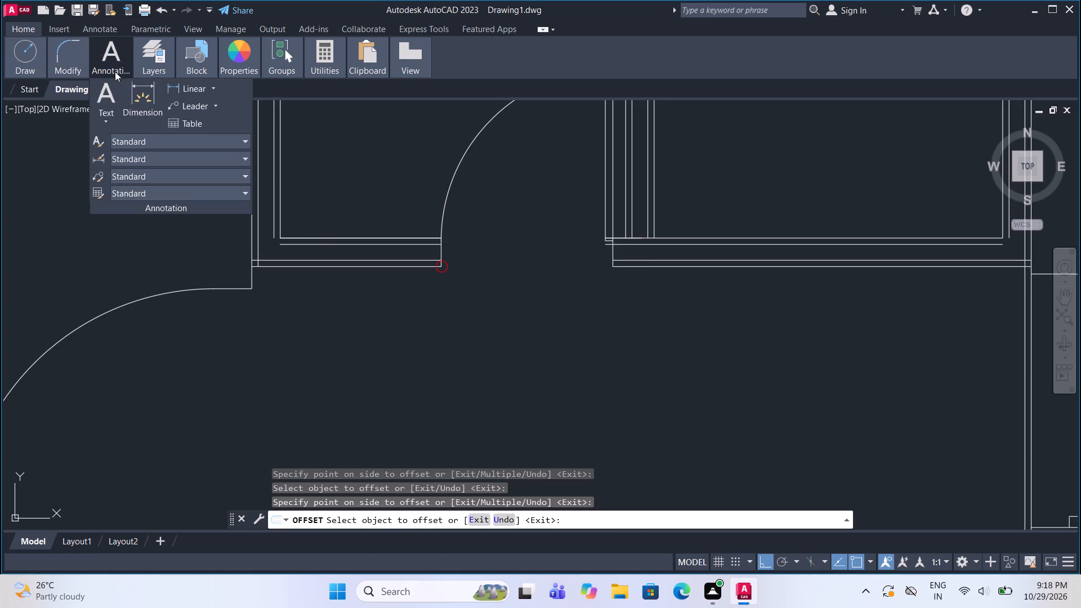
Fillet the left small room's vertical wall inner lines with the short horizontal wall's new inner lines into two closed corners.
click(61, 46)
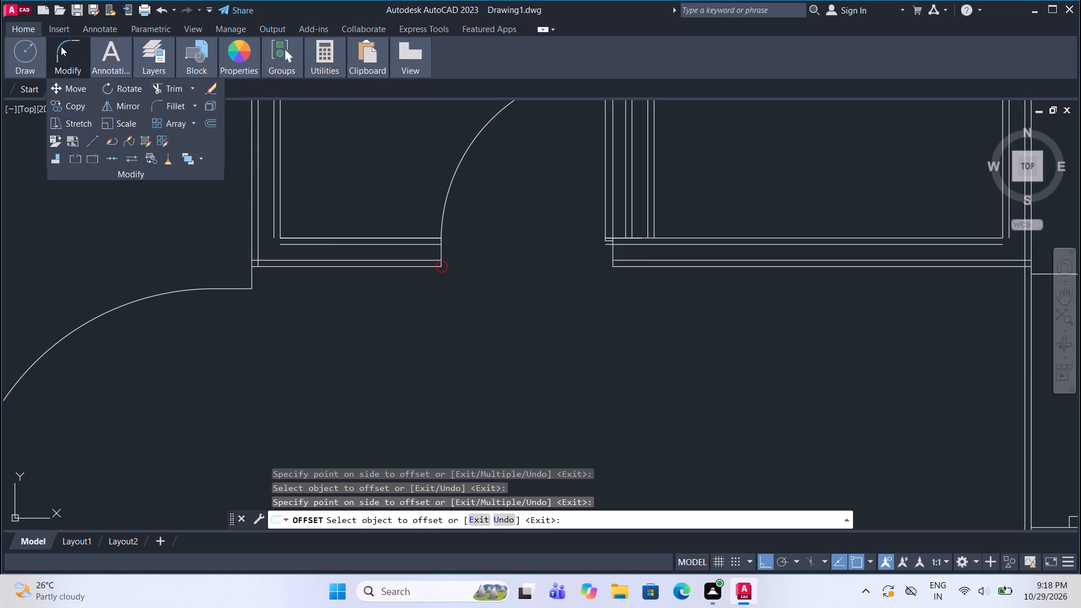
click(60, 52)
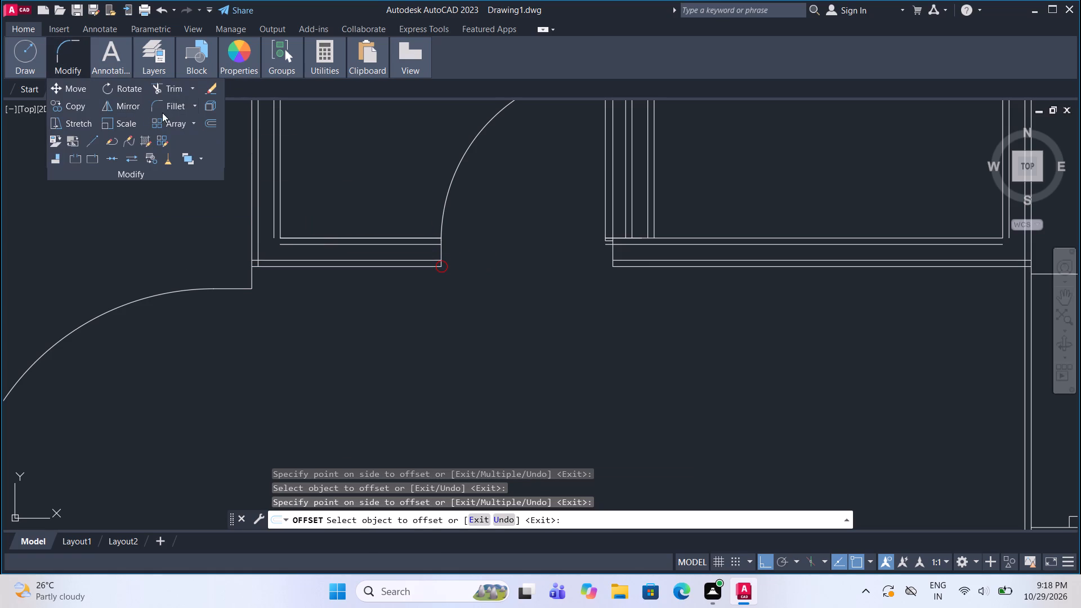
click(167, 104)
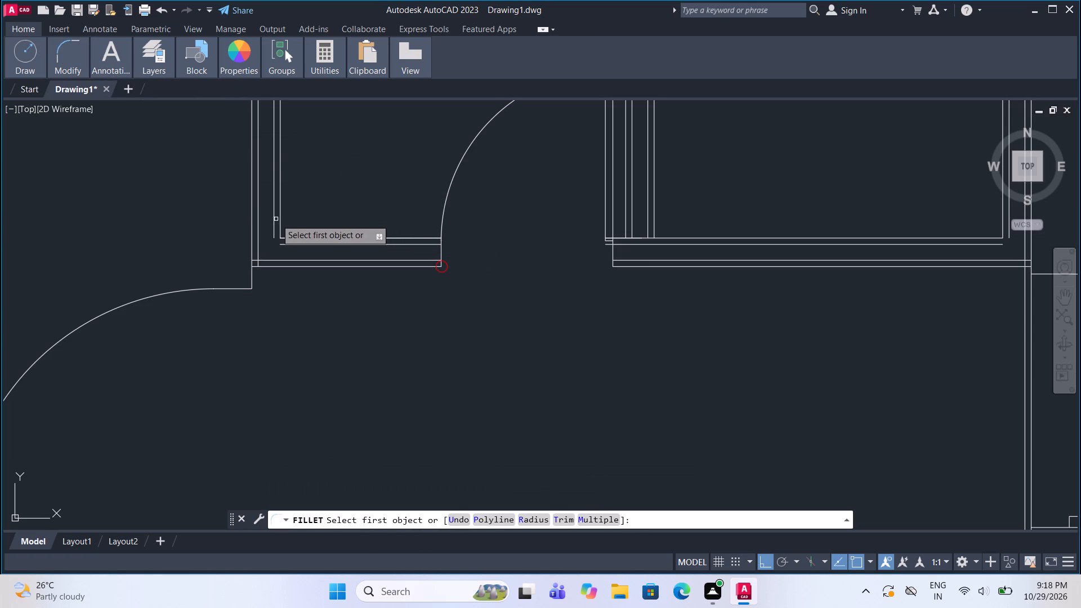
click(274, 218)
click(288, 243)
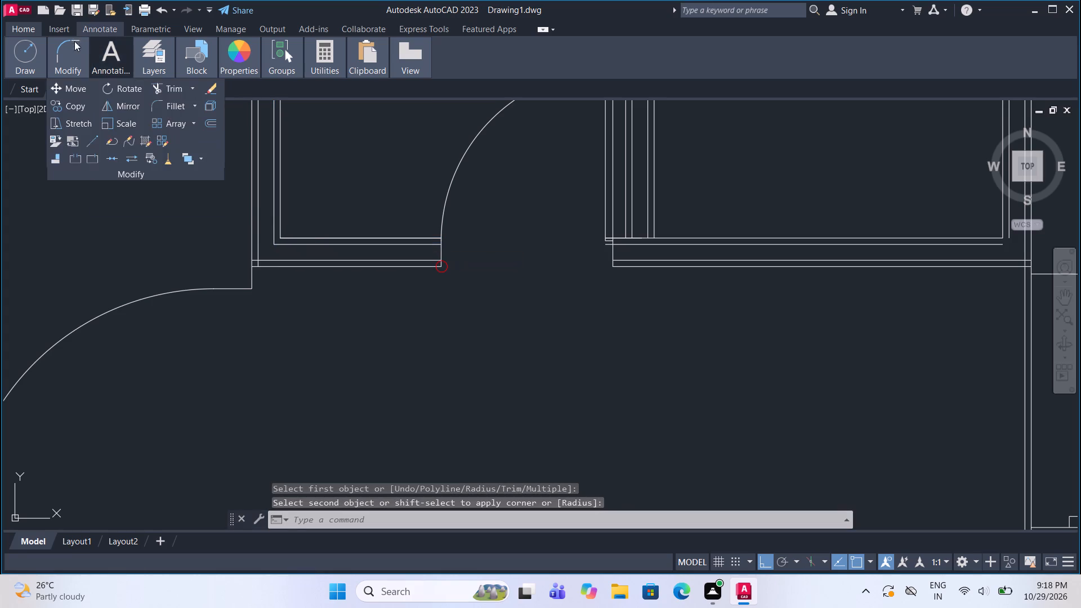
click(74, 48)
click(74, 47)
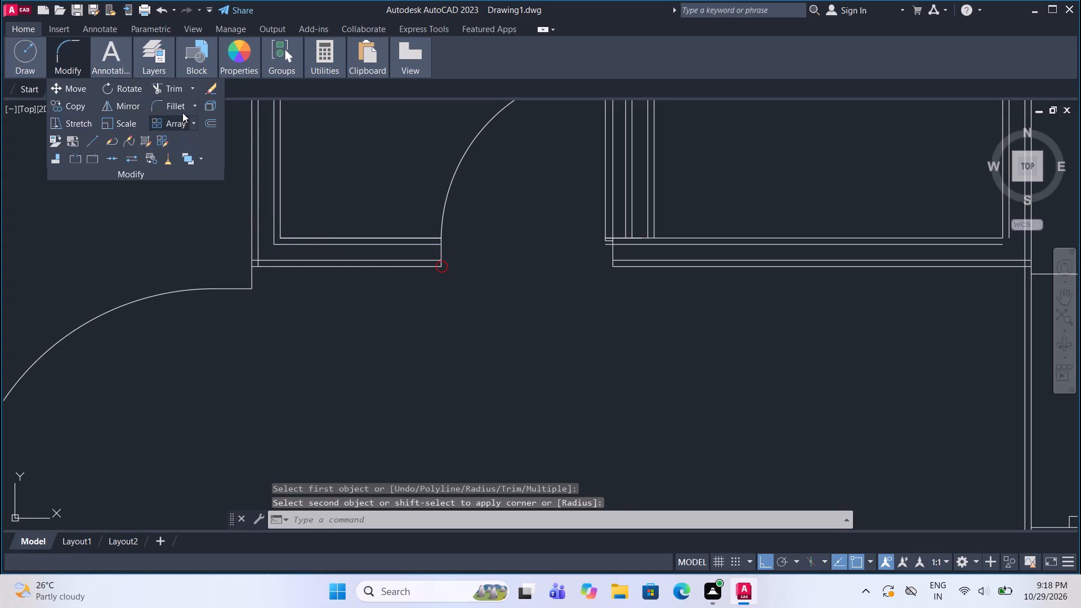
click(179, 95)
click(176, 104)
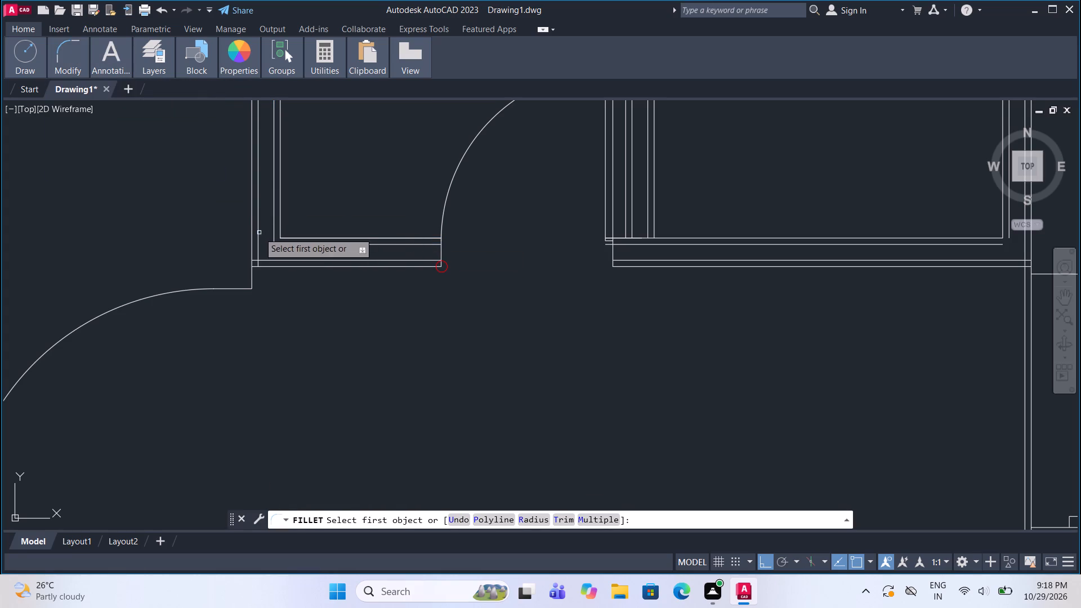
click(259, 232)
click(278, 261)
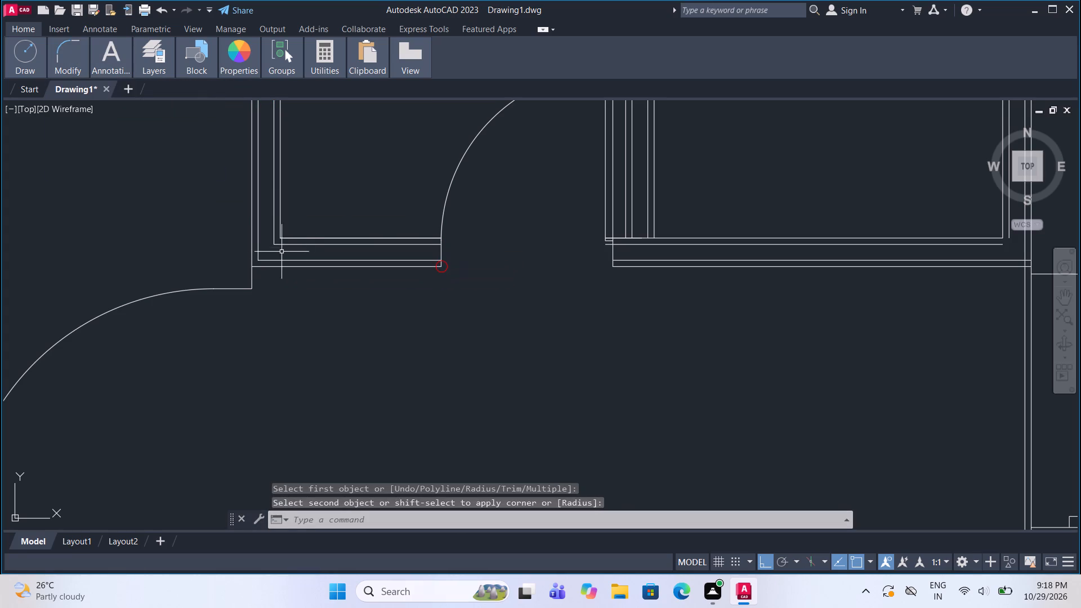
Fillet the right small room's horizontal and vertical room-side inner lines into a closed corner at its lower-right end.
scroll(297, 266, down, 4)
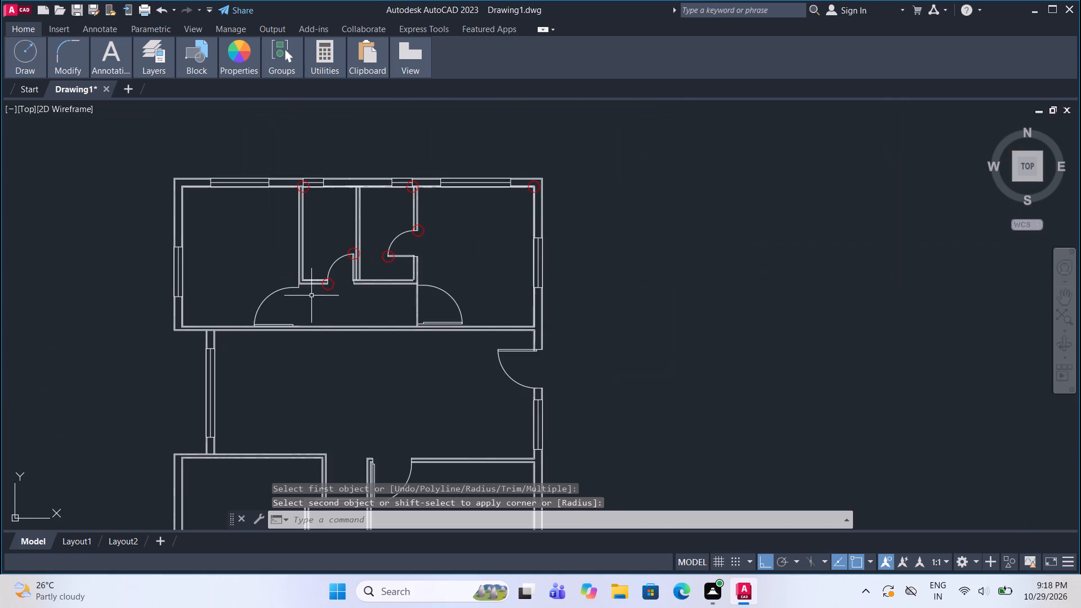
scroll(315, 304, up, 2)
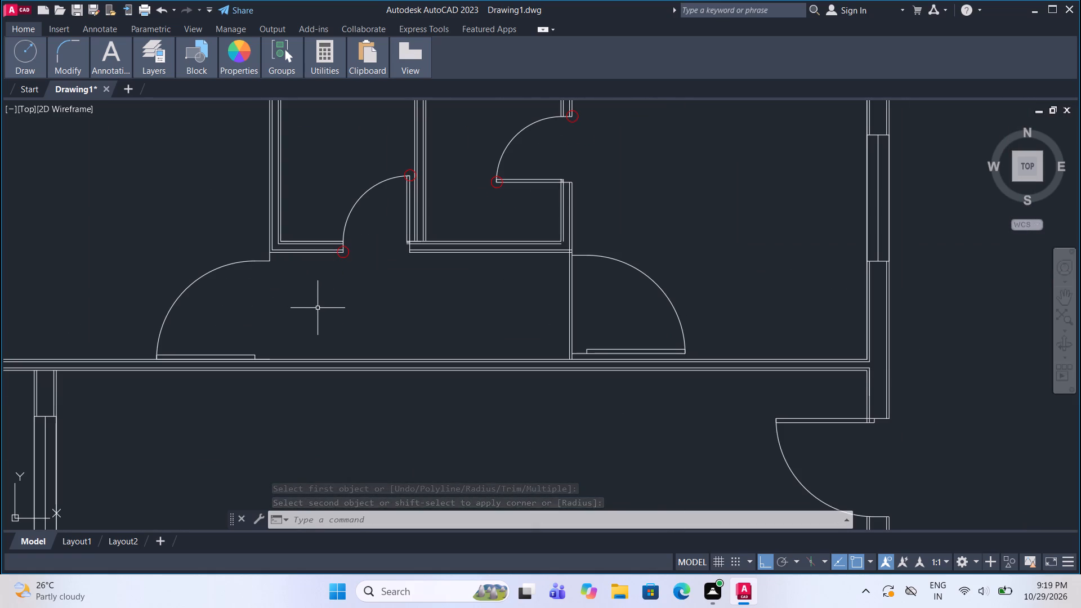
scroll(586, 230, up, 1)
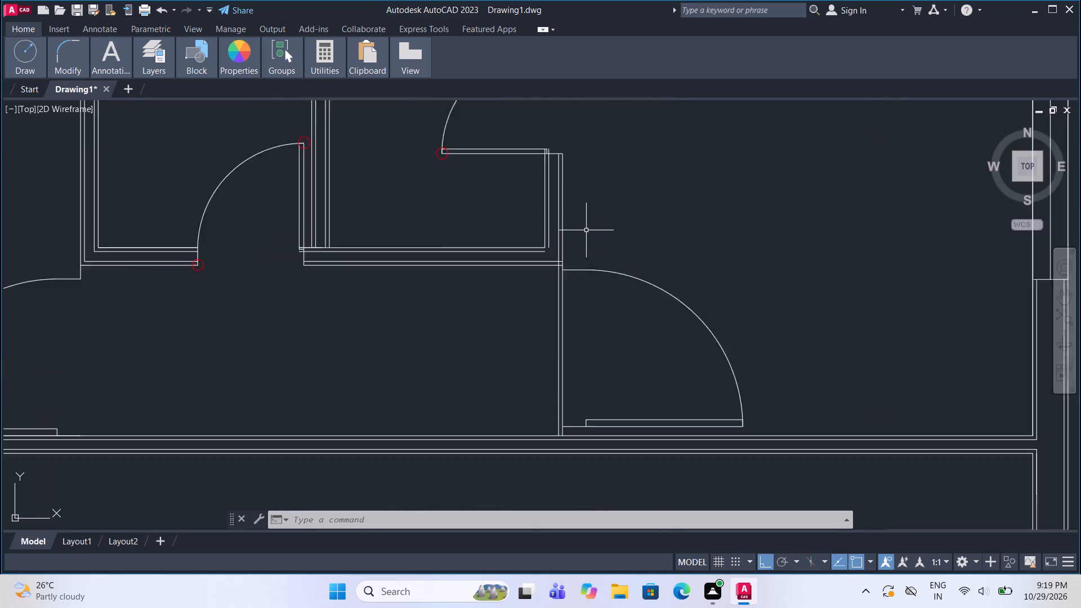
scroll(586, 230, up, 2)
middle_drag(569, 223, 574, 251)
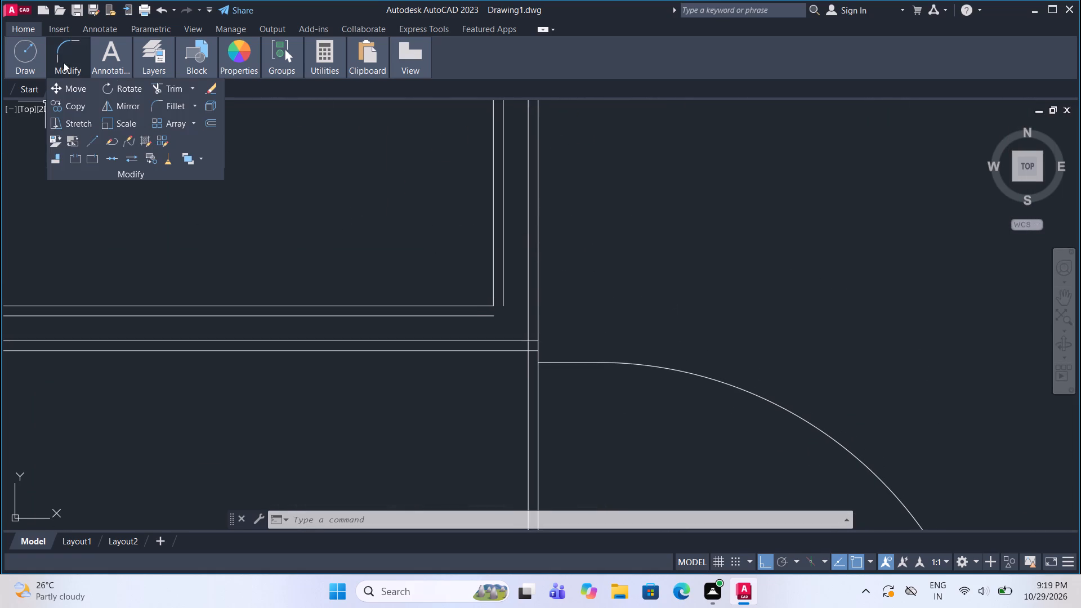
click(64, 62)
click(169, 104)
click(465, 314)
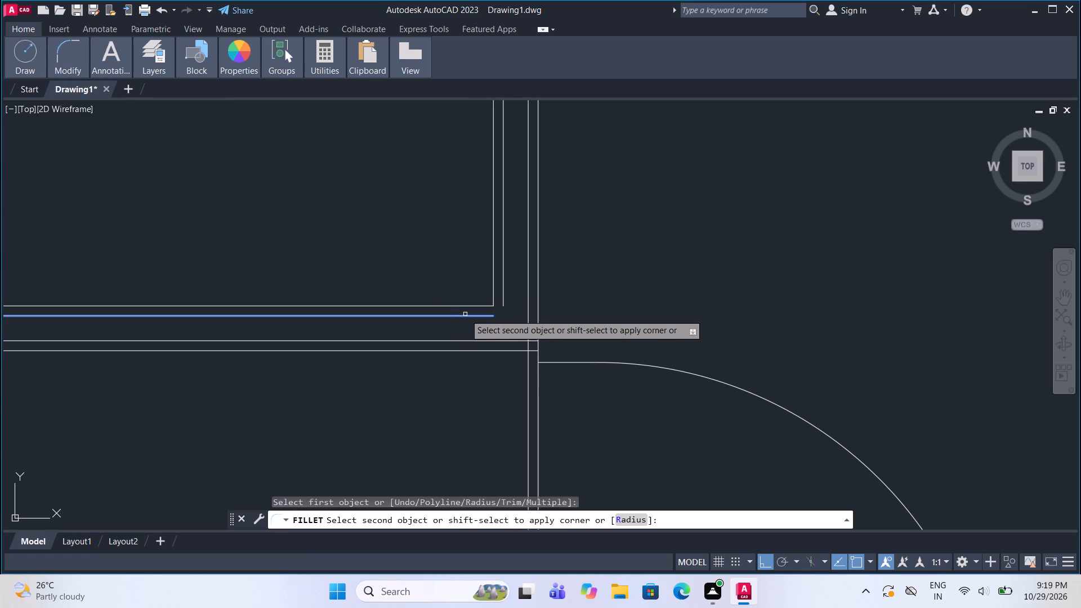
click(502, 296)
Trim the vertical wall's double lines across the door opening below the right small room.
scroll(494, 302, down, 3)
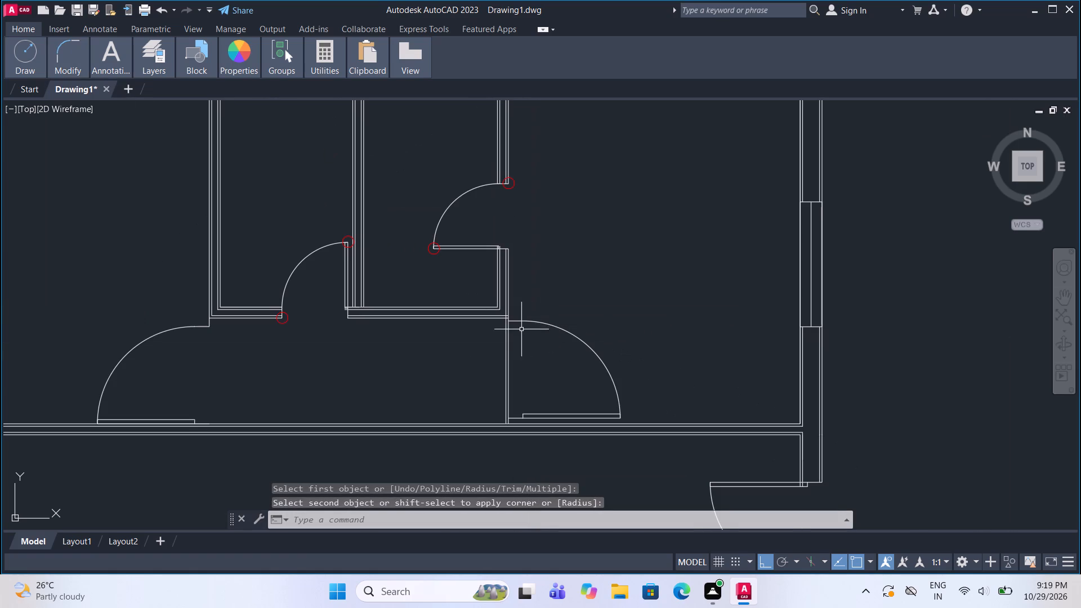
click(77, 52)
click(188, 87)
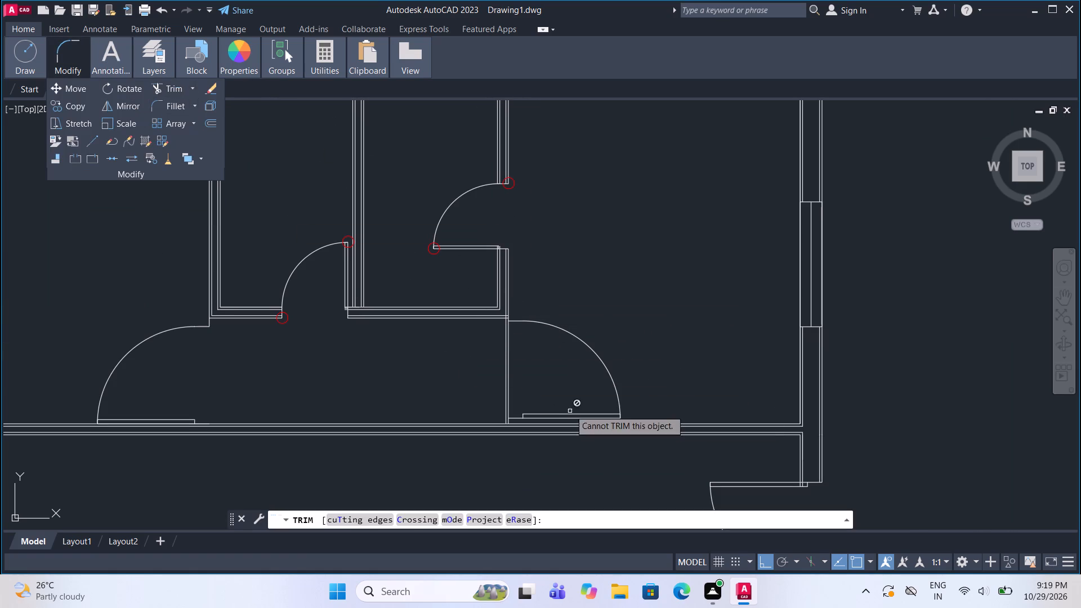
drag(538, 382, 443, 382)
Trim the overlapping outer-side inner lines at the right small room's lower-right corner into a clean corner.
scroll(509, 320, up, 3)
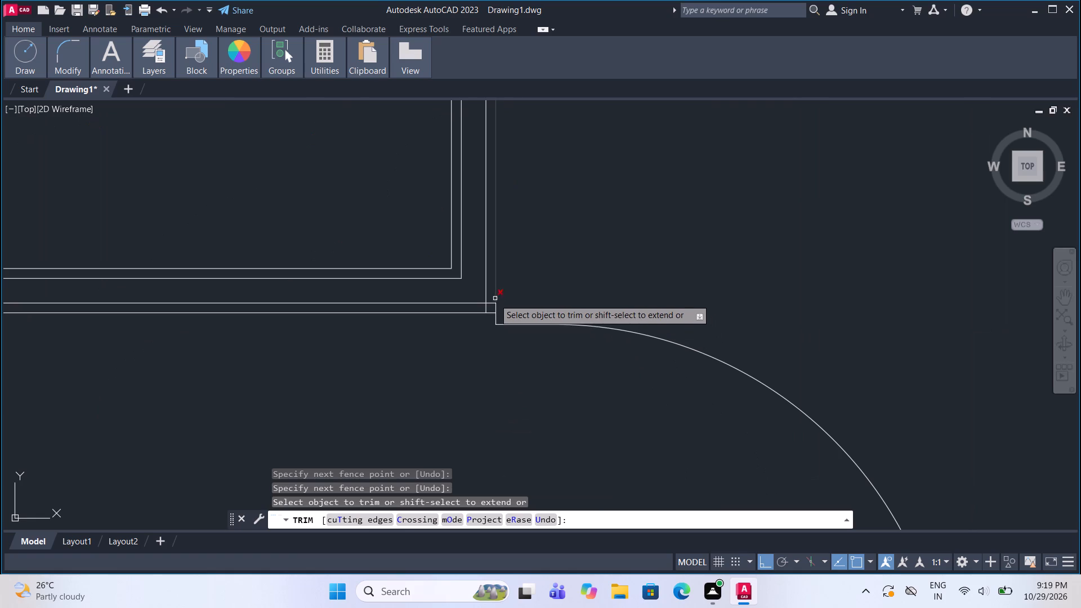
click(493, 306)
scroll(492, 306, up, 3)
click(484, 280)
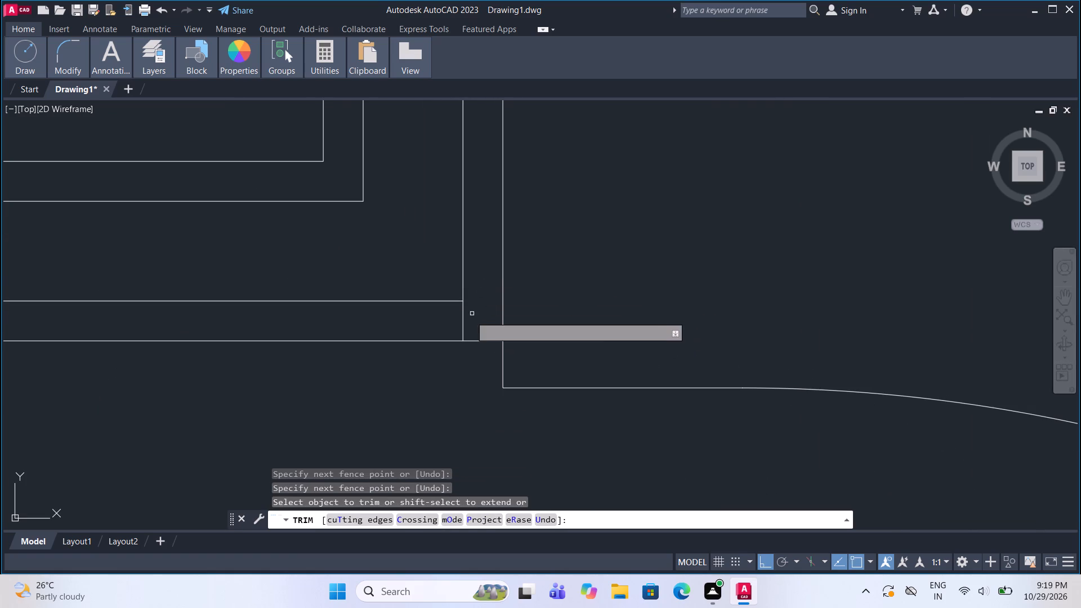
drag(463, 318, 458, 319)
Trim the inner-line stub past the horizontal wall's left end and the room-side line between both line pairs of the partition.
scroll(475, 323, down, 5)
scroll(225, 323, up, 2)
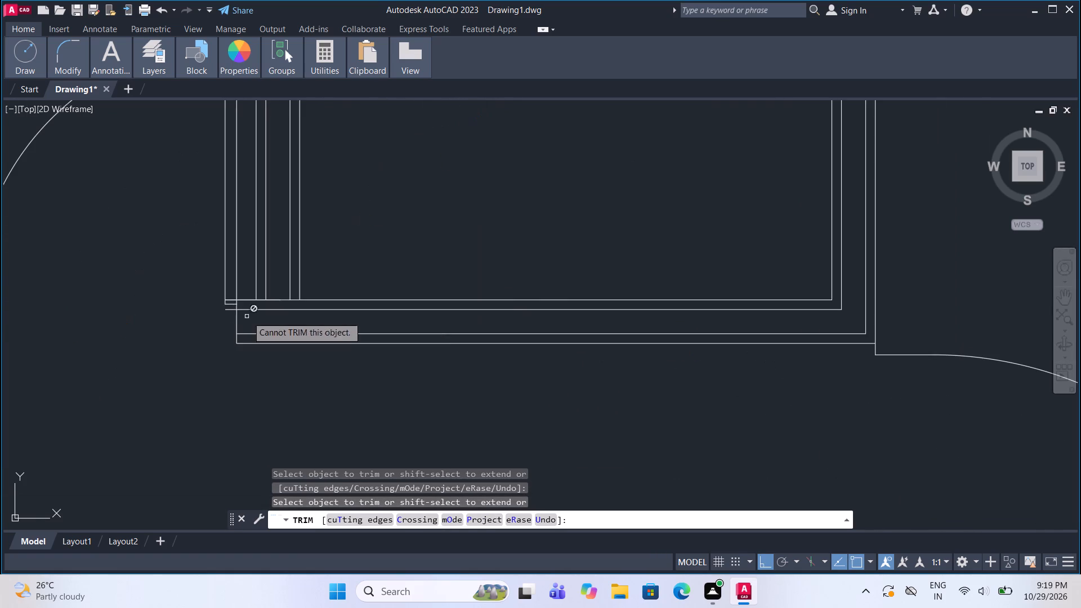
middle_drag(249, 318, 278, 338)
scroll(254, 328, up, 1)
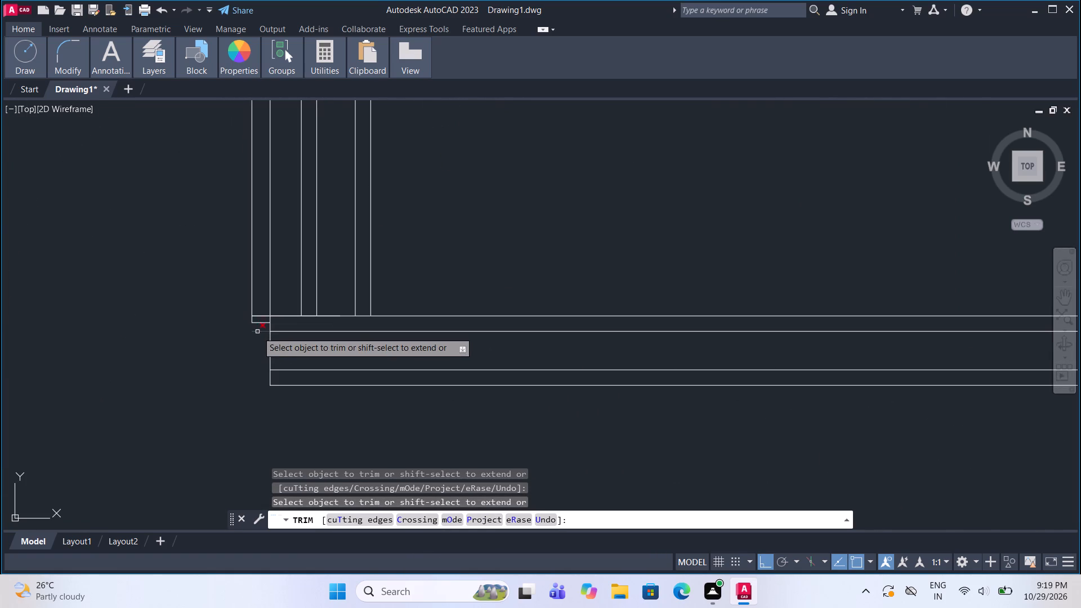
click(257, 332)
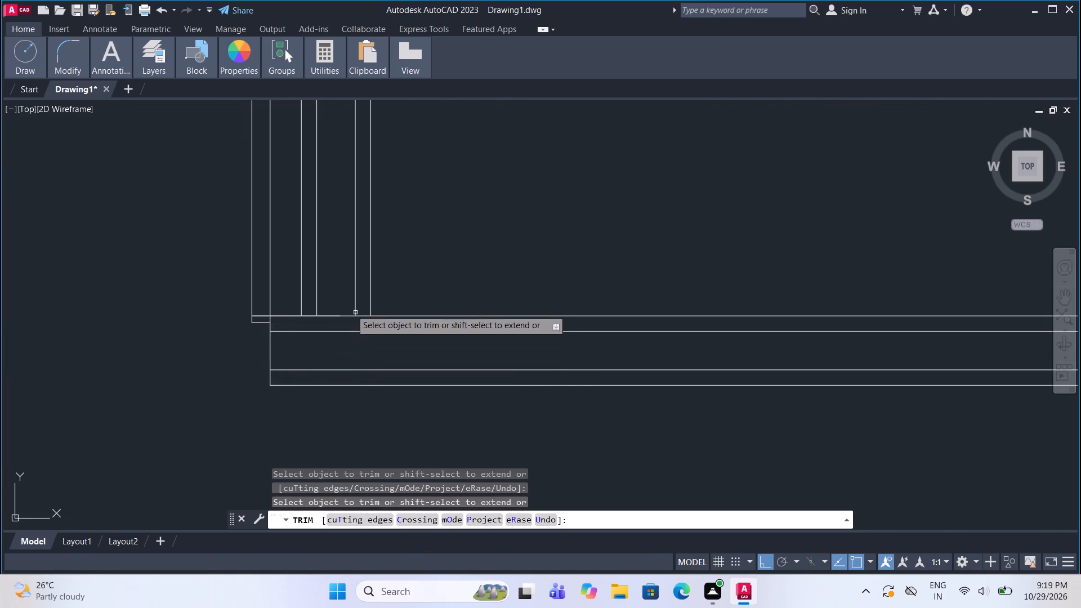
click(307, 316)
click(310, 316)
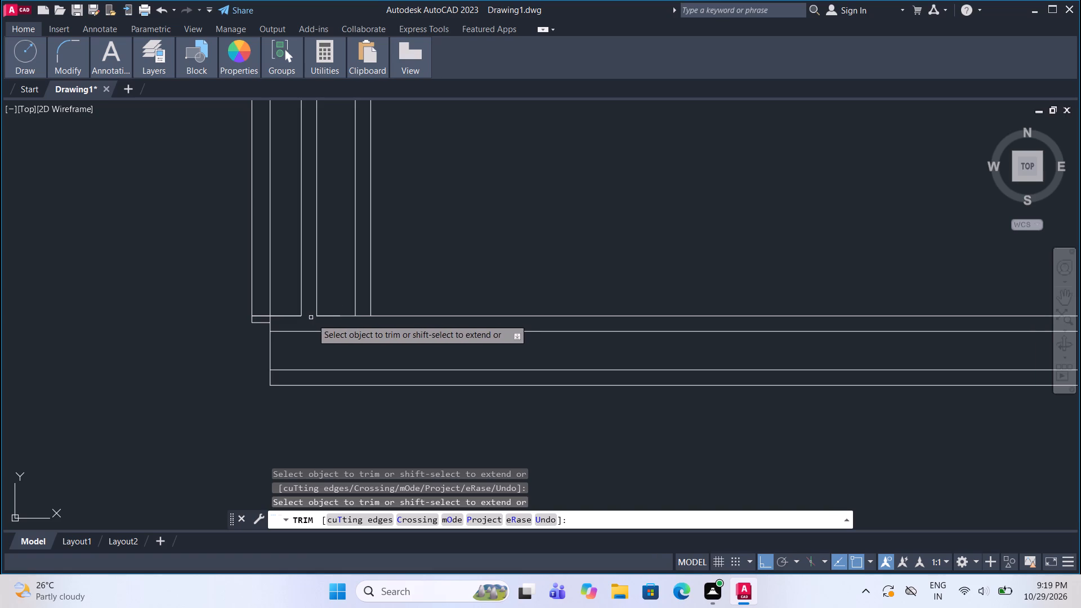
click(363, 315)
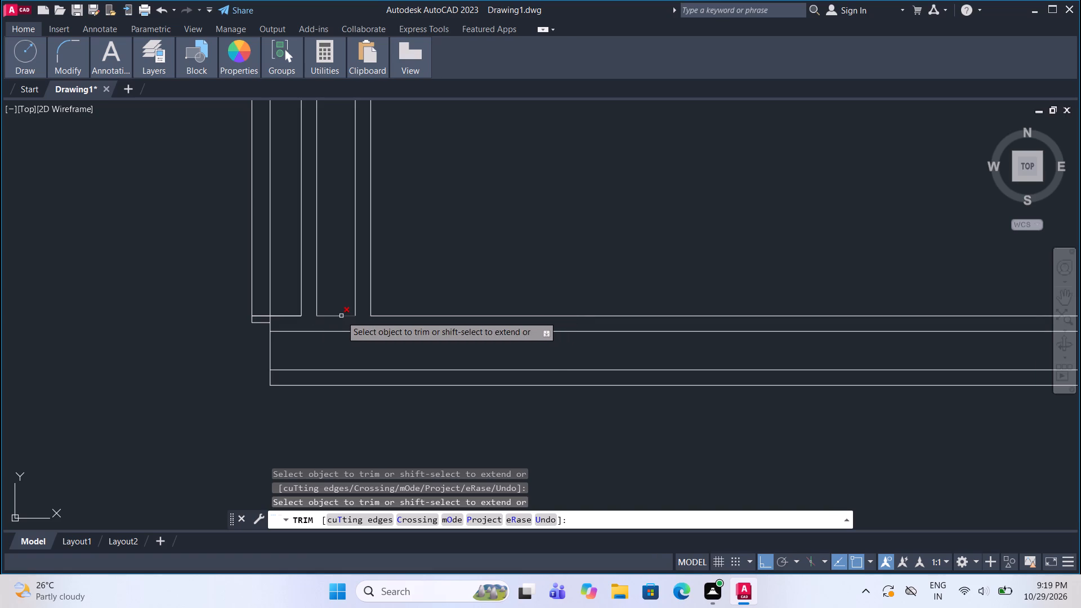
Examine the wall junctions and openings in the central and lower rooms for remaining cleanup, leaving the Trim command.
scroll(354, 380, down, 3)
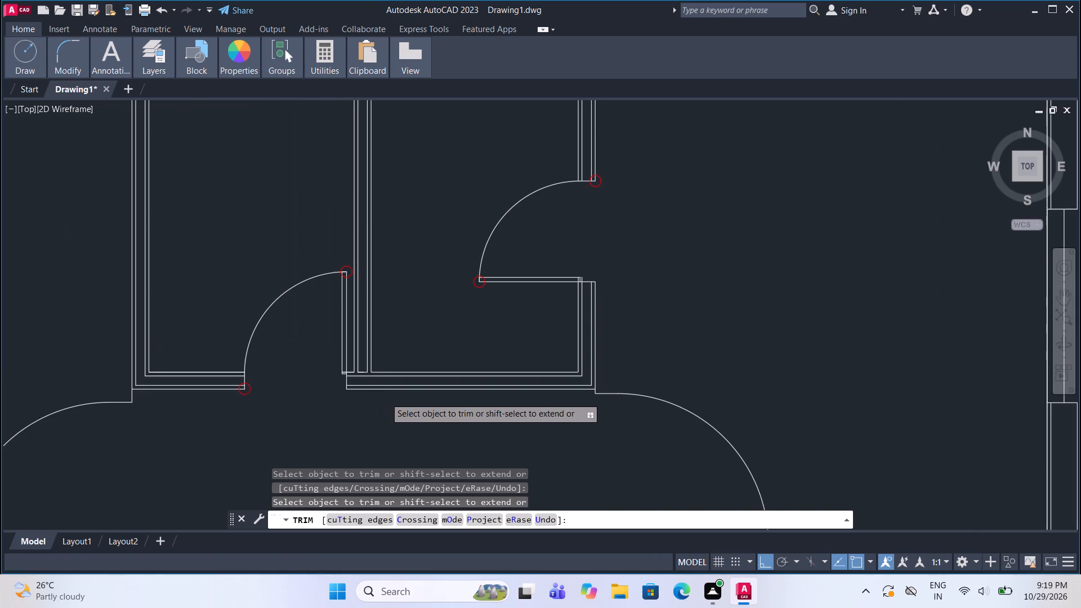
scroll(385, 397, down, 1)
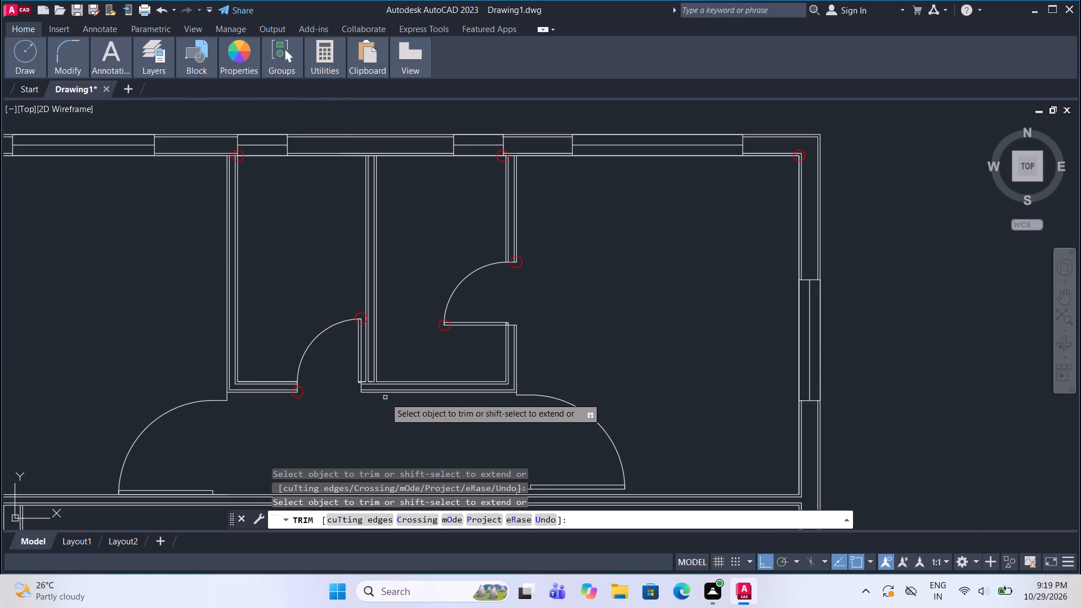
middle_drag(448, 417, 446, 413)
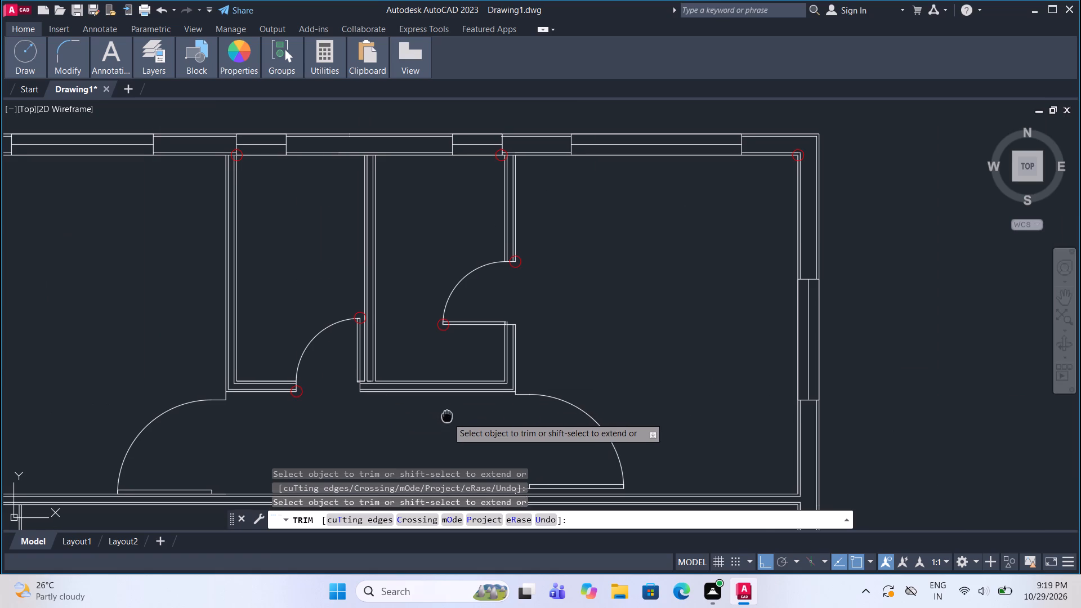
middle_drag(446, 413, 427, 303)
scroll(419, 292, down, 2)
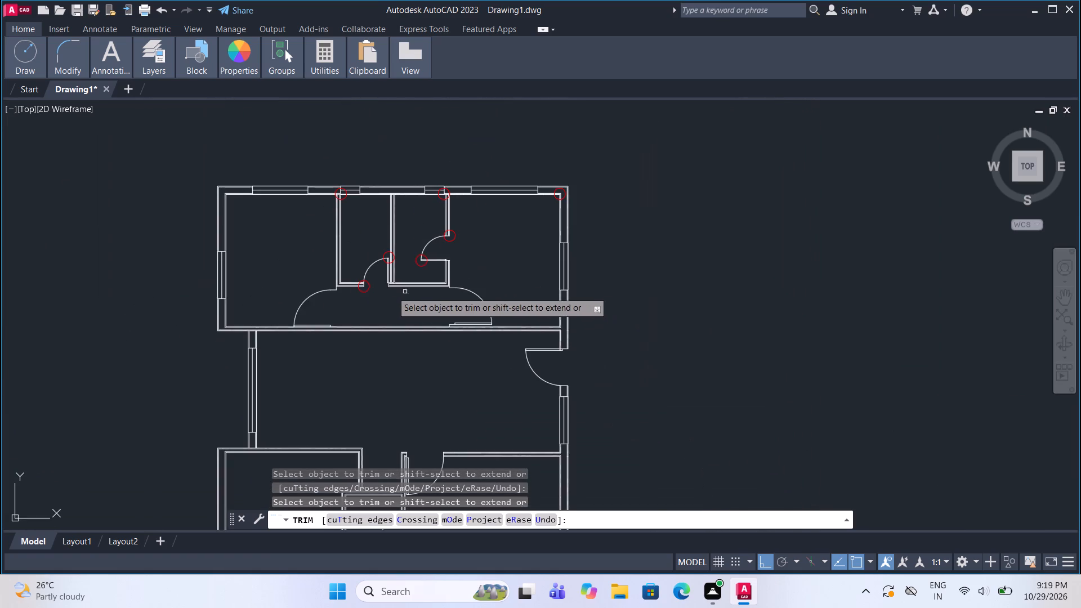
scroll(249, 310, up, 2)
scroll(299, 299, down, 2)
scroll(318, 436, up, 3)
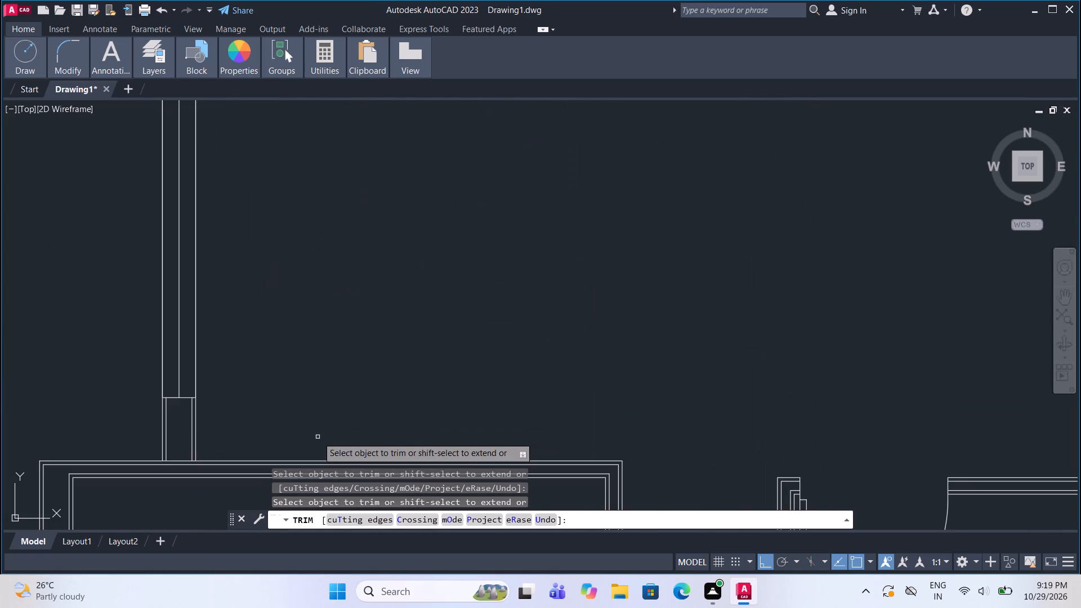
scroll(318, 291, down, 3)
scroll(441, 378, up, 3)
scroll(412, 319, down, 3)
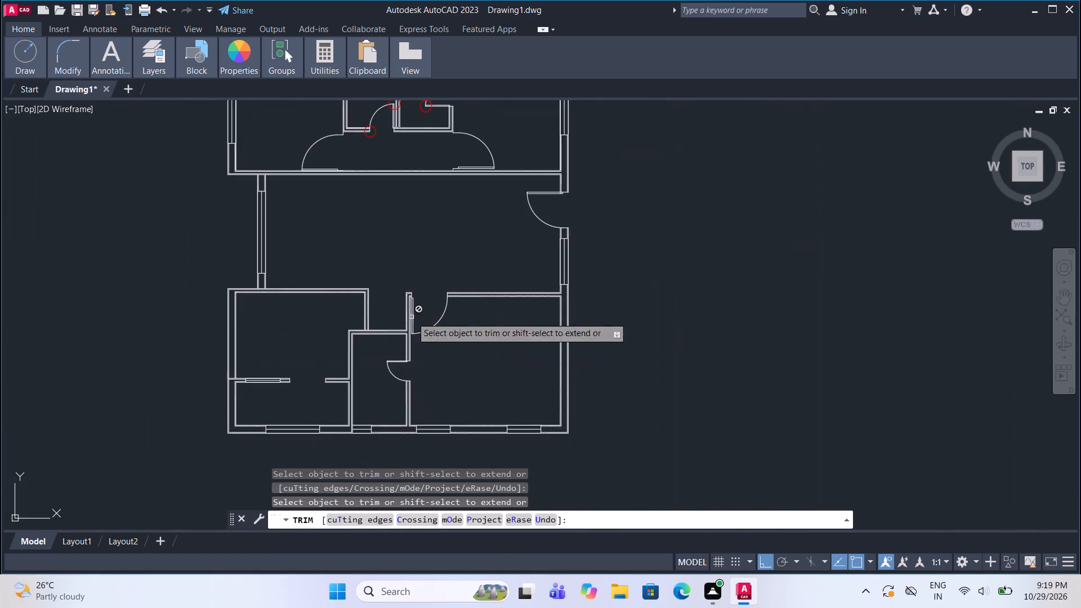
scroll(416, 444, up, 2)
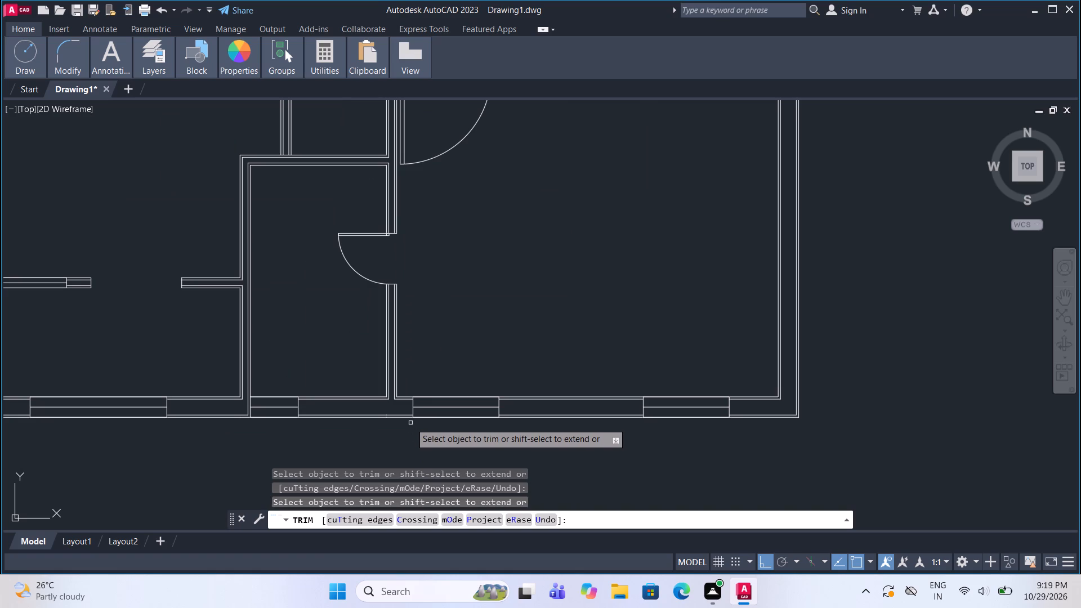
scroll(386, 387, up, 1)
key(Escape)
scroll(404, 424, down, 2)
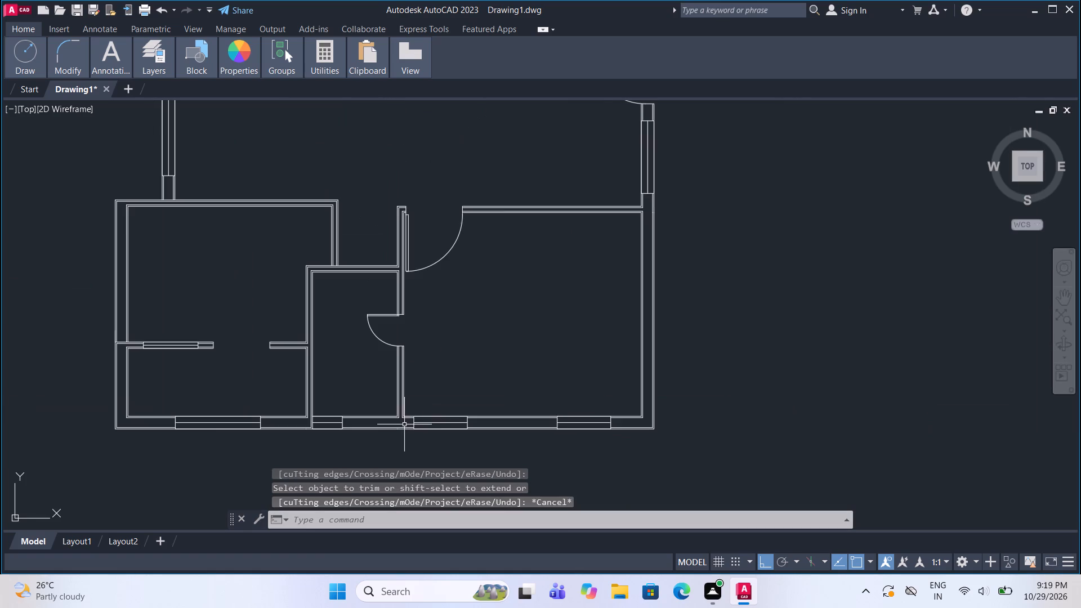
Offset the centre line of the upper-left room's top-wall window 1" to both sides.
scroll(394, 425, down, 2)
scroll(323, 171, up, 3)
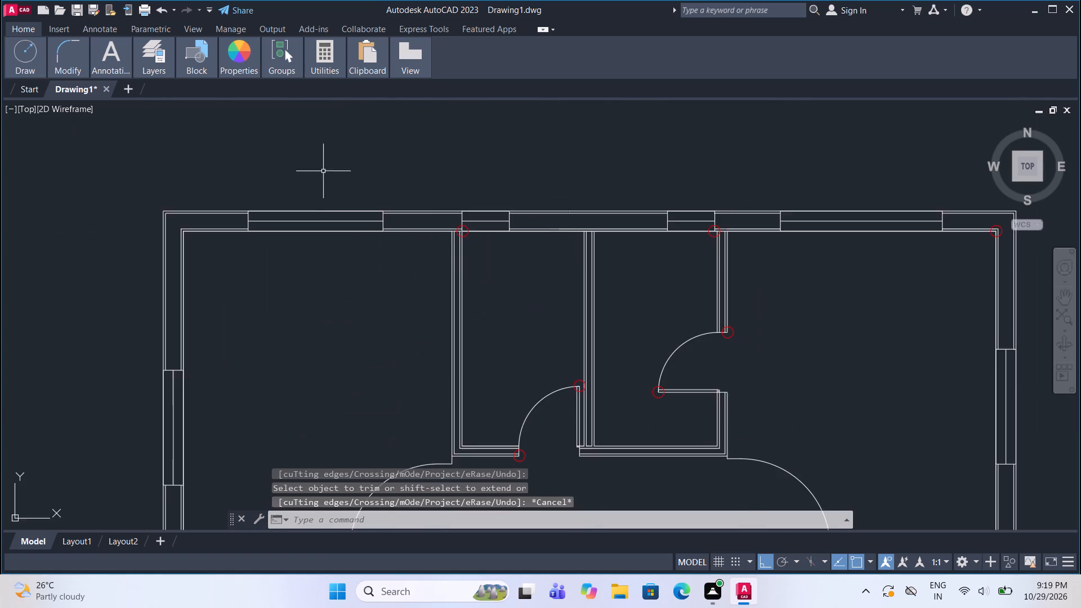
scroll(308, 213, up, 2)
middle_drag(309, 222, 397, 256)
scroll(382, 267, up, 1)
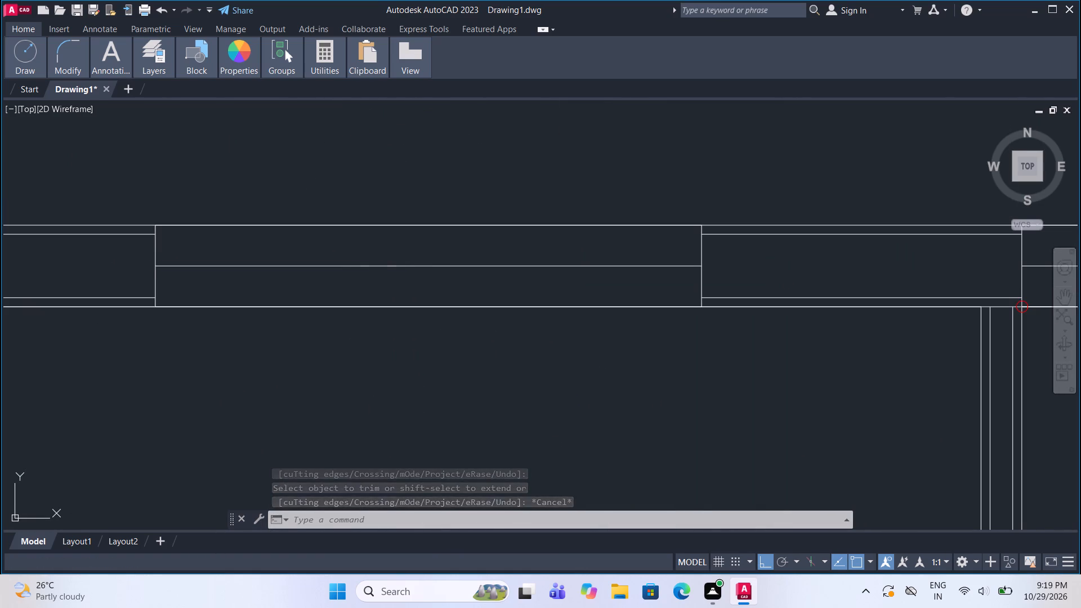
click(377, 266)
double_click(74, 51)
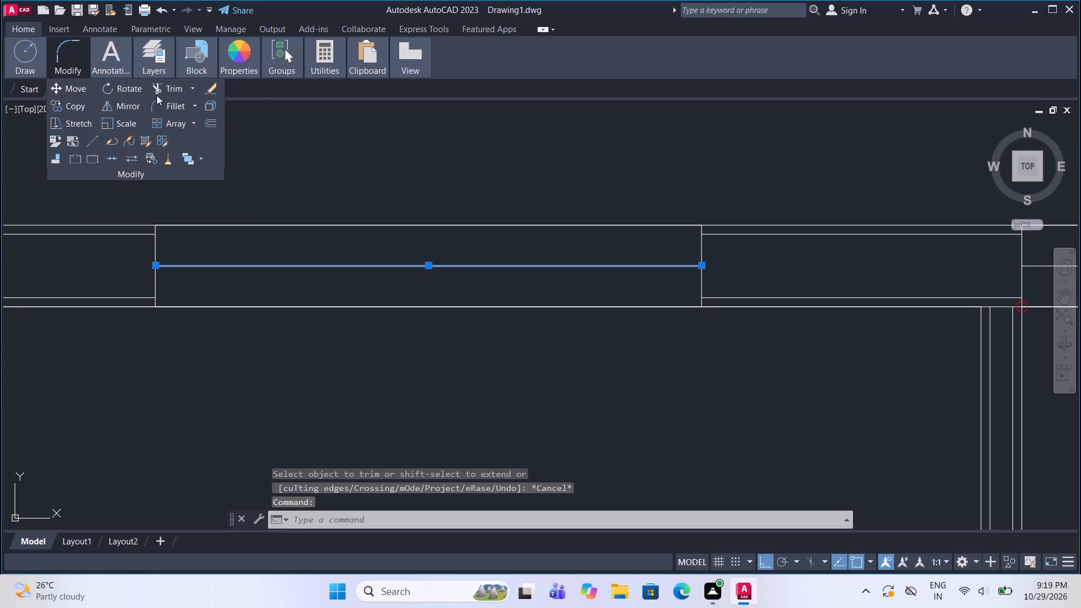
click(207, 119)
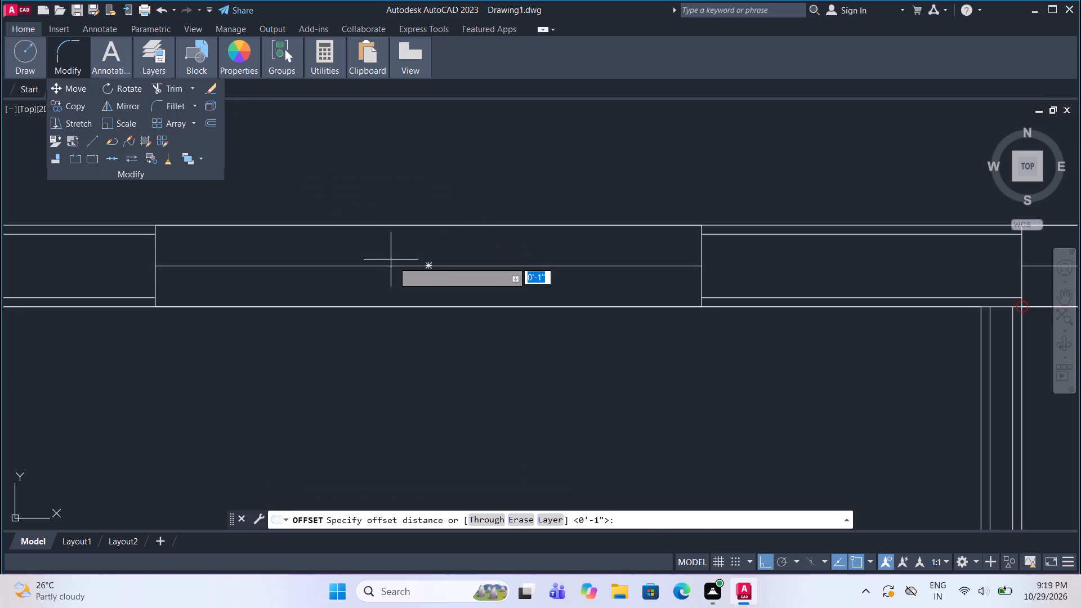
click(394, 263)
text(1")
key(Return)
click(394, 248)
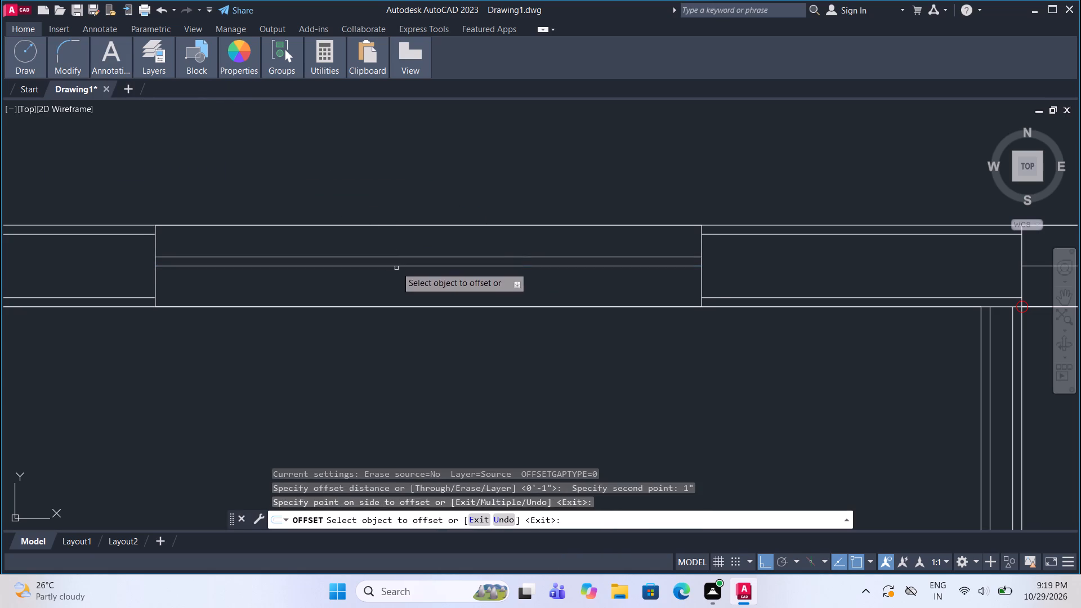
double_click(396, 265)
click(396, 281)
drag(369, 263, 368, 270)
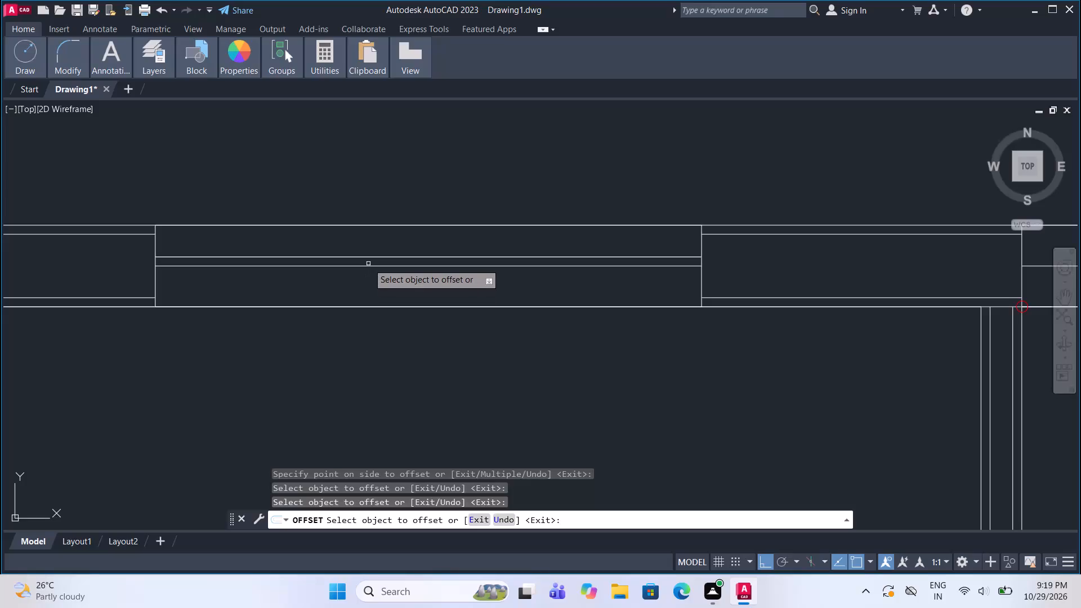
click(368, 263)
click(369, 264)
drag(371, 281, 370, 288)
Offset the centre line of the left small room's top-wall window 1" above and below.
scroll(348, 273, down, 4)
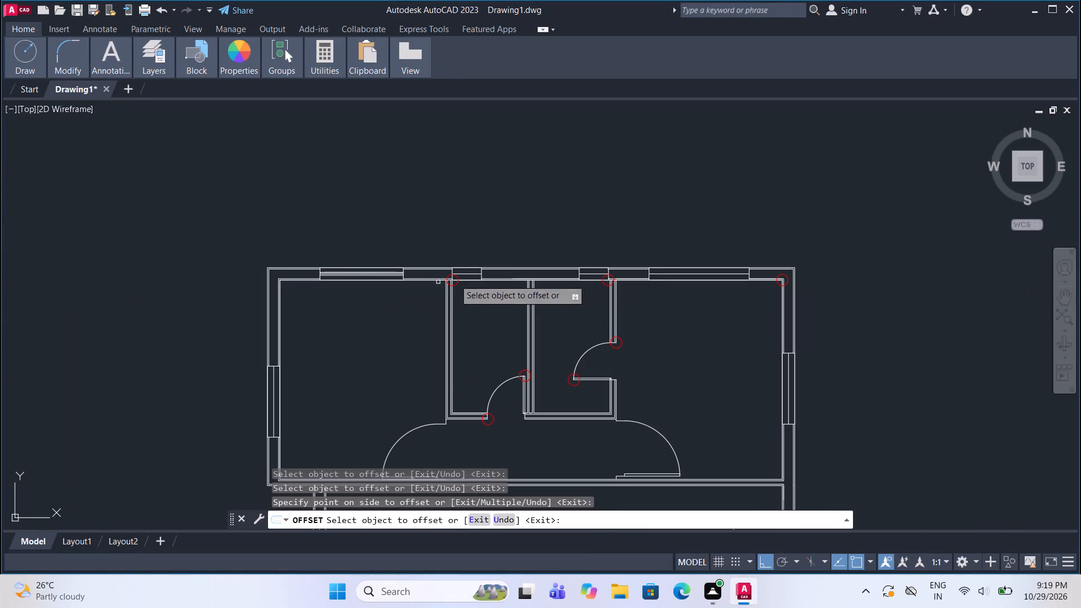
scroll(485, 271, up, 3)
click(421, 280)
click(416, 267)
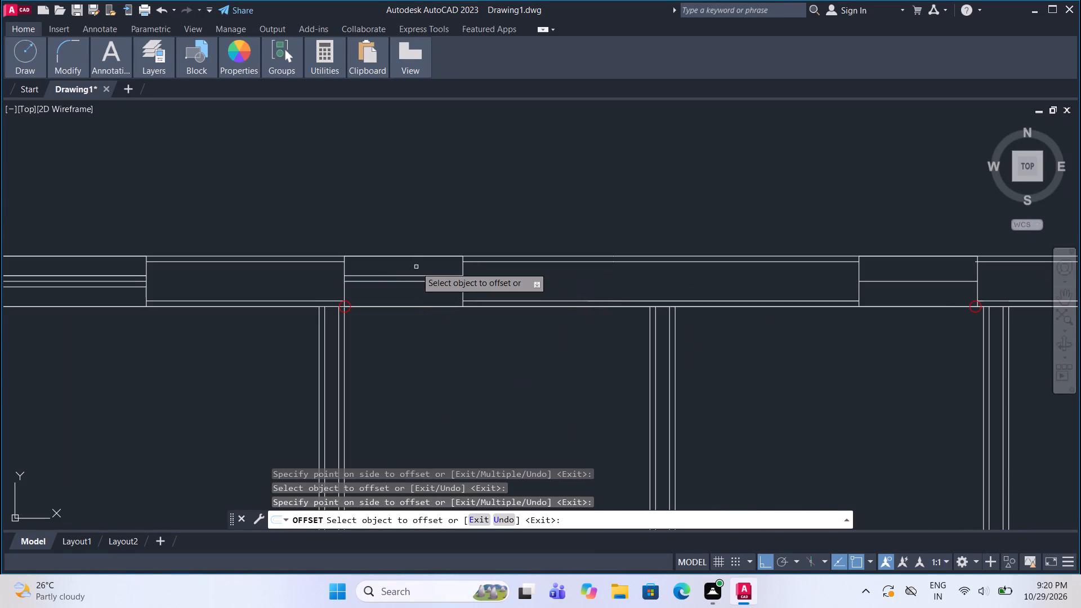
scroll(415, 280, up, 1)
click(415, 280)
click(417, 299)
Offset the centre line of the right small room's top-wall window 1" above and below.
scroll(409, 305, down, 4)
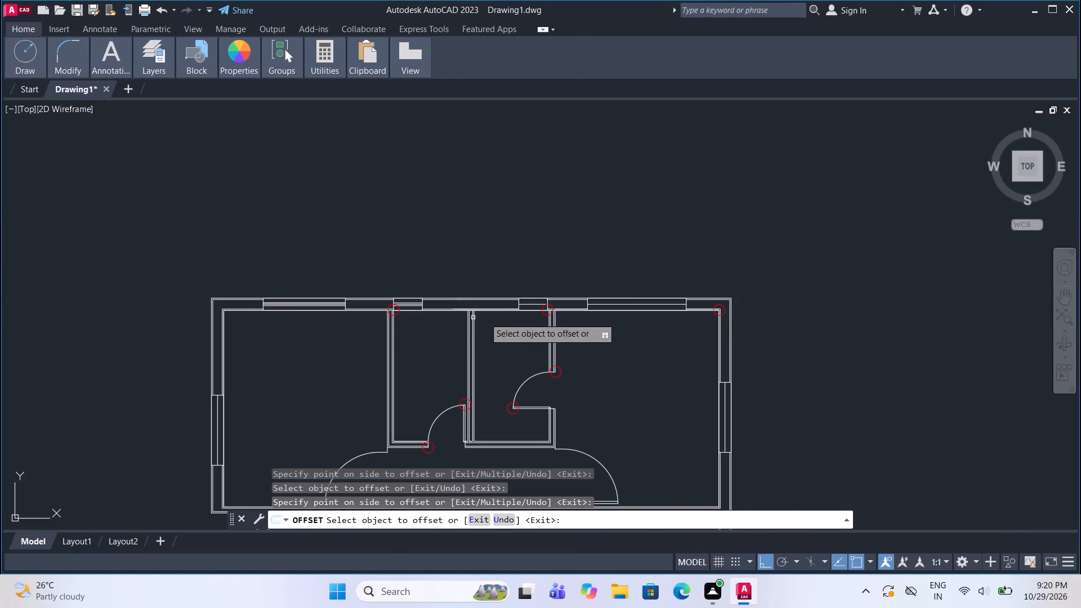
scroll(555, 303, up, 3)
scroll(492, 306, up, 1)
click(474, 300)
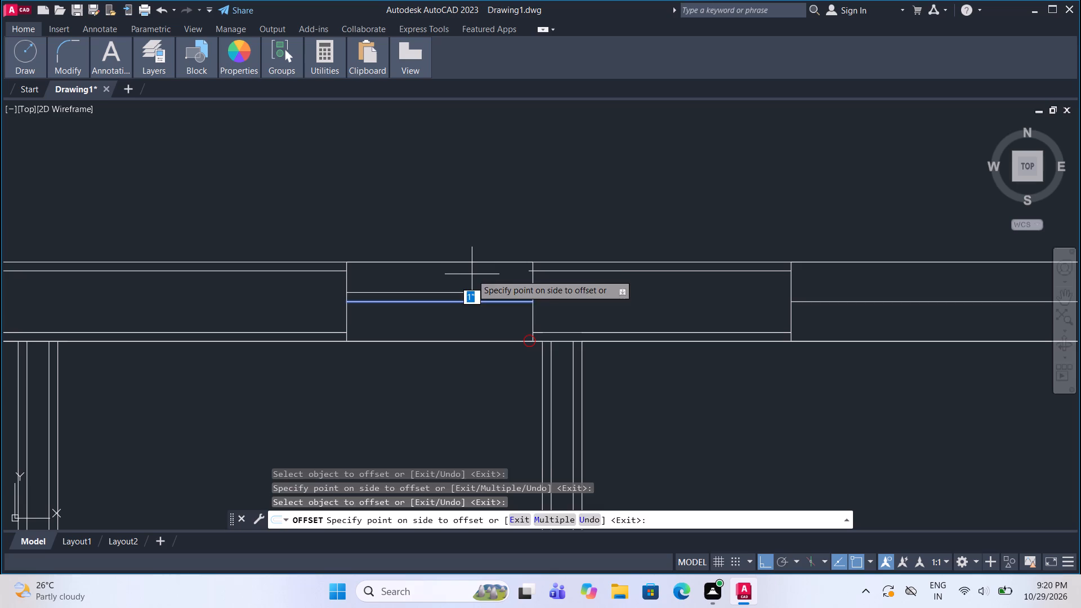
click(472, 276)
drag(470, 301, 470, 308)
click(466, 327)
Offset the centre line of the upper-right room's wide top-wall window 1" above and below.
scroll(405, 314, down, 4)
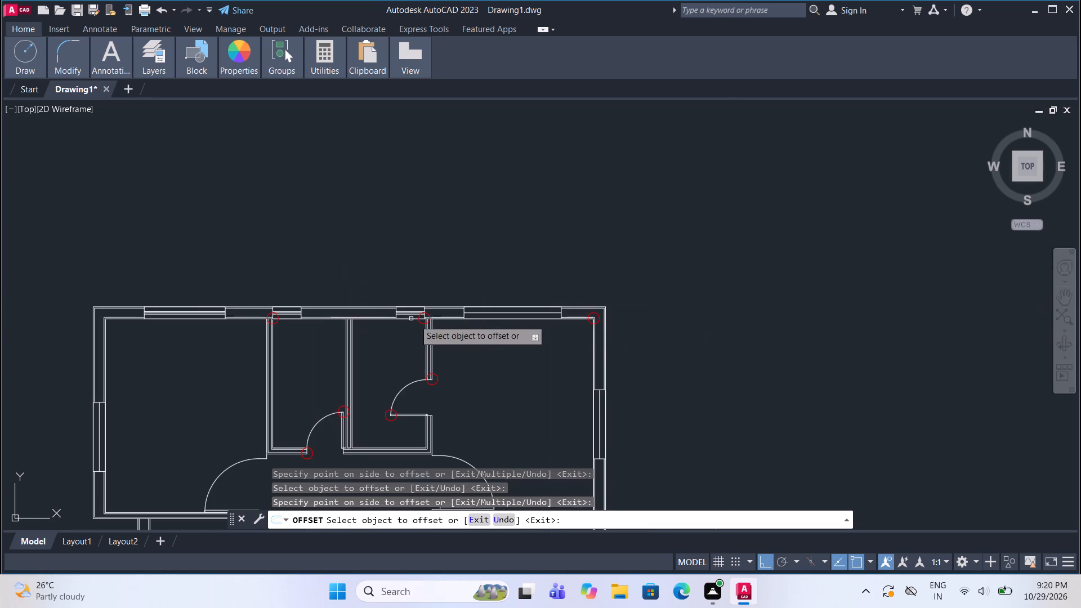
scroll(516, 308, up, 4)
click(499, 333)
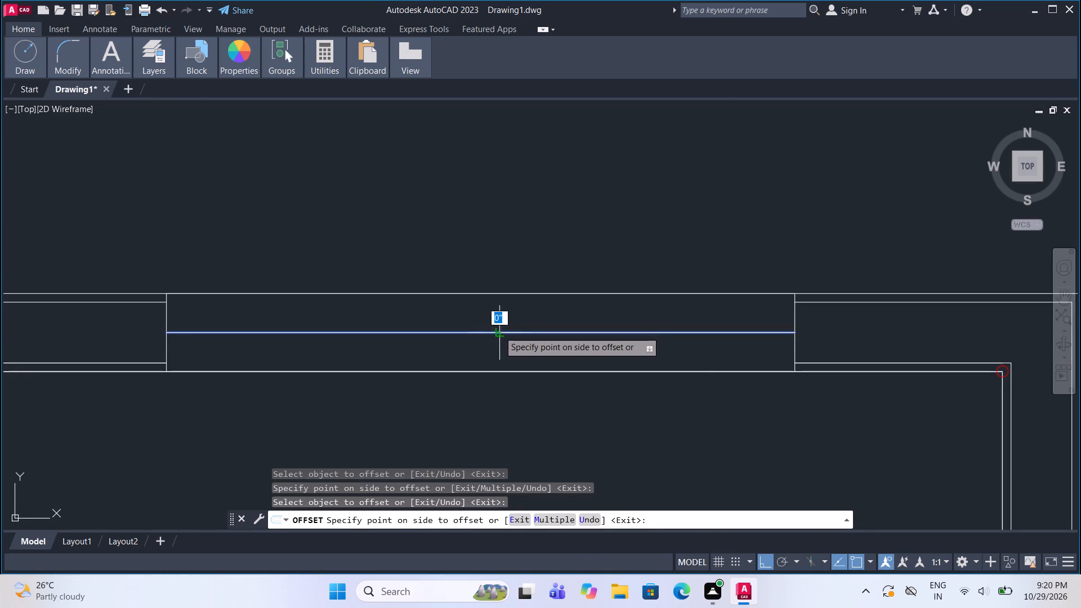
click(495, 312)
drag(494, 334, 494, 339)
drag(493, 343, 490, 354)
double_click(490, 355)
Offset the centre line of the window in the upper-right room's outer side wall 1" to both sides.
scroll(490, 287, down, 4)
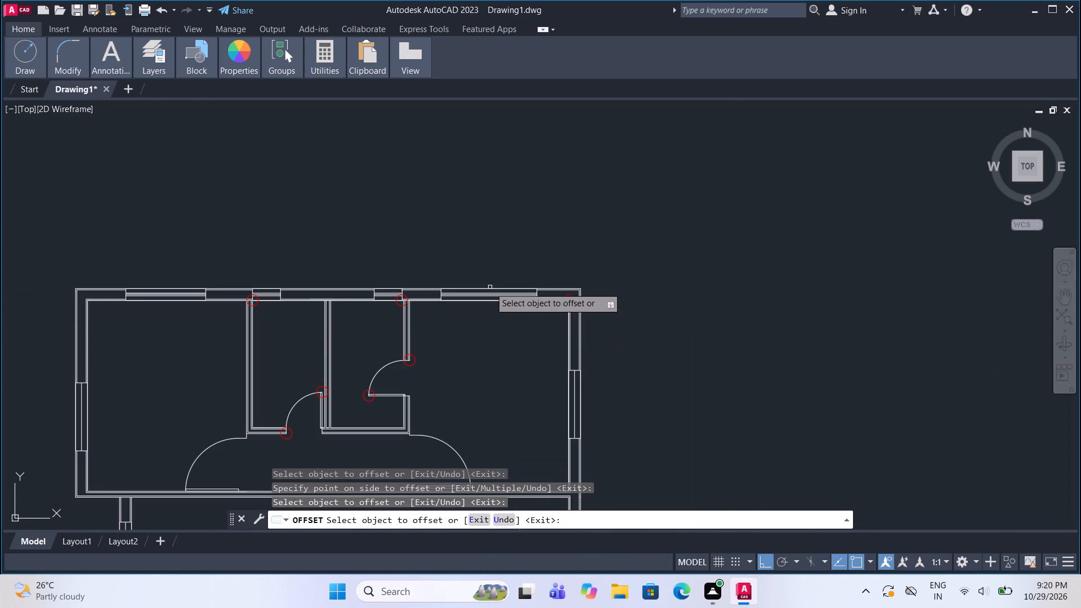
scroll(570, 399, up, 3)
click(574, 405)
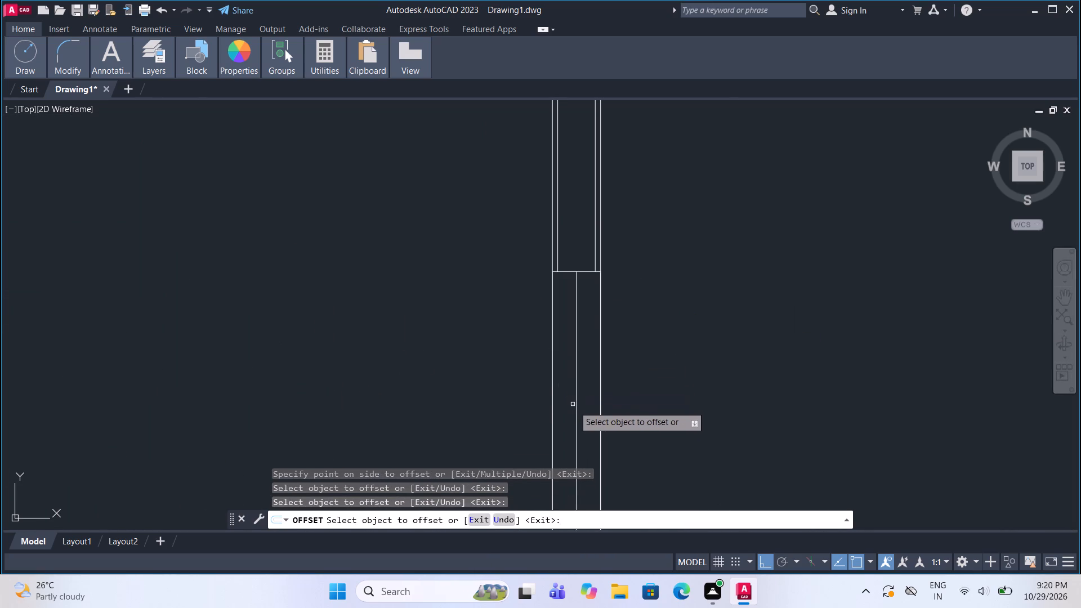
click(575, 408)
click(561, 389)
drag(577, 401, 581, 406)
click(584, 408)
click(591, 415)
Offset the centre line of the right outer wall's window below the entrance door 1" to both sides.
scroll(553, 306, down, 5)
scroll(559, 422, up, 4)
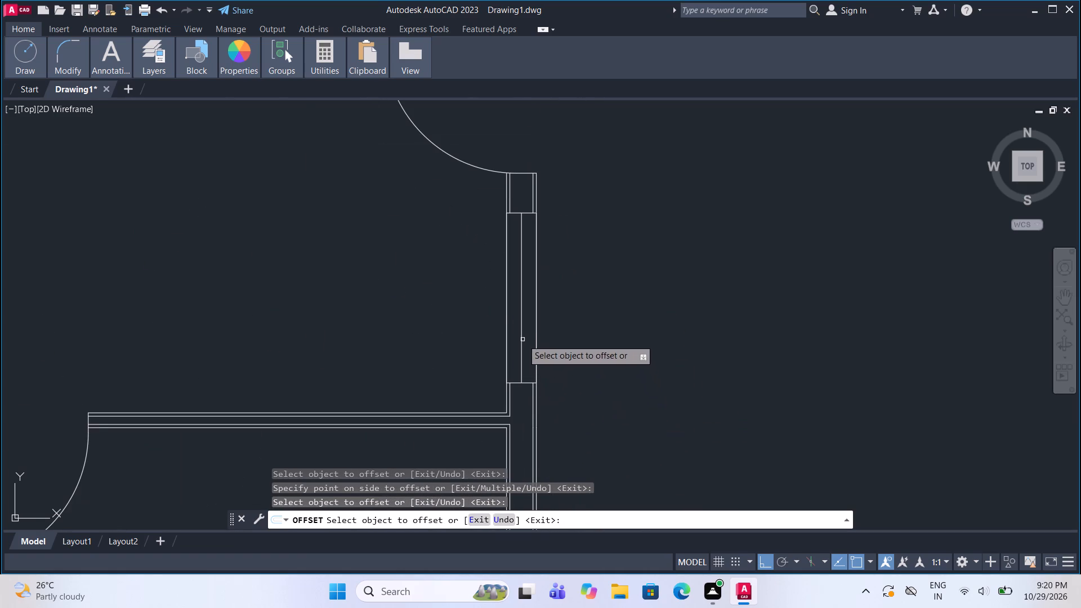
click(522, 339)
click(516, 334)
scroll(521, 343, up, 2)
click(517, 337)
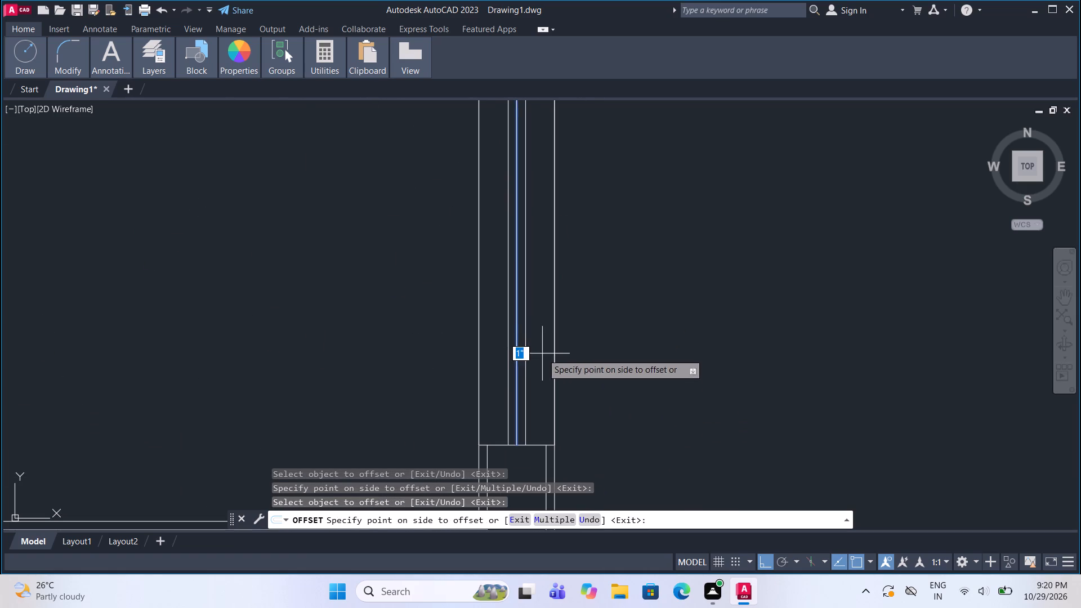
click(542, 352)
Offset the centre line of the bottom wall's rightmost window 1" above and below.
scroll(519, 284, down, 6)
scroll(494, 382, up, 5)
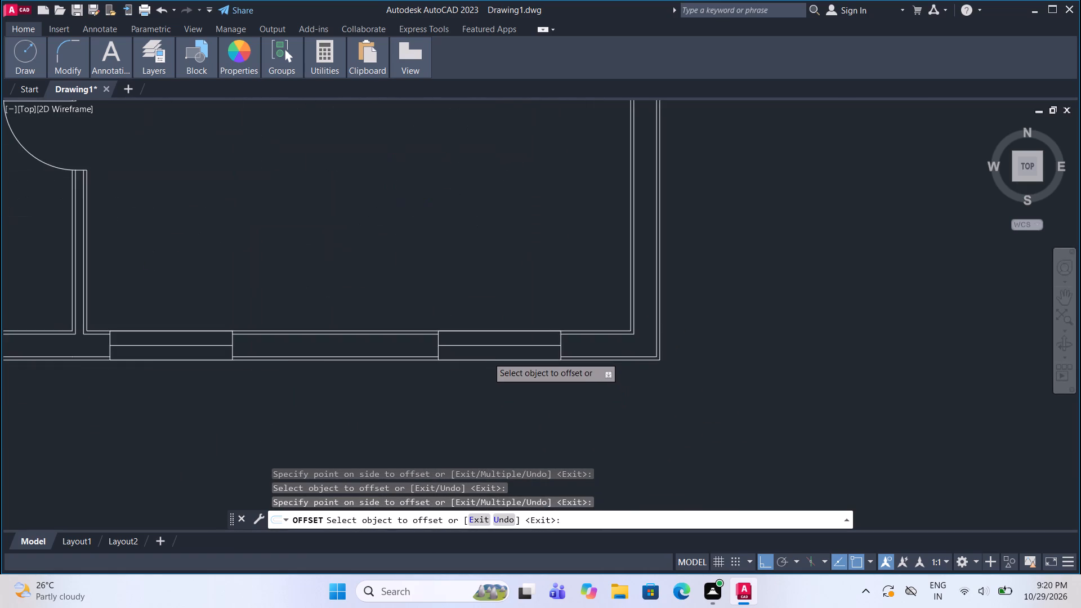
scroll(488, 357, up, 1)
click(481, 331)
click(478, 311)
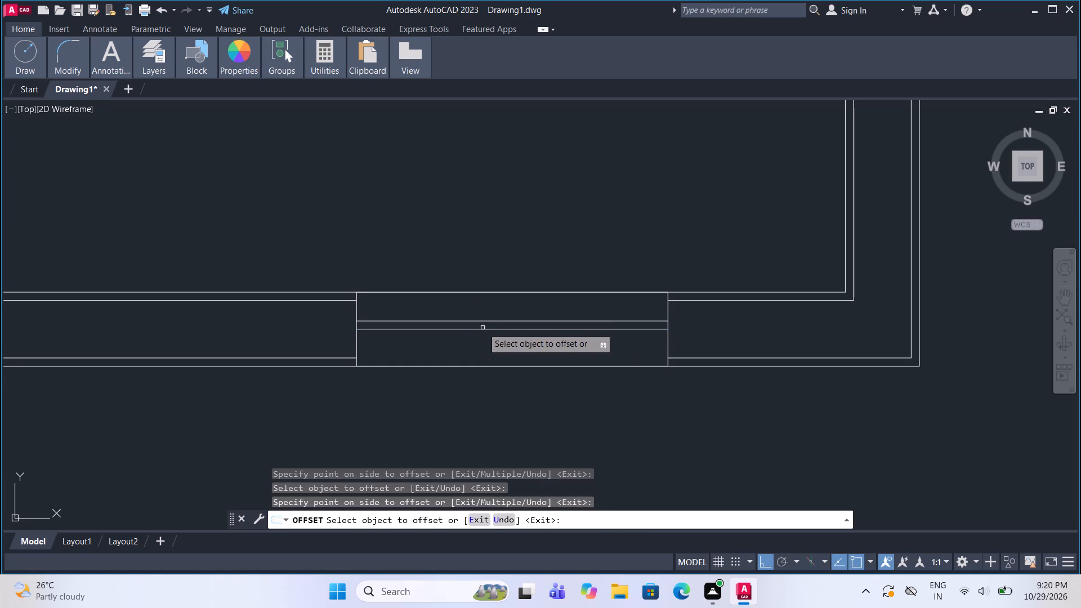
click(483, 328)
click(486, 347)
Offset the centre line of the lower-right room's other bottom-wall window, nearer the partition, 1" above and below.
scroll(536, 359, down, 4)
scroll(420, 356, up, 4)
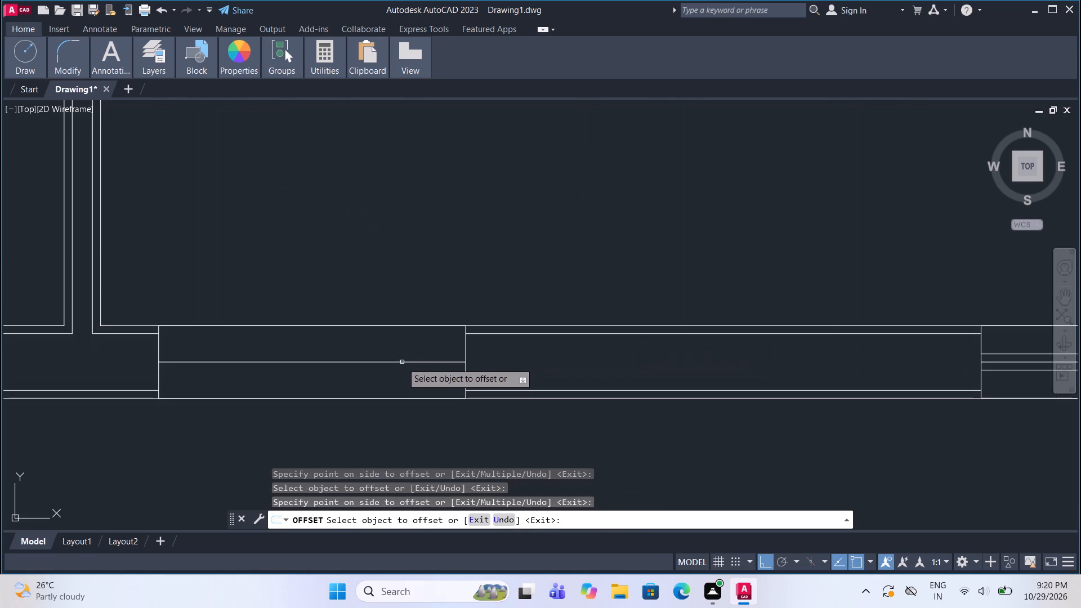
click(402, 363)
click(404, 345)
drag(410, 361, 410, 368)
drag(410, 372, 412, 381)
click(412, 381)
Offset the centre line of the small bottom-wall window in the narrow lower room 1" above and below.
scroll(569, 359, down, 4)
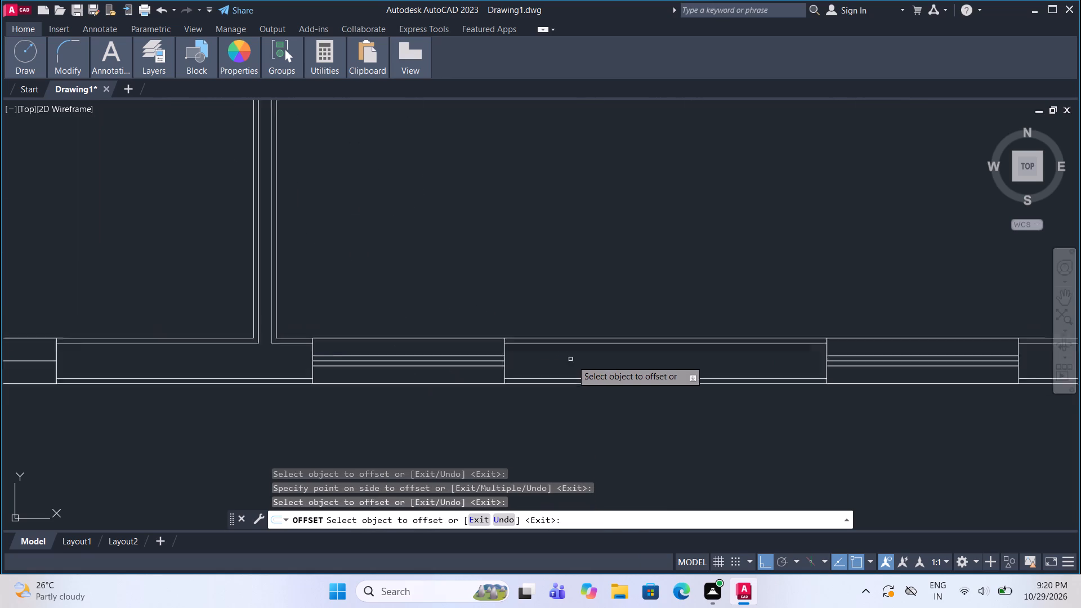
scroll(437, 363, up, 4)
click(428, 354)
click(431, 335)
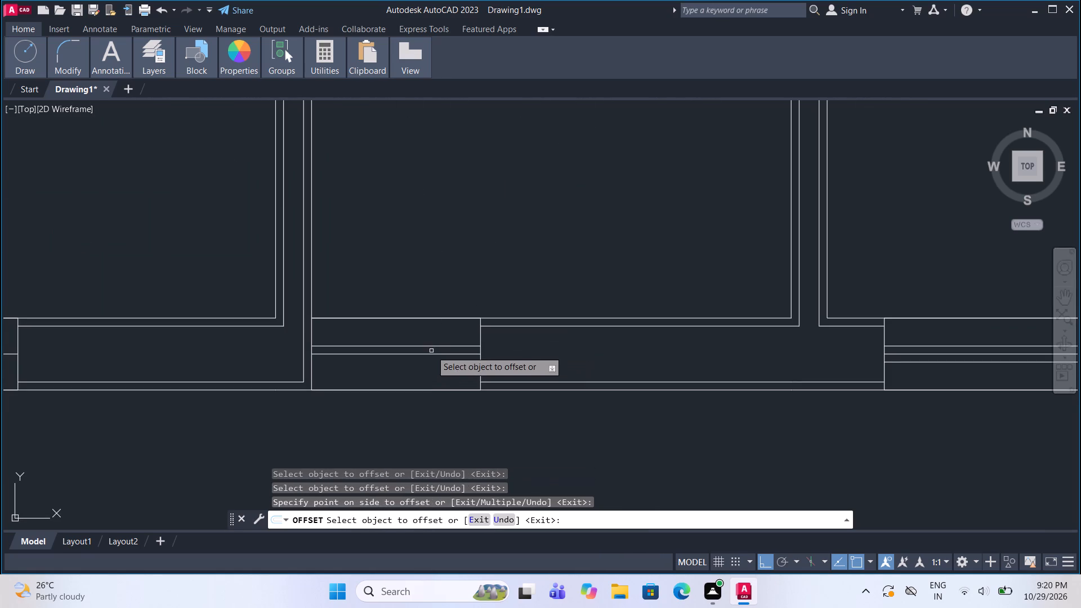
drag(431, 351, 431, 356)
click(433, 352)
drag(432, 370, 437, 379)
Offset the centre line of the wide window in the lower-left room's bottom wall 1" above and below.
scroll(580, 358, down, 3)
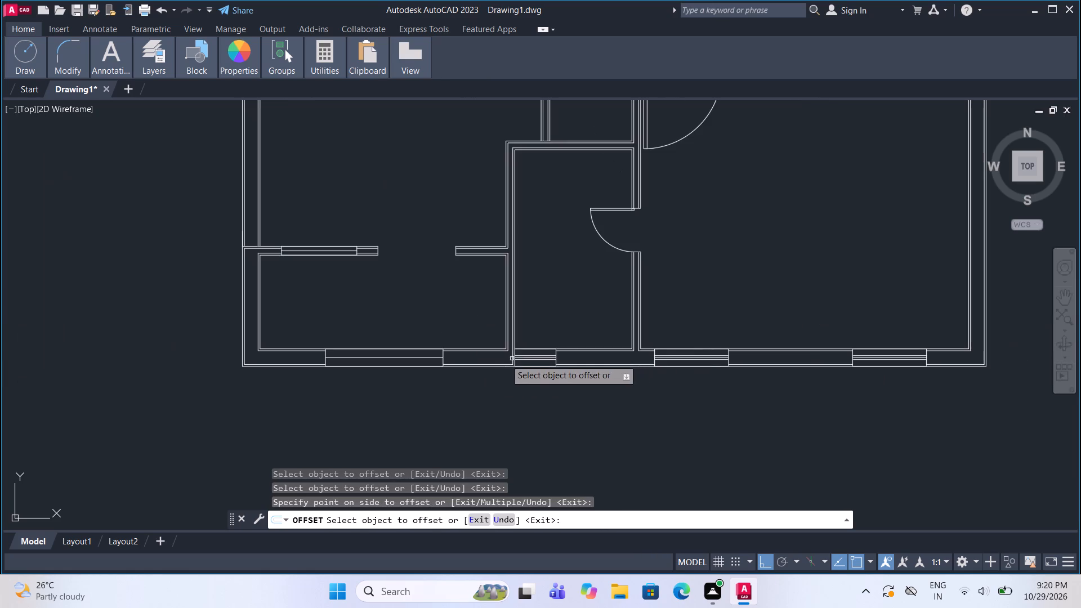
scroll(393, 358, up, 3)
click(392, 359)
click(404, 341)
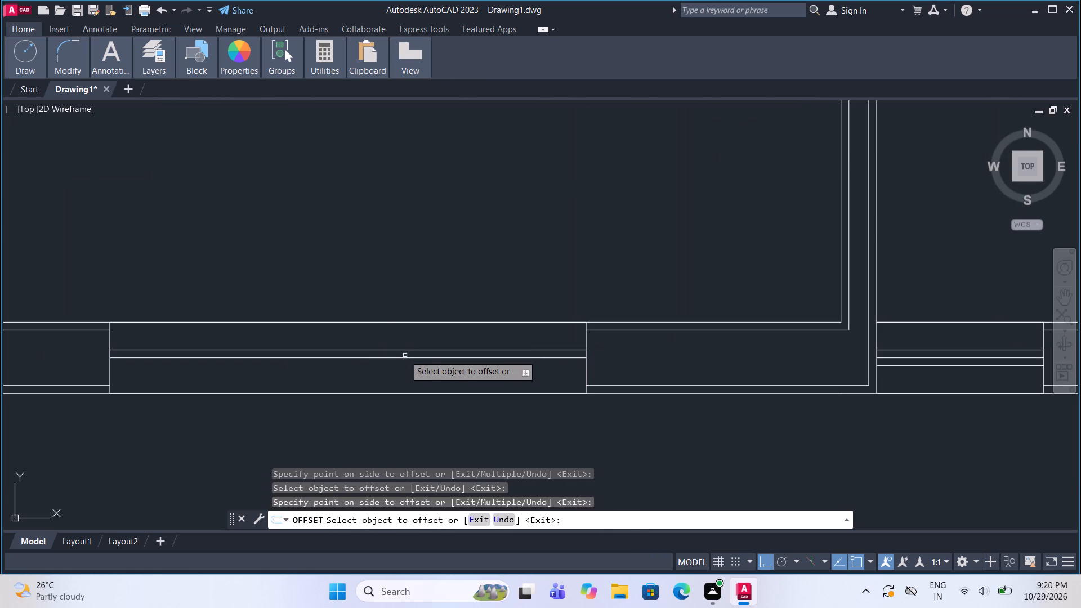
click(405, 357)
click(405, 364)
click(414, 356)
click(422, 382)
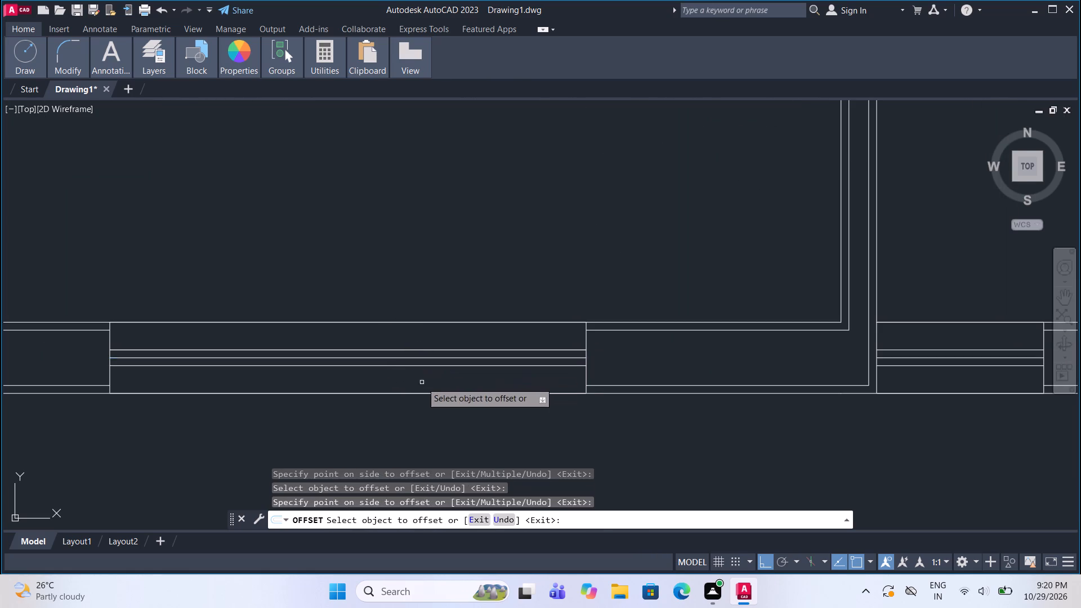
Offset the centre line of the window in the partition between the two lower-left rooms 1" above and below.
scroll(442, 398, down, 4)
scroll(376, 324, up, 4)
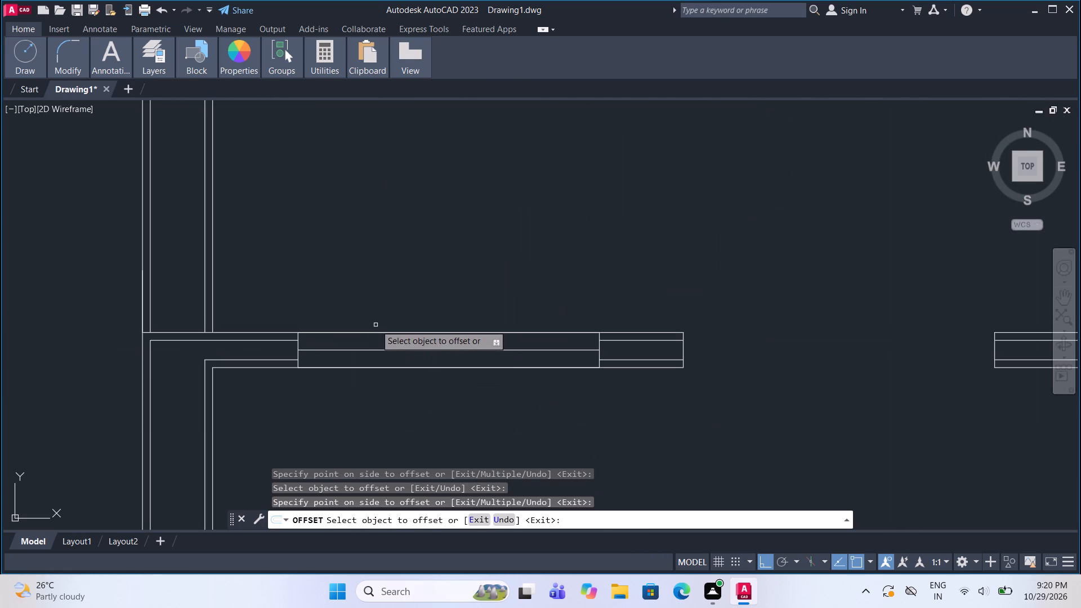
click(391, 349)
click(390, 337)
click(394, 349)
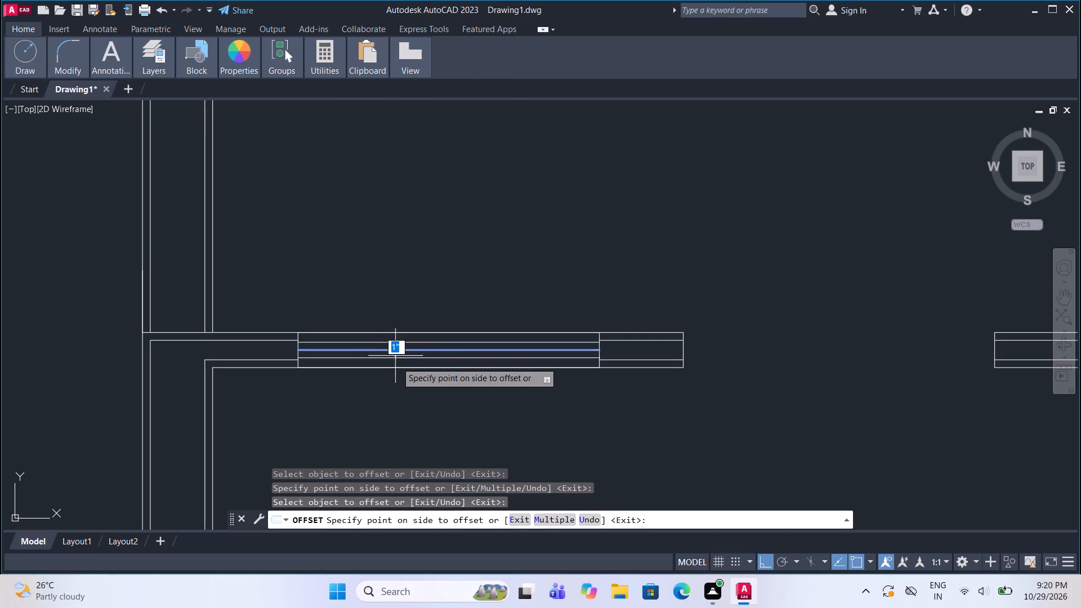
click(397, 365)
Offset the centre line of the tall window in the central room's left wall 1" to both sides.
scroll(399, 370, down, 4)
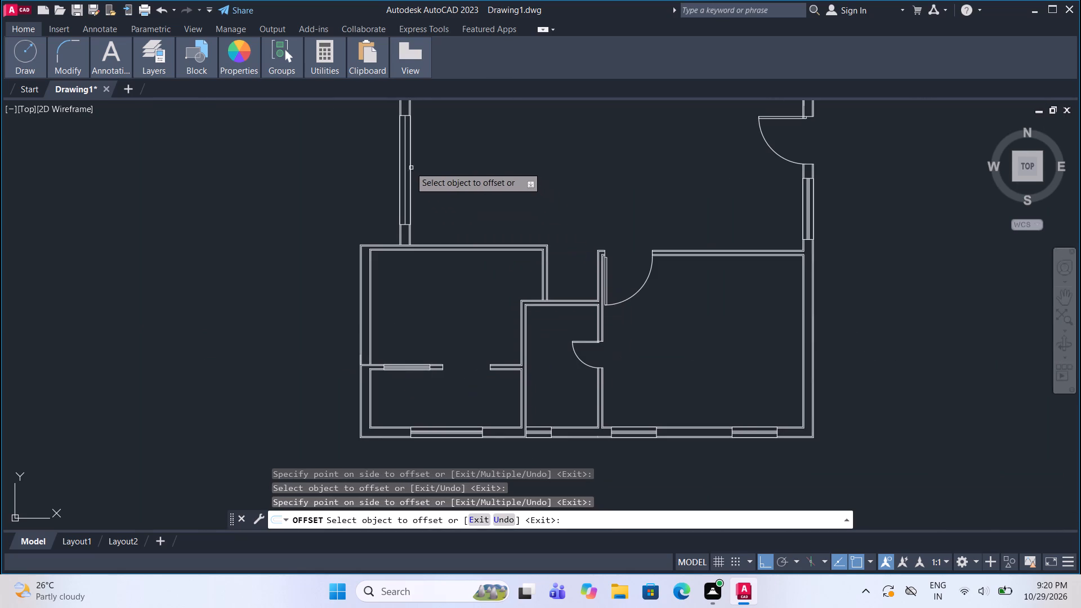
scroll(403, 157, up, 3)
click(405, 187)
click(393, 173)
click(406, 192)
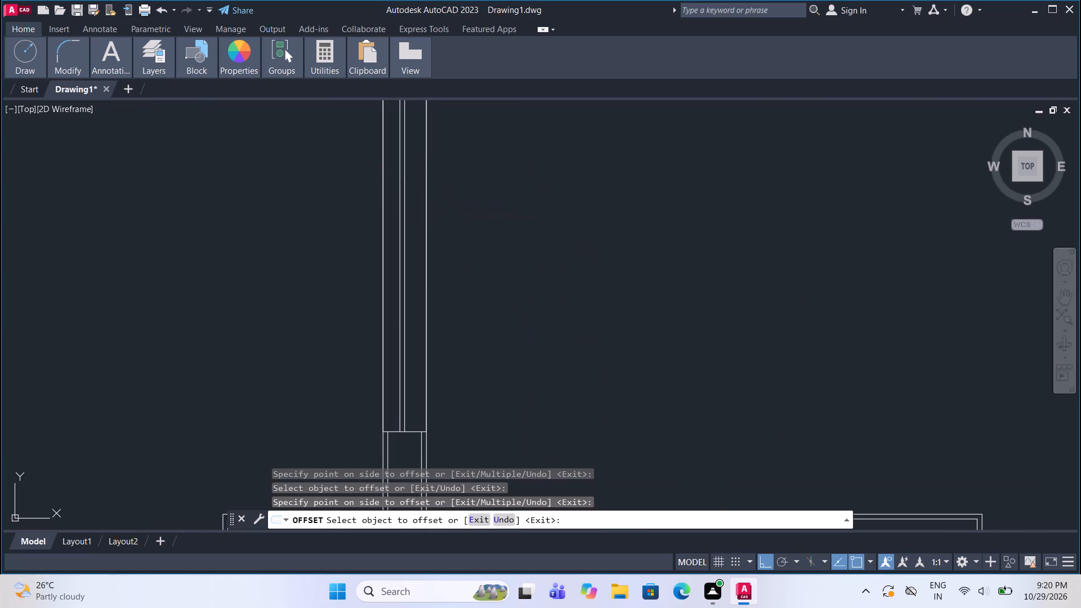
click(418, 207)
Offset the centre line of the window in the upper-left room's left wall 1" to both sides.
scroll(444, 343, down, 4)
scroll(413, 236, up, 1)
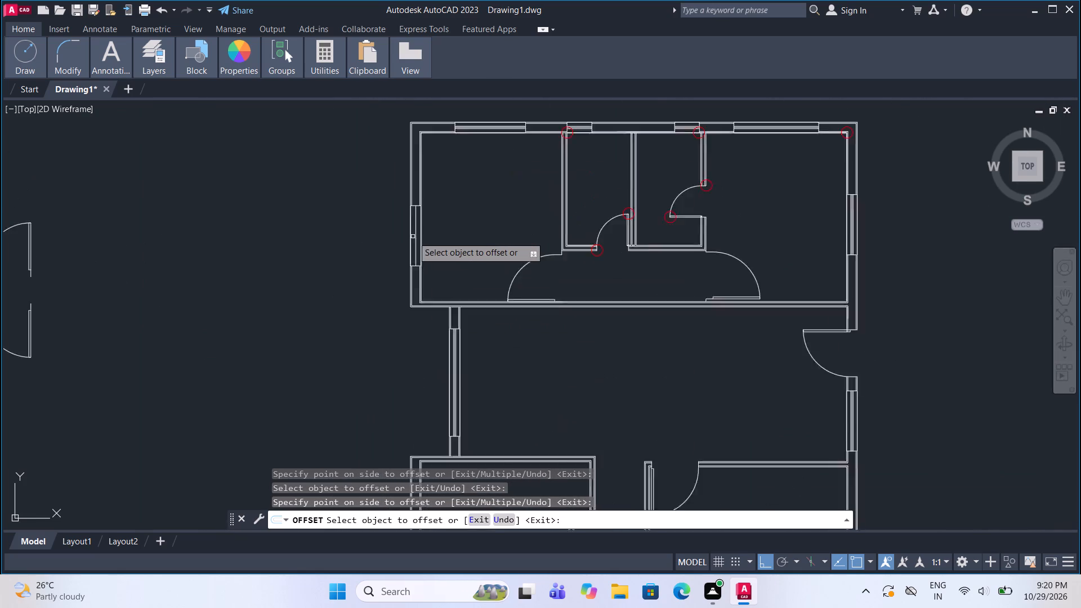
scroll(413, 236, up, 3)
click(418, 262)
click(403, 248)
click(418, 260)
click(432, 277)
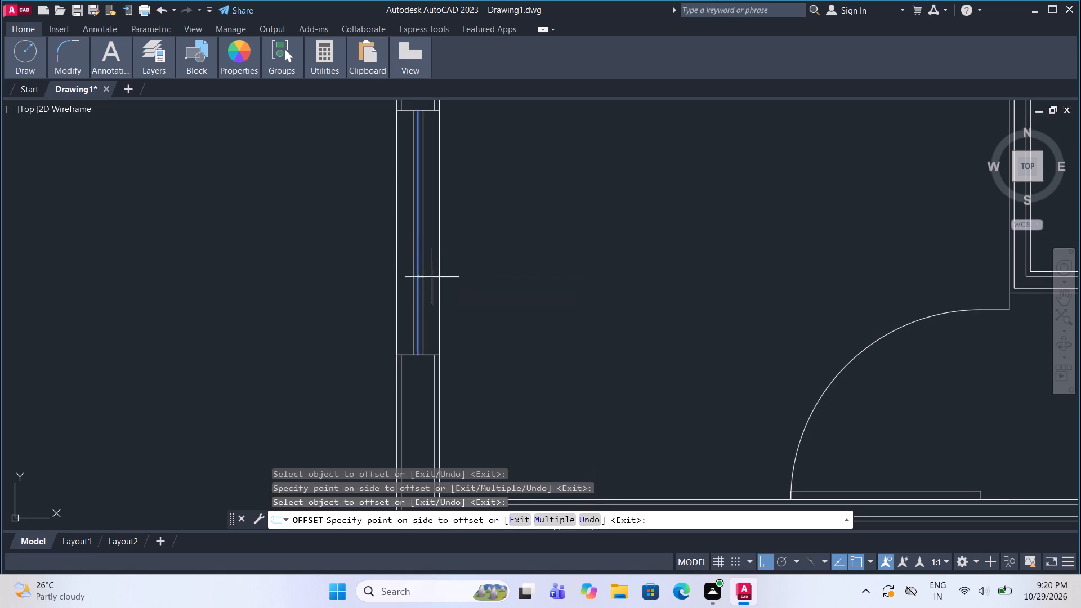
Examine the windows along the top and bottom walls for missing offset lines, and leave the Offset command.
scroll(410, 274, down, 4)
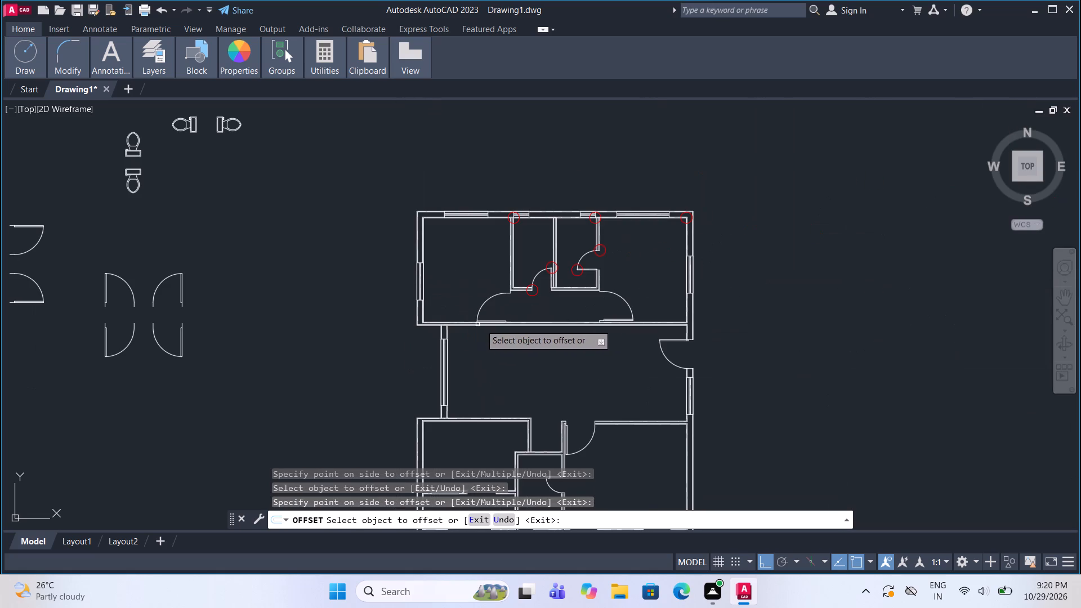
scroll(543, 187, up, 3)
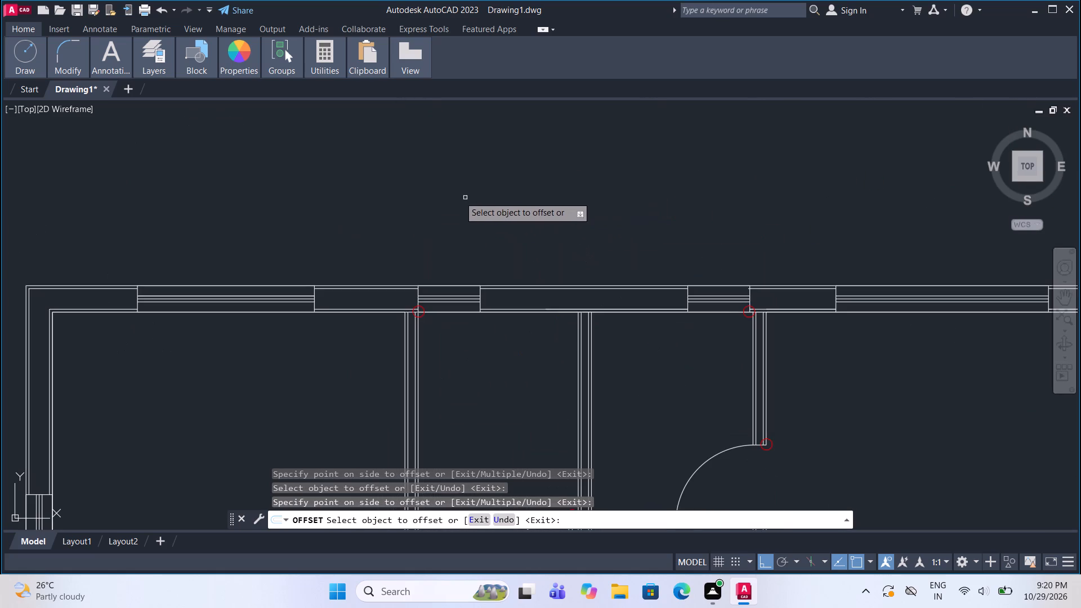
scroll(455, 193, down, 2)
scroll(535, 360, up, 2)
scroll(468, 256, down, 4)
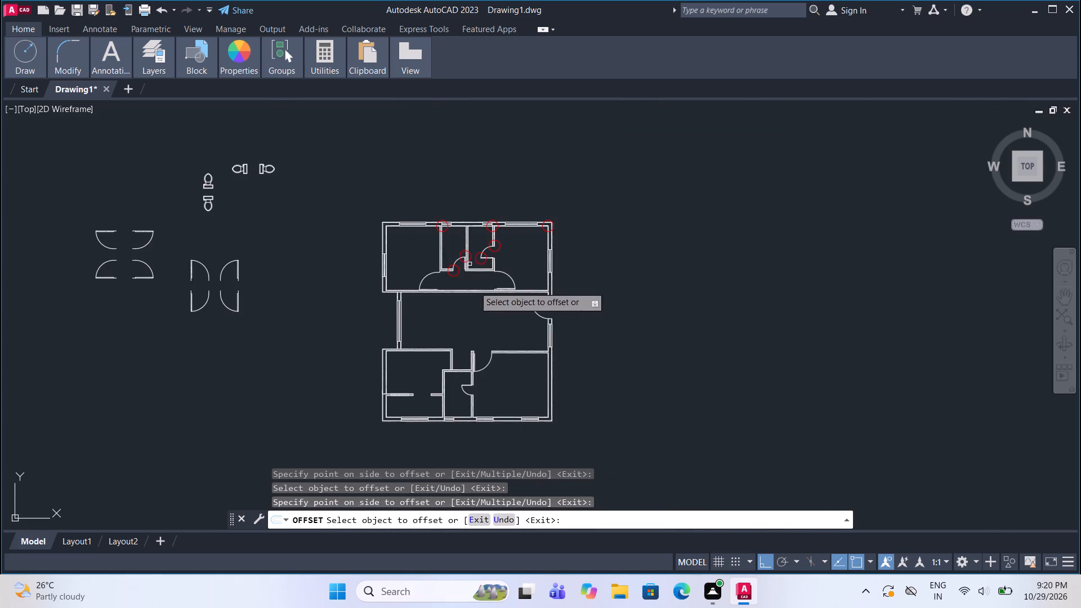
scroll(478, 400, up, 4)
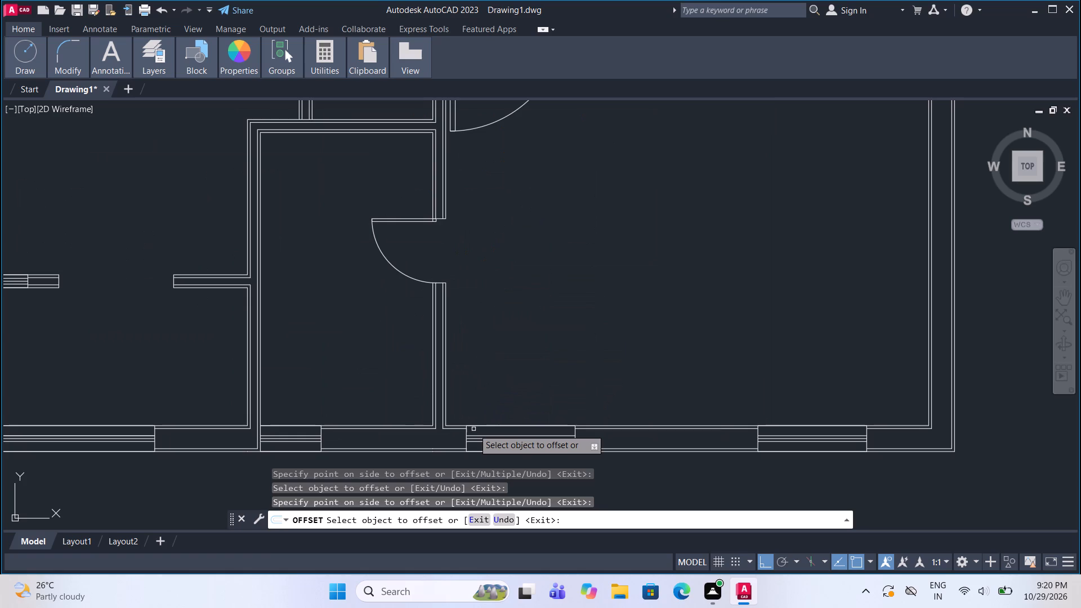
scroll(474, 429, down, 4)
key(Escape)
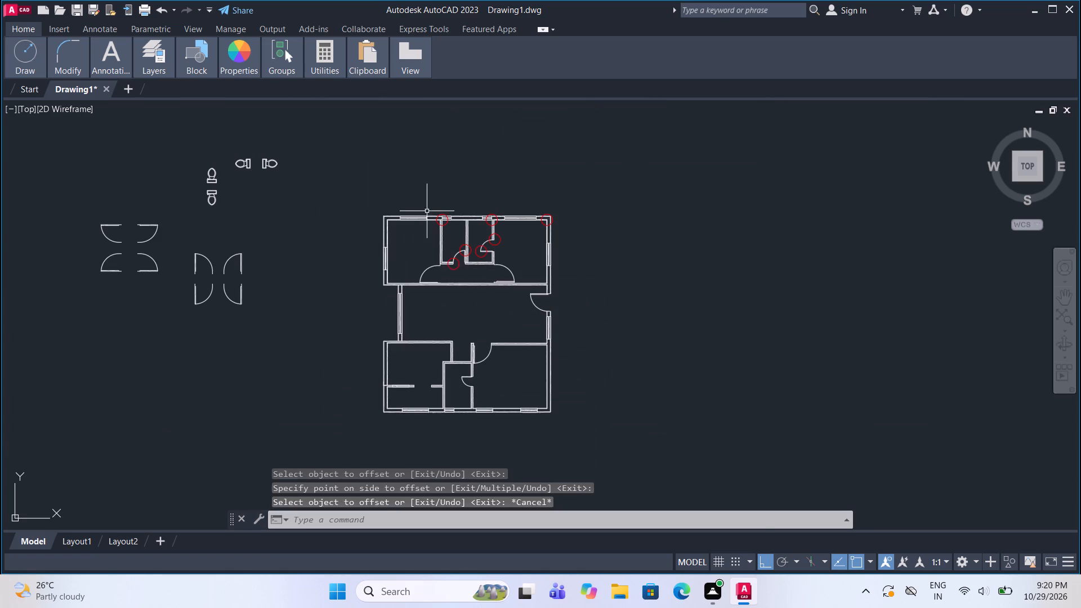
Delete the centre lines of the upper-left room's top-wall window and the small window beside it.
scroll(408, 216, up, 6)
click(408, 229)
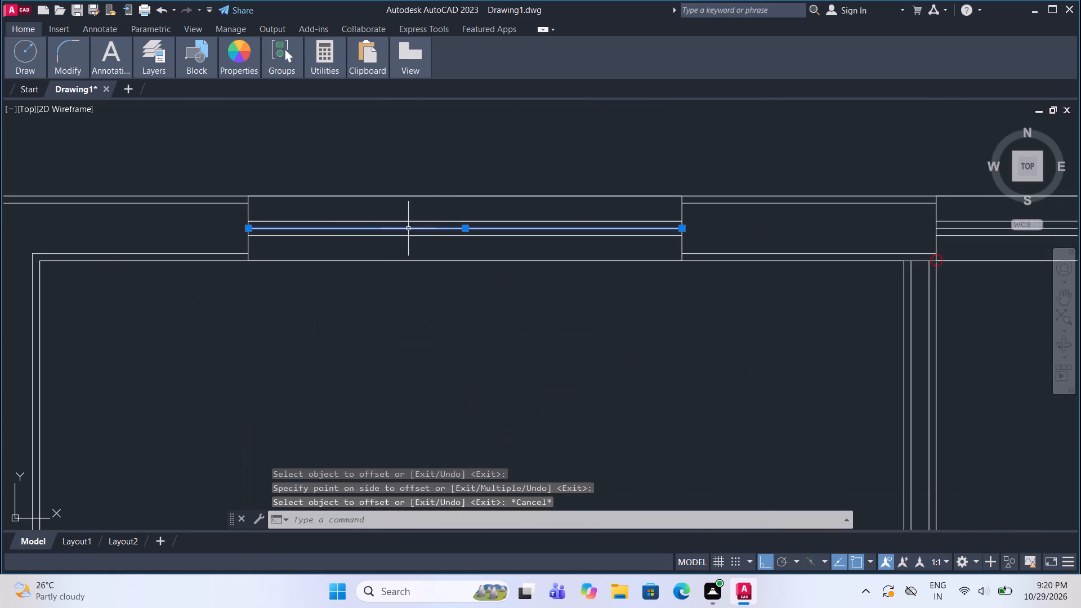
key(Delete)
scroll(379, 240, down, 4)
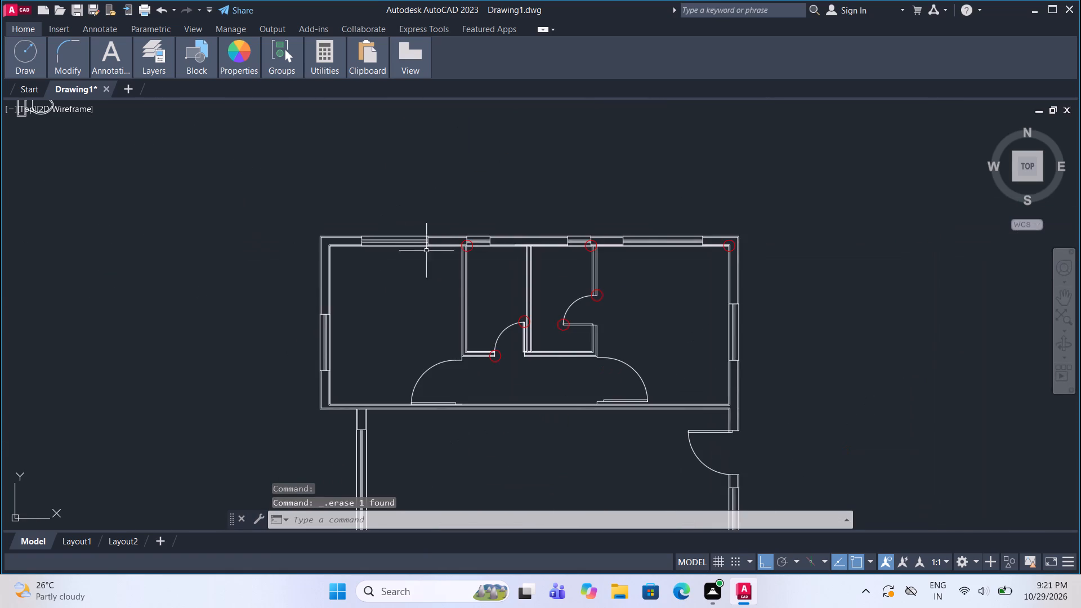
scroll(540, 244, up, 1)
scroll(443, 236, up, 3)
click(445, 245)
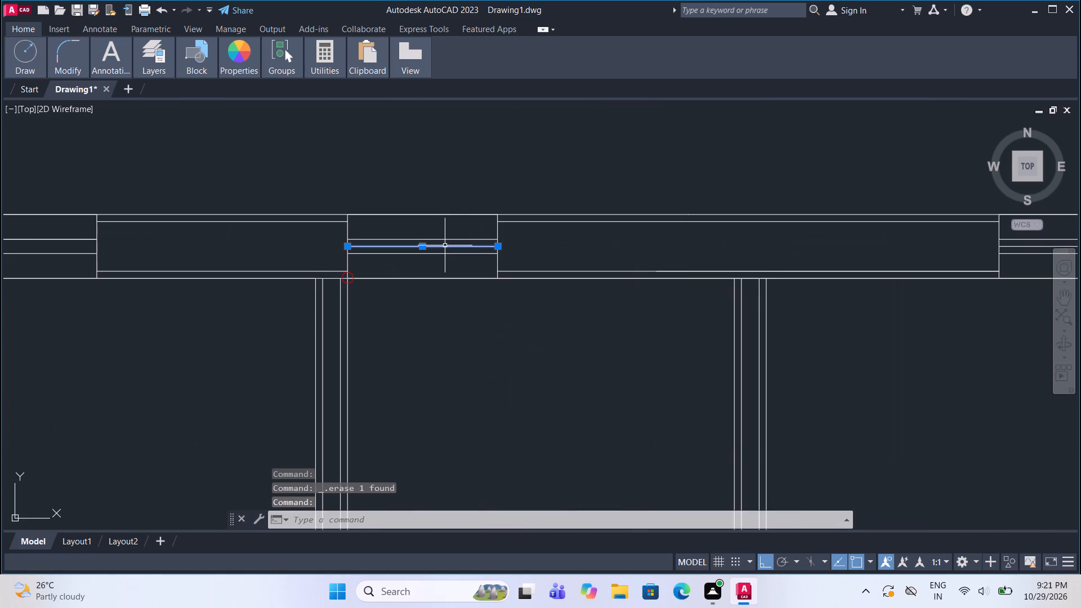
key(Delete)
scroll(373, 261, down, 3)
Delete the centre lines of the second small window and the upper-right room's window in the top wall.
scroll(537, 260, up, 3)
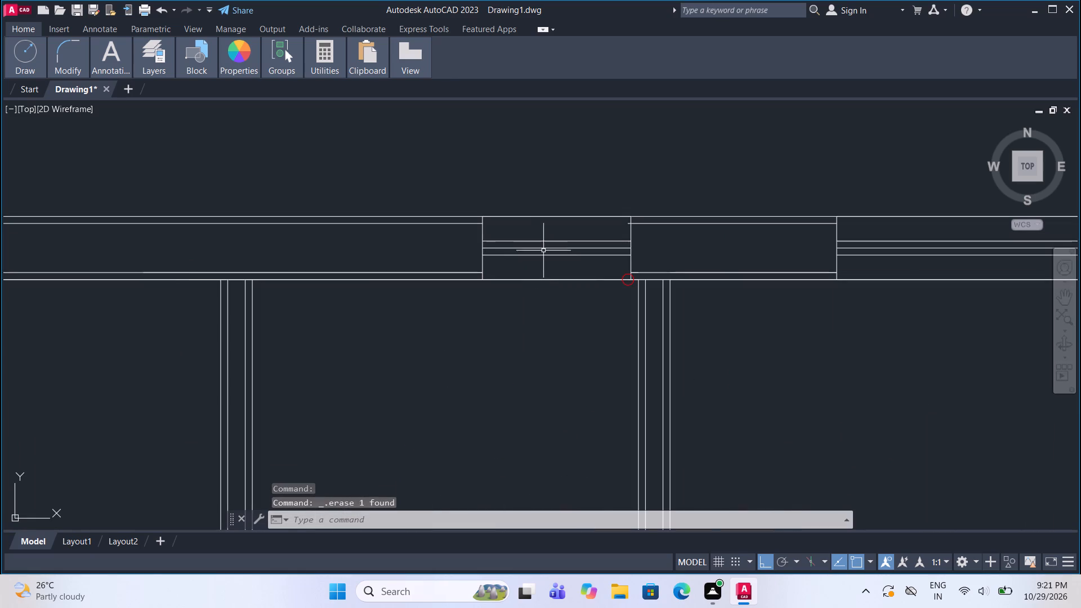
click(543, 248)
scroll(371, 286, down, 3)
key(Delete)
scroll(583, 253, up, 2)
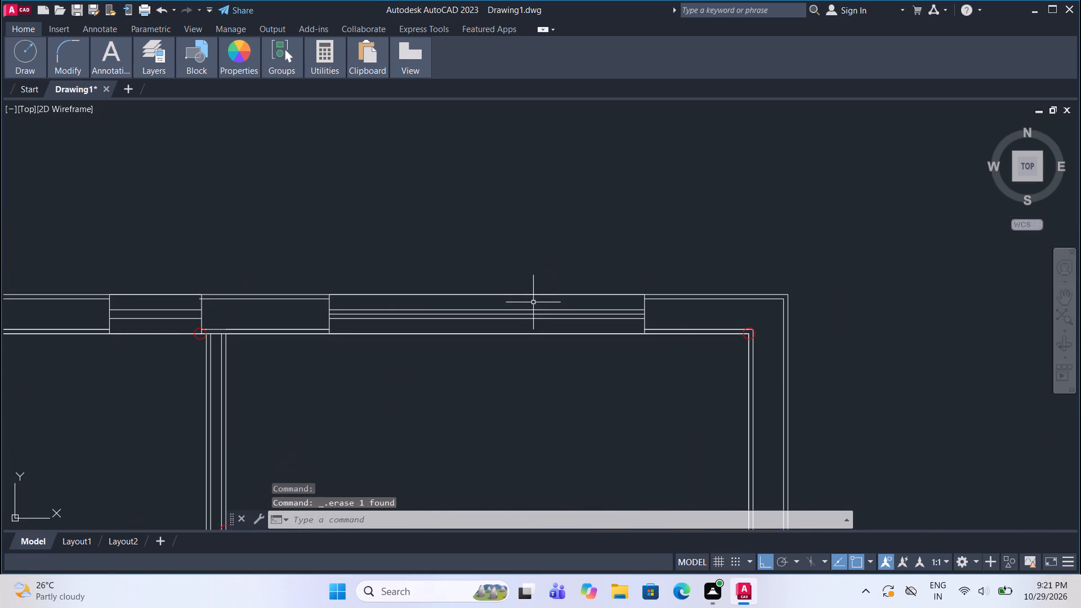
click(525, 314)
key(Delete)
scroll(502, 261, down, 5)
Delete the centre lines of the two right-wall windows, in the upper-right room and below the entrance door.
scroll(546, 315, up, 4)
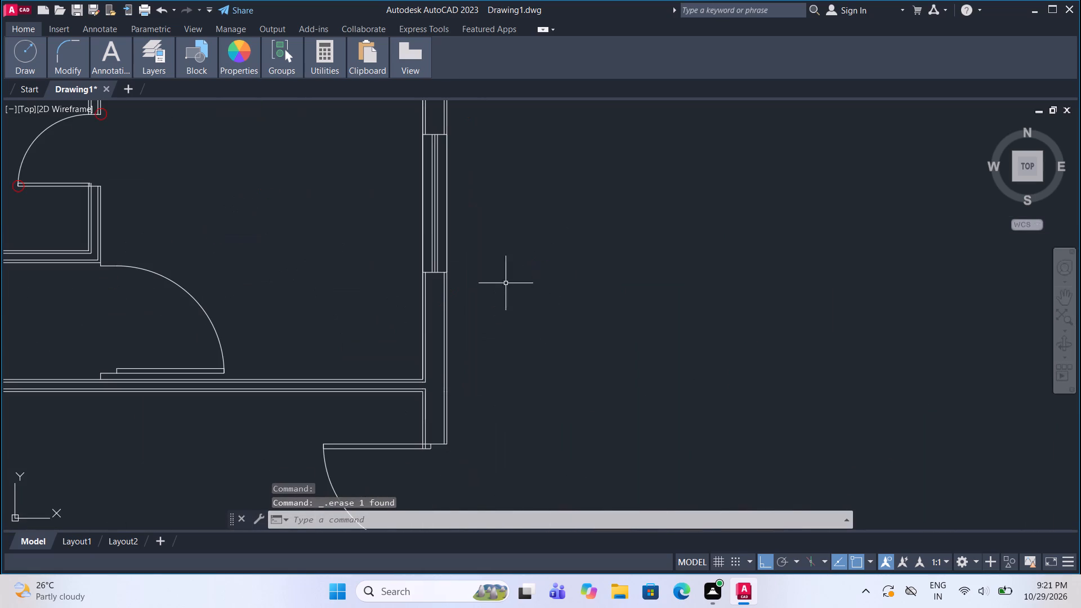
scroll(431, 230, up, 1)
click(437, 235)
key(Delete)
scroll(470, 216, down, 1)
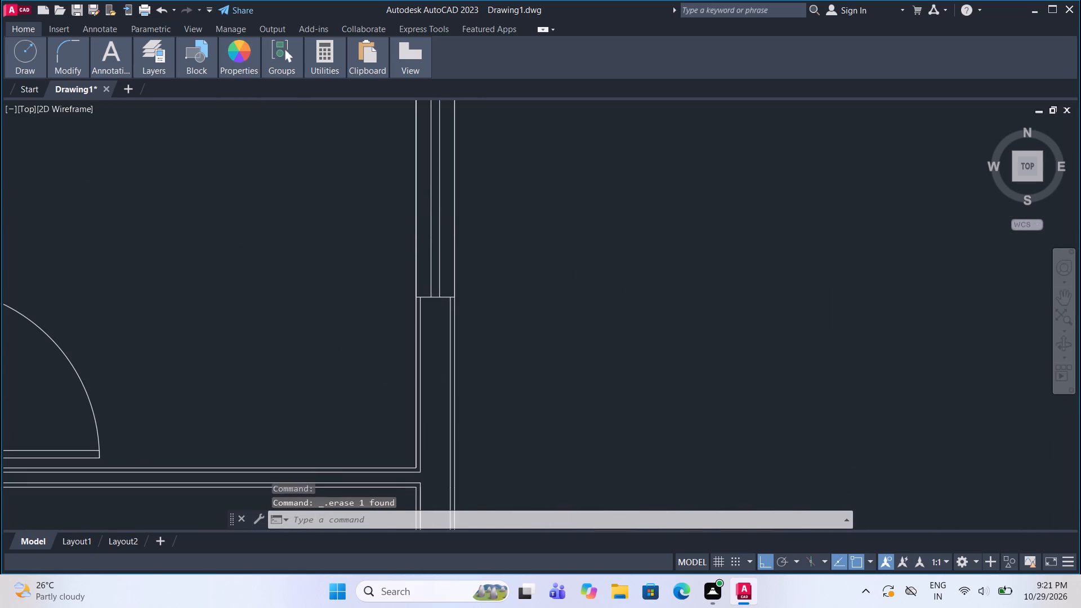
scroll(470, 216, down, 2)
scroll(441, 306, up, 2)
middle_drag(504, 402, 490, 284)
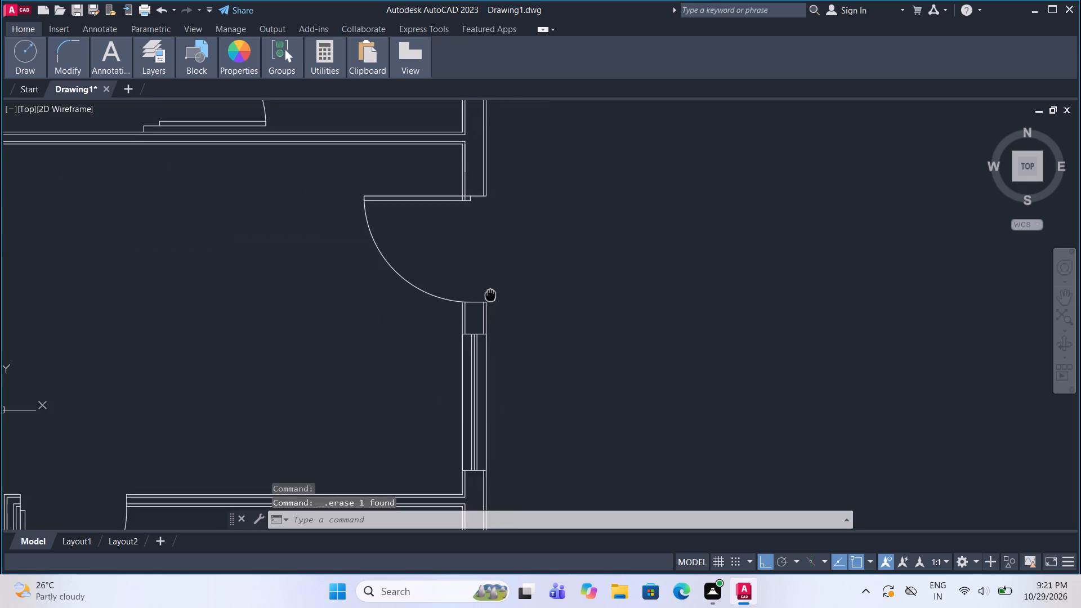
scroll(470, 401, up, 2)
click(474, 383)
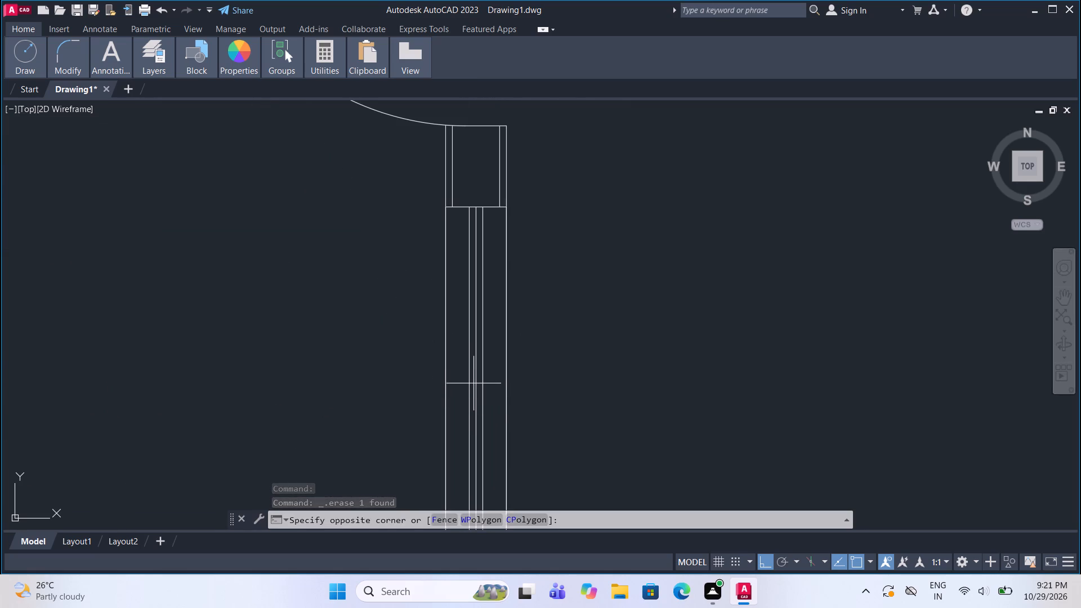
click(476, 377)
click(475, 370)
key(Delete)
scroll(481, 309, down, 5)
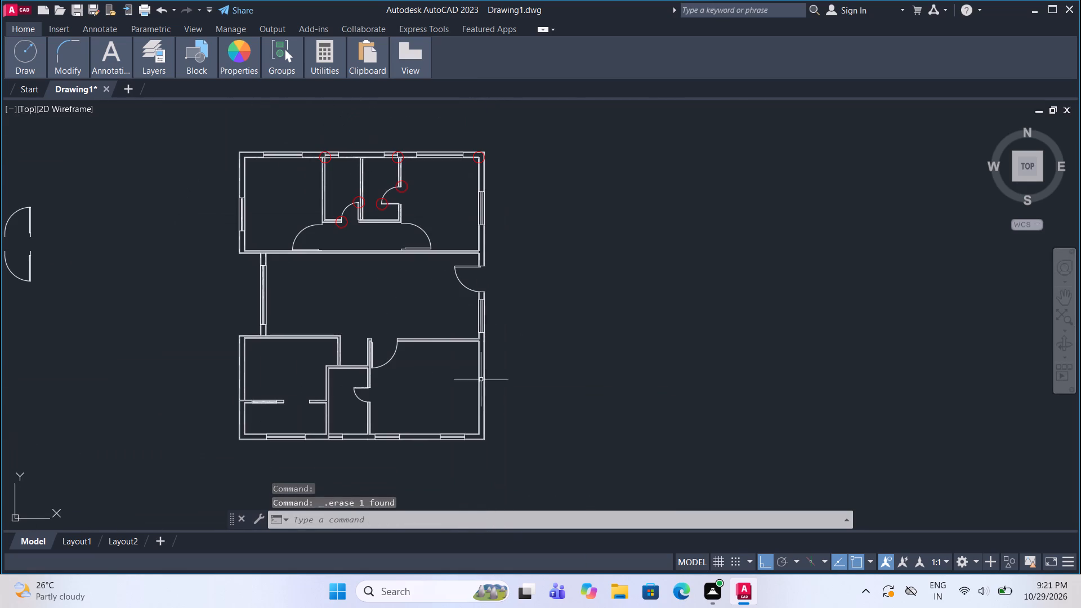
Delete the centre lines of the two bottom-wall windows in the large lower-right room.
scroll(450, 441, up, 5)
click(453, 401)
key(Delete)
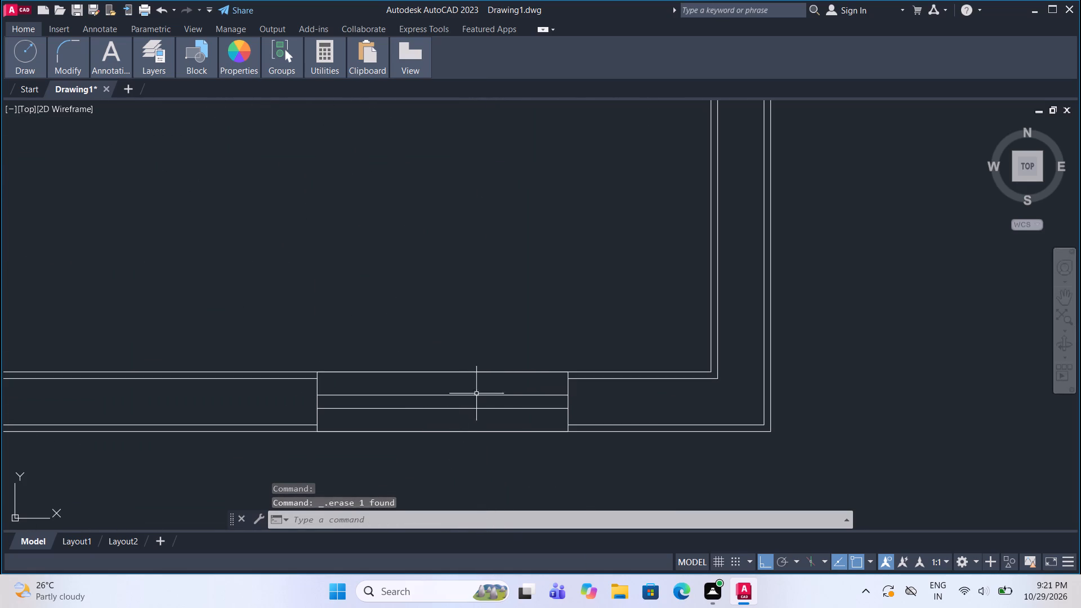
scroll(512, 378, down, 3)
scroll(349, 390, up, 3)
click(350, 366)
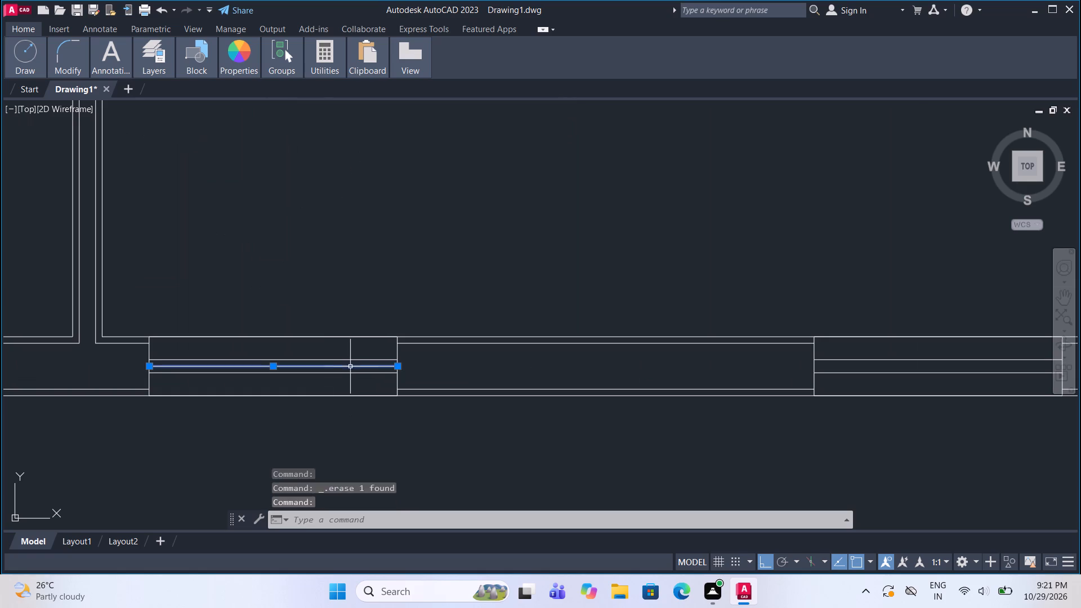
key(Delete)
scroll(597, 327, down, 3)
Delete the centre lines of the bottom-wall windows in the narrow middle room and the lower-left room.
scroll(377, 332, up, 3)
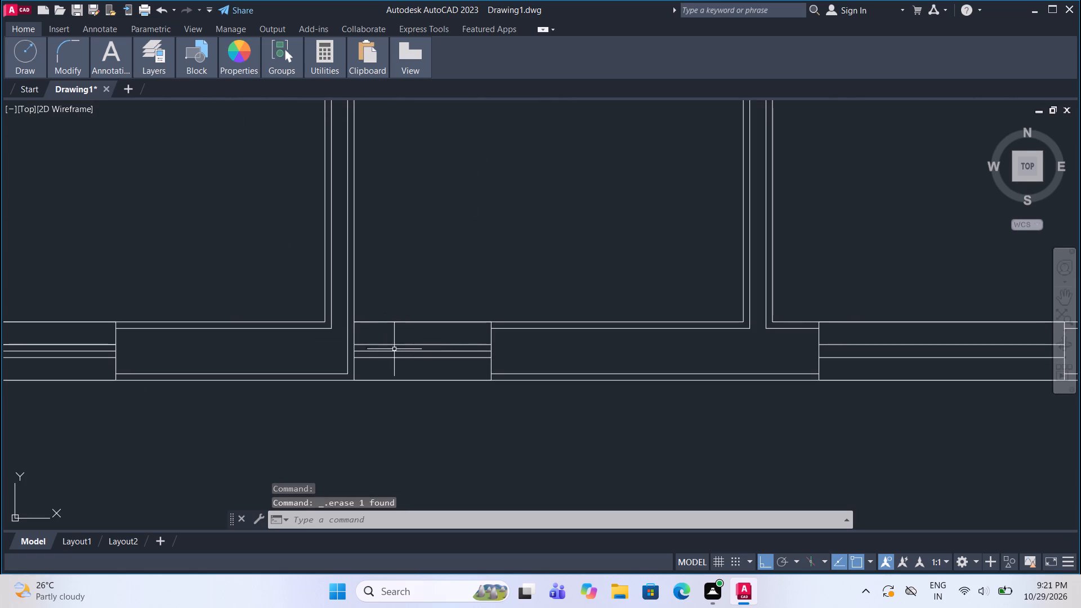
click(396, 351)
key(Delete)
scroll(550, 319, down, 3)
scroll(405, 329, up, 2)
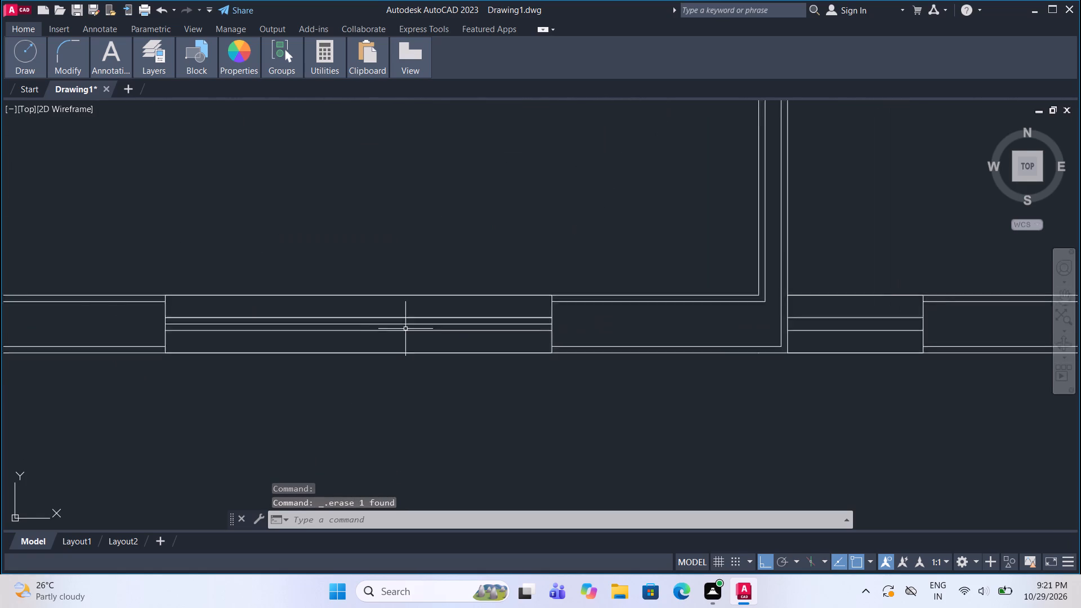
scroll(405, 329, up, 2)
click(403, 325)
click(391, 318)
key(Delete)
scroll(450, 382, down, 4)
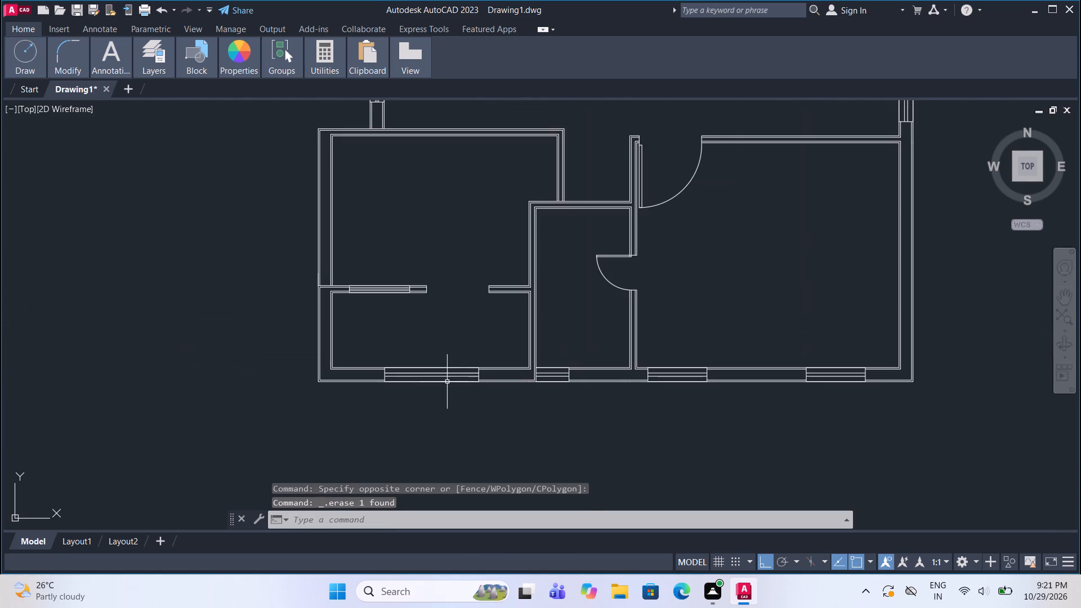
Delete the centre line of the window in the partition between the two lower-left rooms.
scroll(373, 286, up, 4)
click(377, 302)
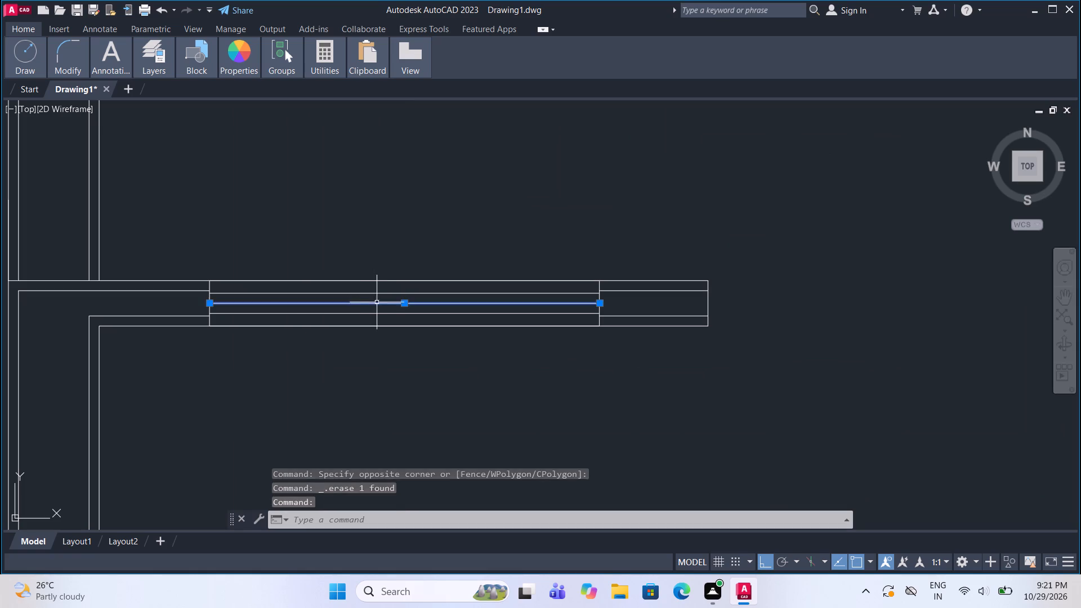
key(Delete)
scroll(403, 362, down, 4)
Delete the centre lines of the left-wall windows in the central room and the upper-left room.
middle_drag(409, 337, 426, 421)
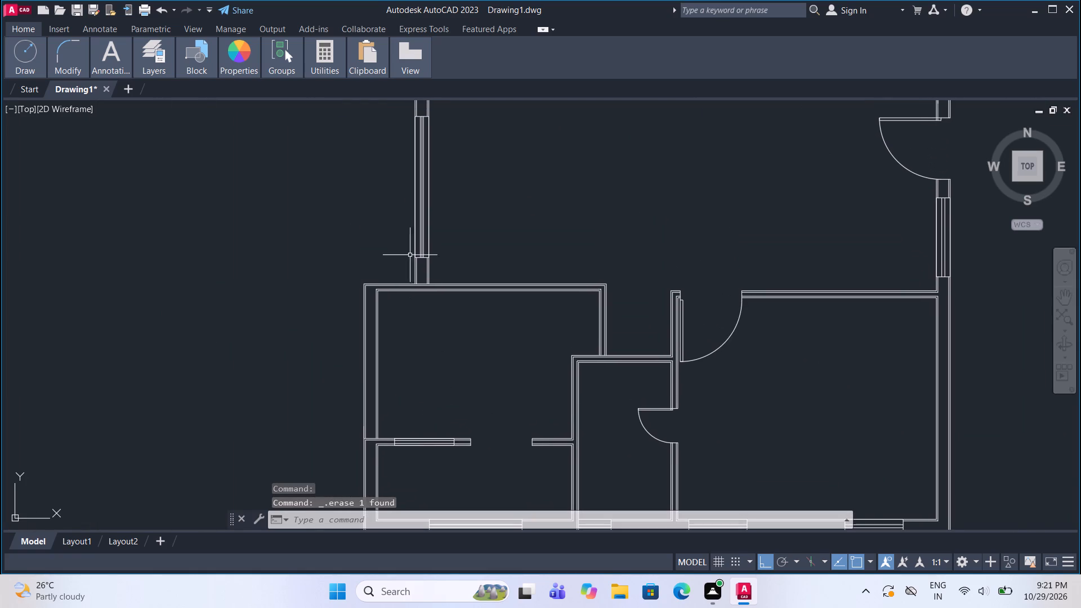
scroll(418, 211, up, 3)
click(427, 229)
key(Delete)
scroll(441, 320, down, 2)
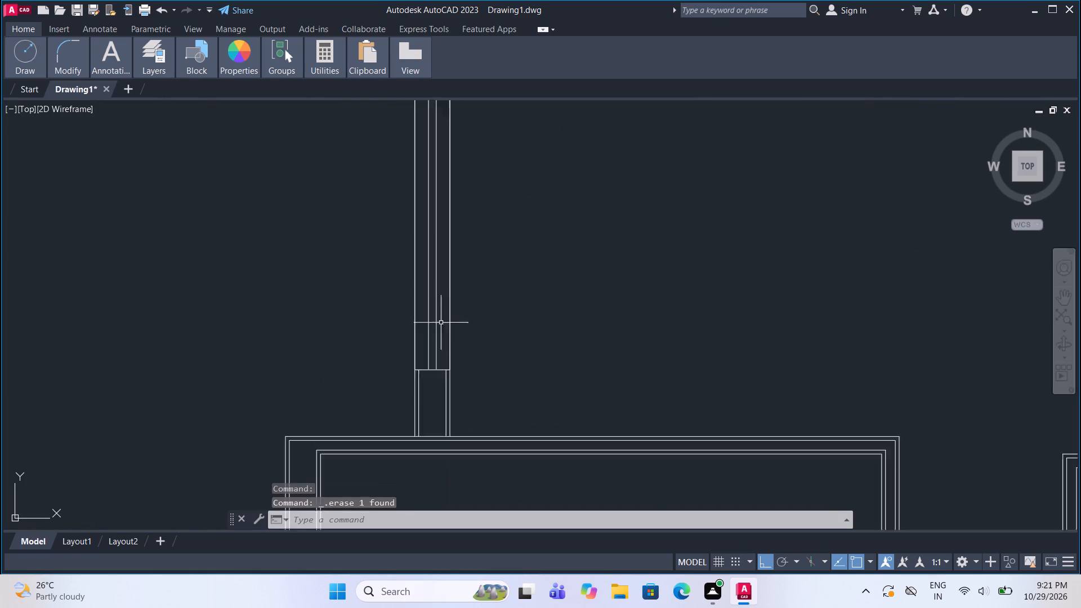
scroll(443, 331, down, 3)
scroll(422, 254, up, 6)
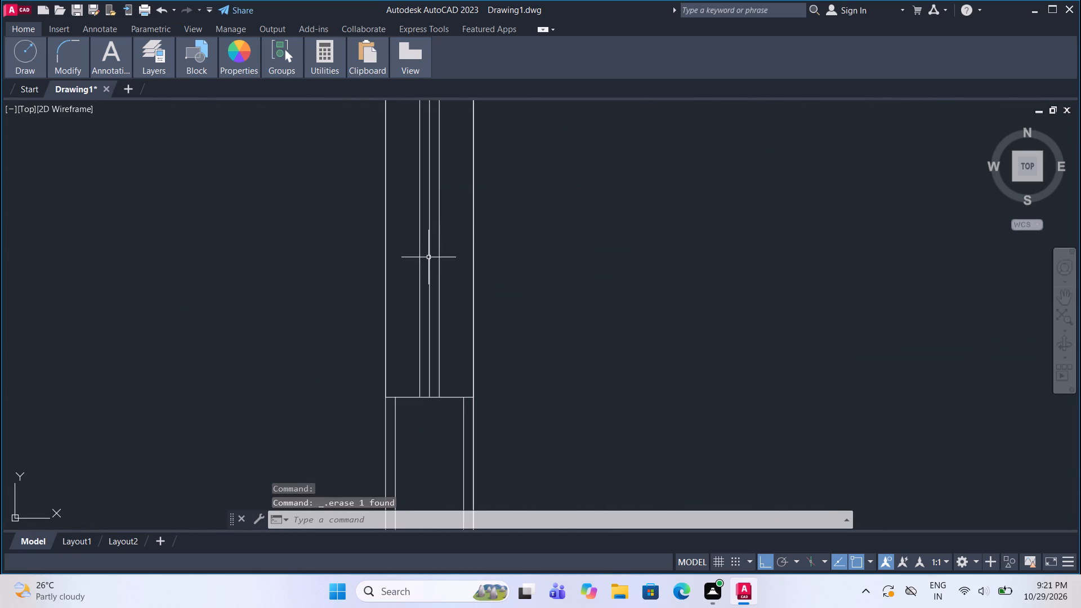
click(428, 257)
scroll(359, 275, down, 4)
key(Delete)
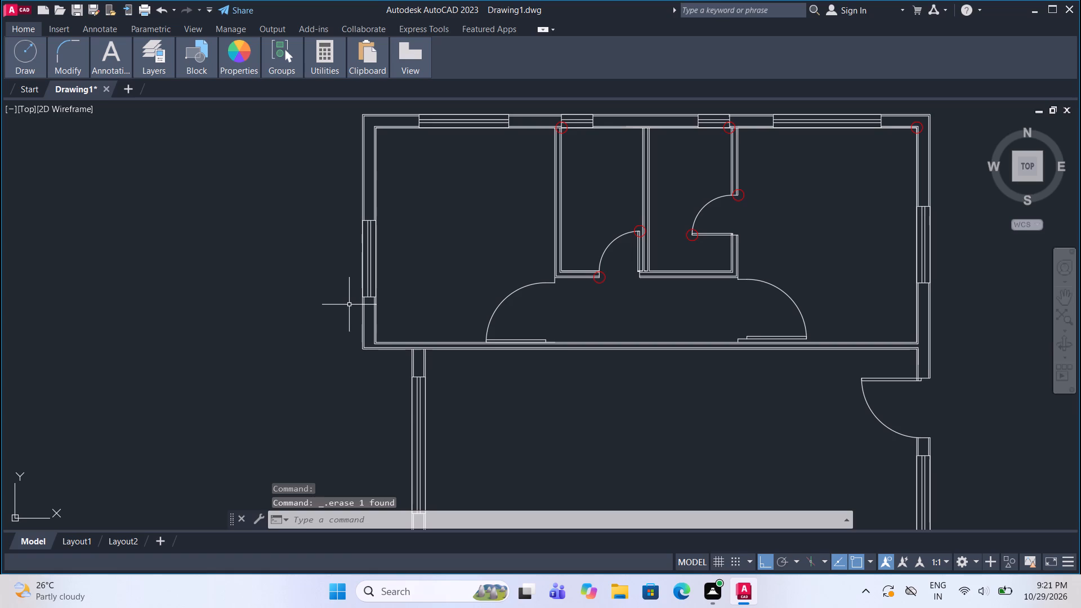
Examine the windows around the whole floor plan for any remaining centre lines.
scroll(430, 262, down, 1)
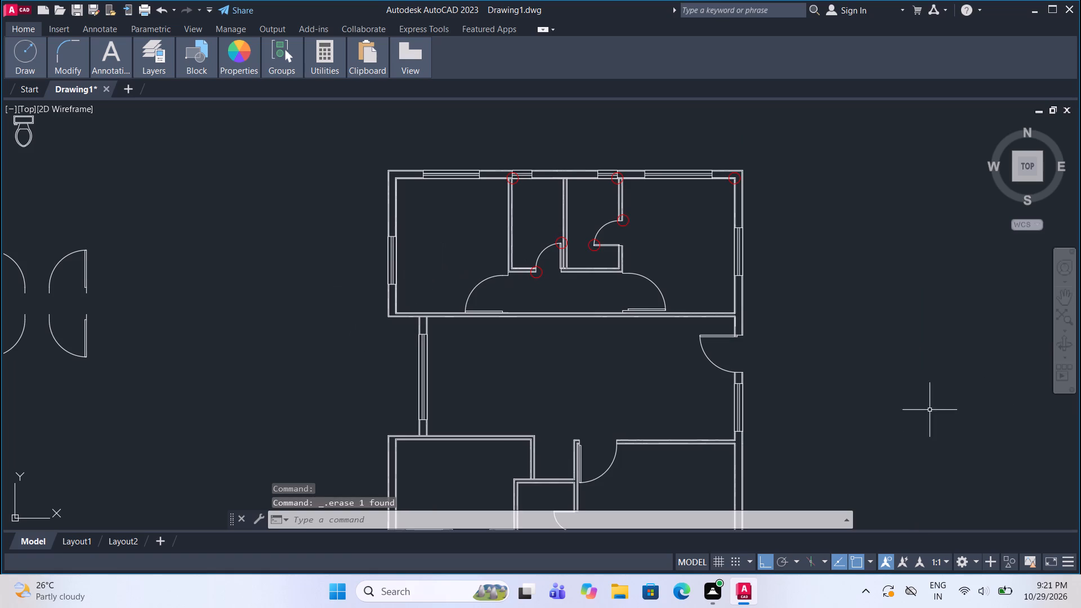
scroll(757, 266, up, 2)
scroll(571, 248, down, 2)
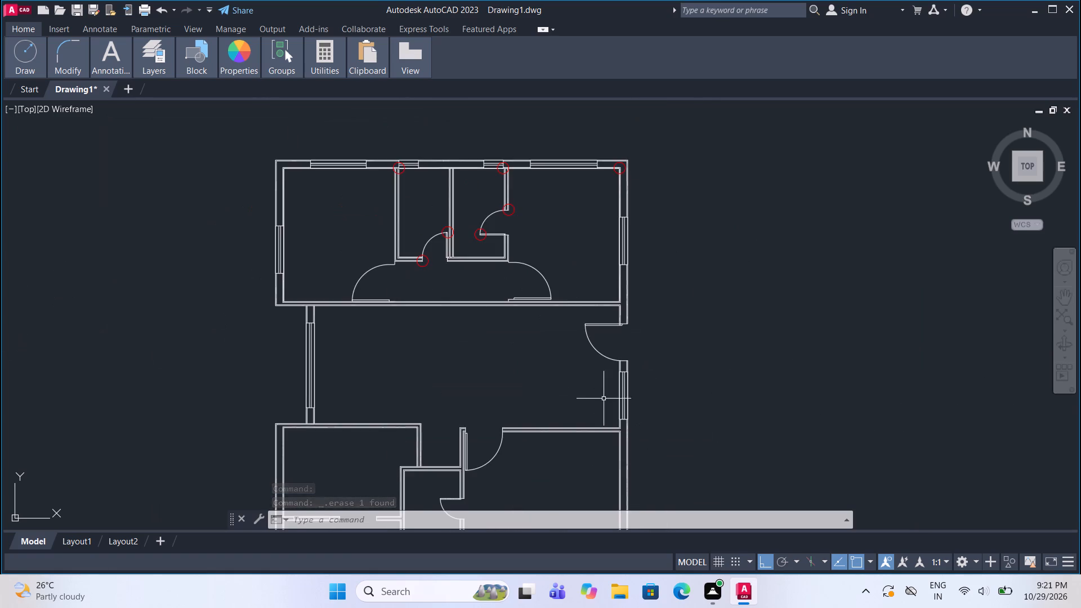
scroll(605, 400, up, 2)
scroll(557, 289, down, 3)
scroll(558, 421, up, 3)
middle_drag(559, 421, 574, 386)
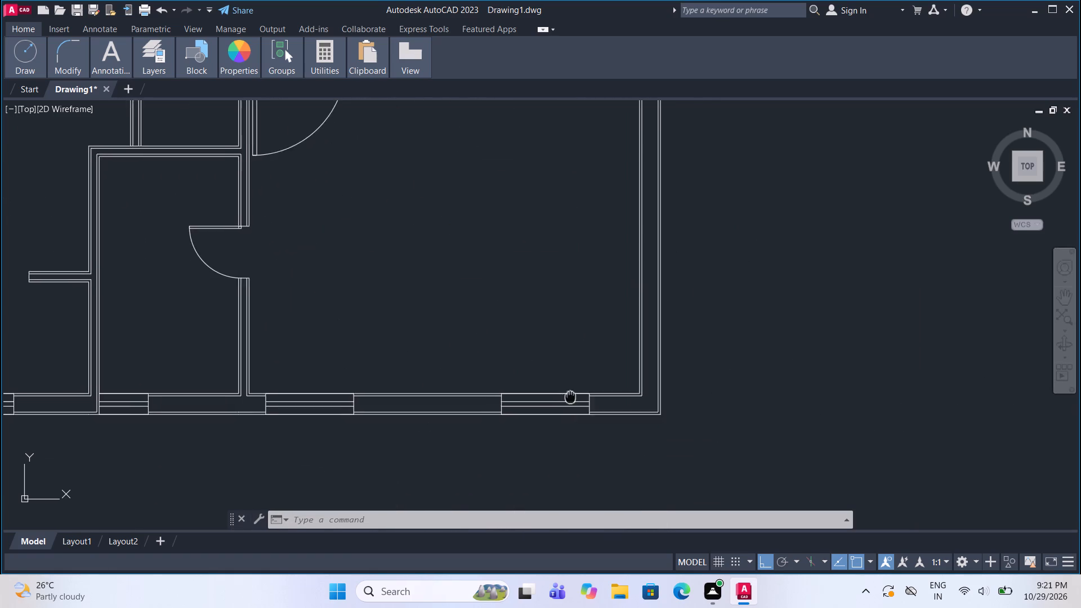
middle_drag(574, 386, 574, 386)
scroll(590, 412, down, 5)
scroll(531, 321, up, 4)
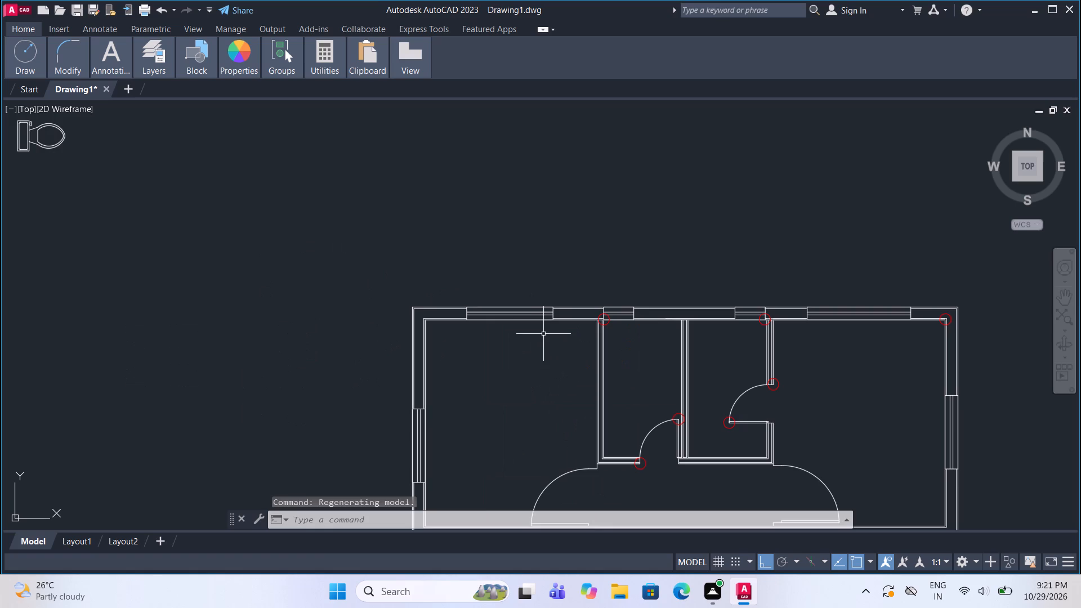
scroll(455, 316, up, 2)
middle_drag(452, 314, 447, 298)
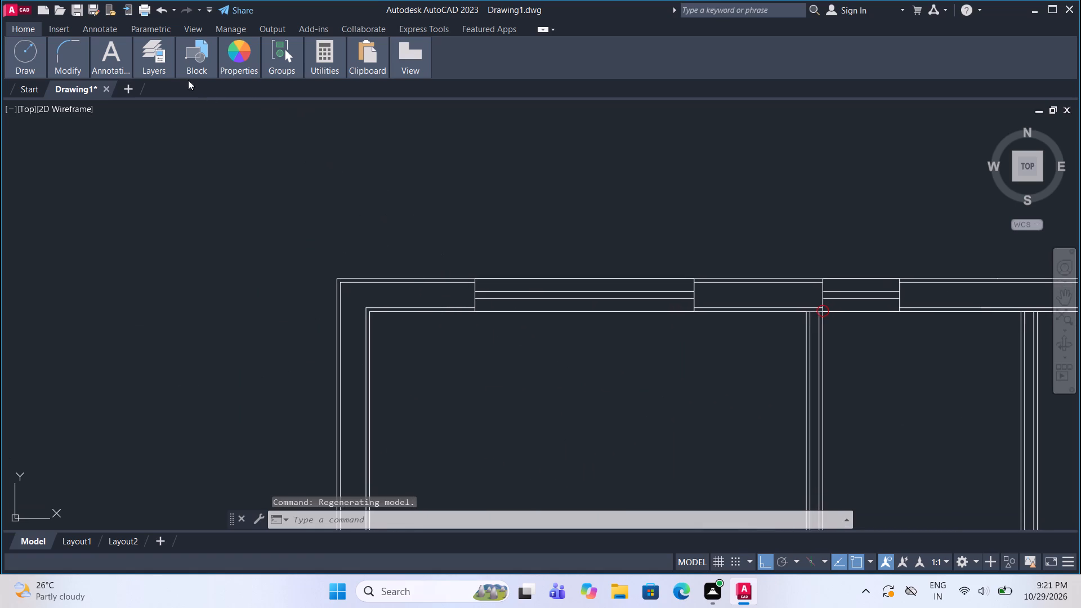
Create a new layer named wall in the layer properties.
click(149, 49)
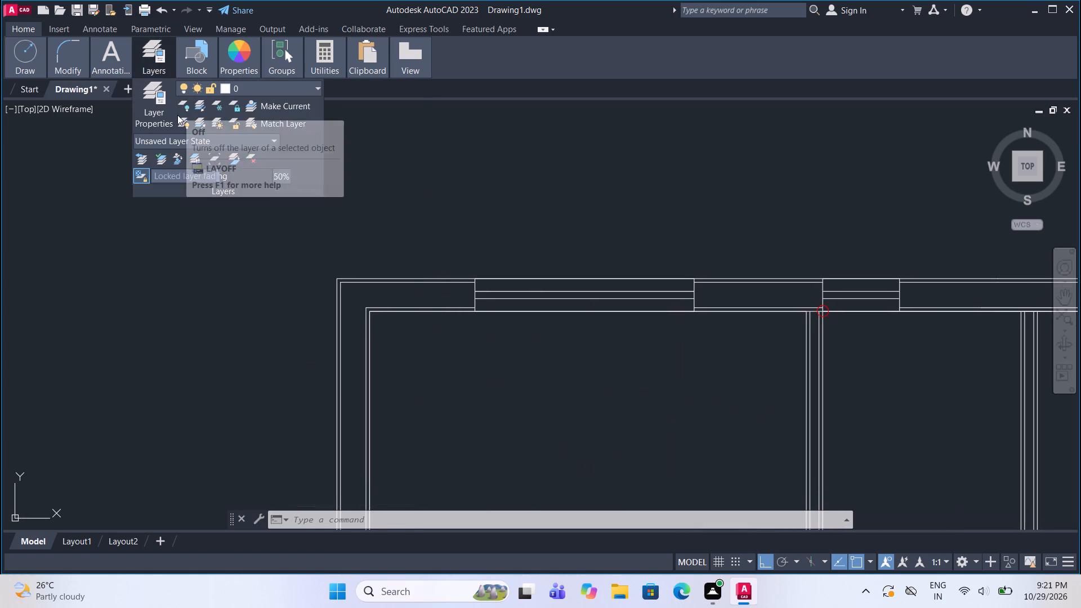
click(244, 87)
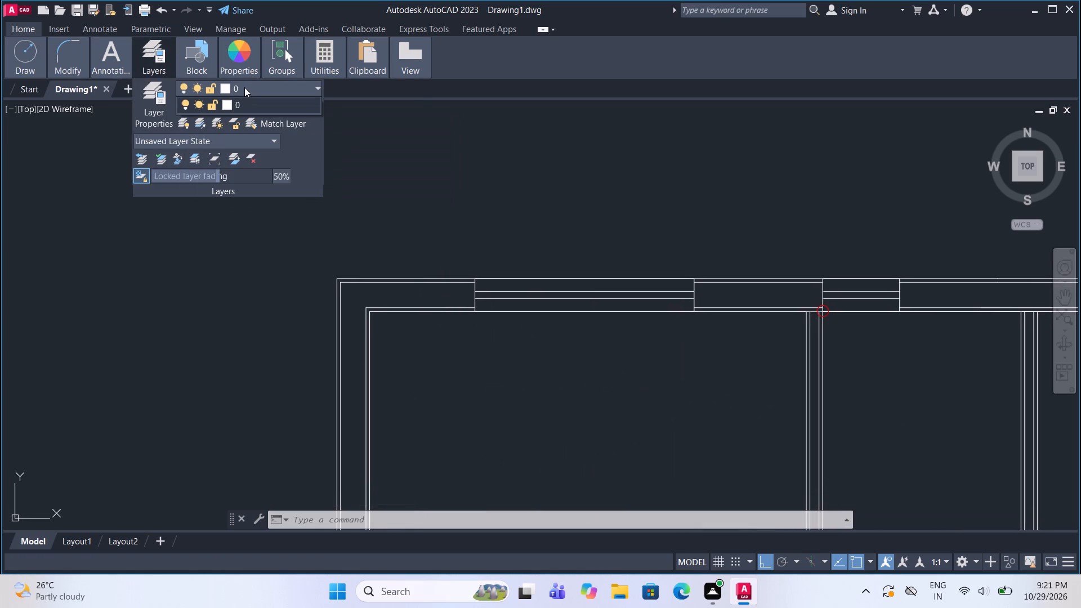
click(293, 89)
click(160, 96)
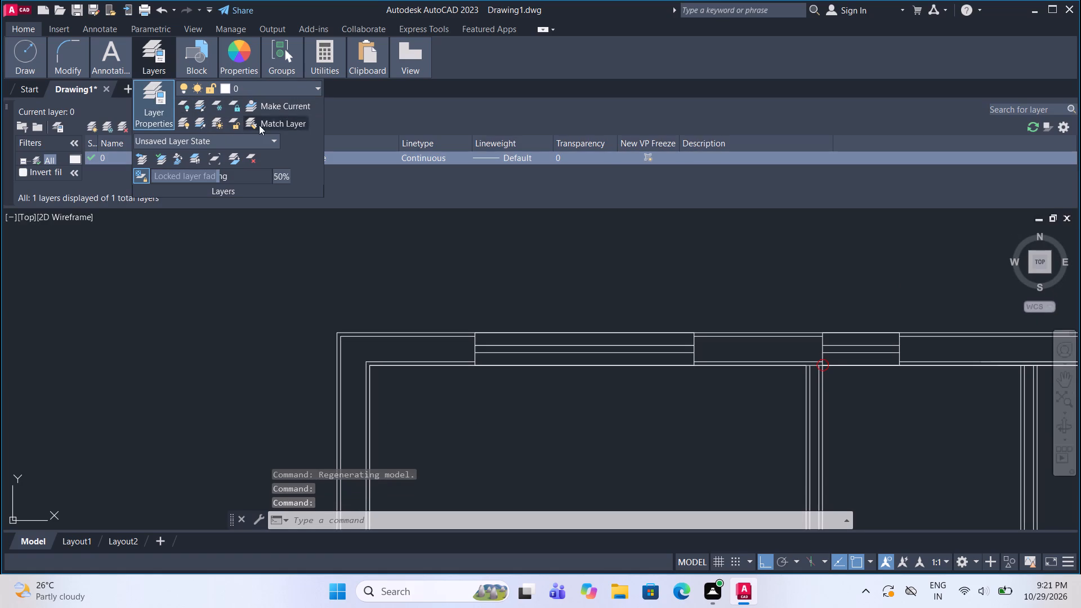
click(221, 229)
click(166, 232)
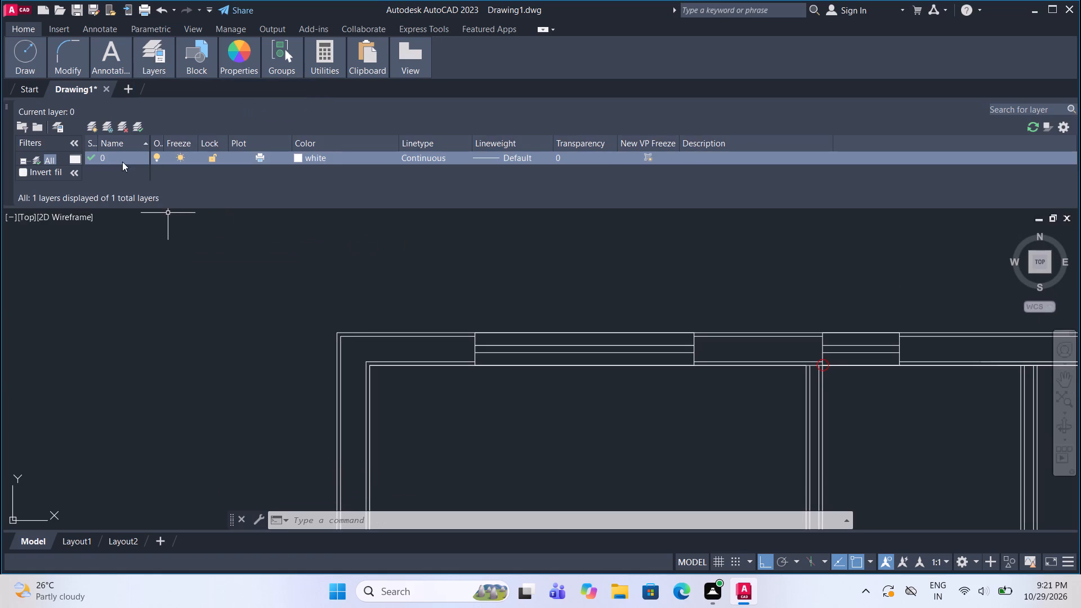
click(83, 125)
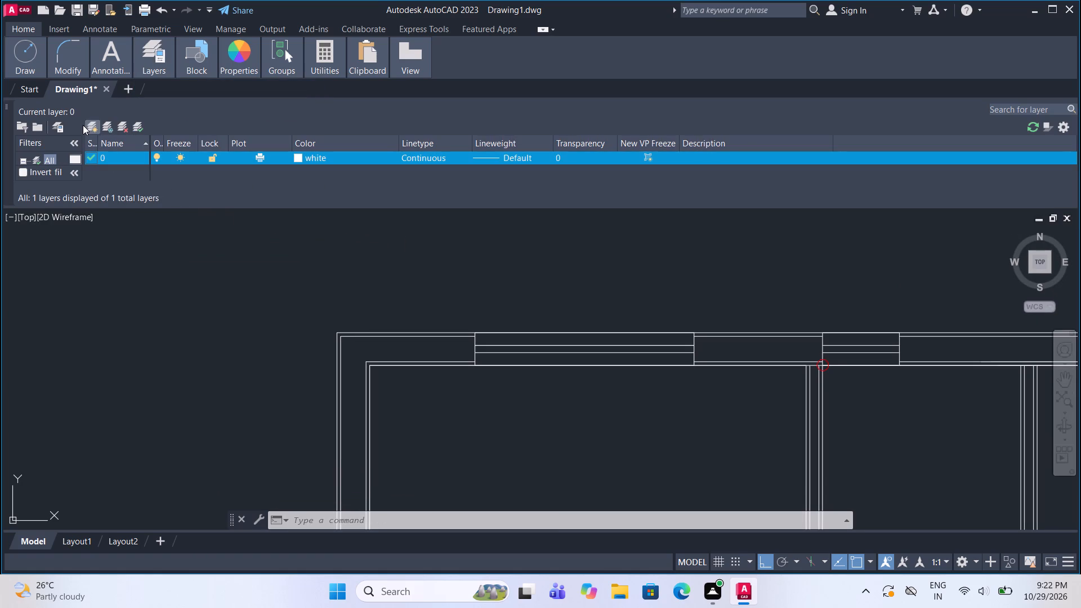
click(91, 127)
text(wa)
text(ll)
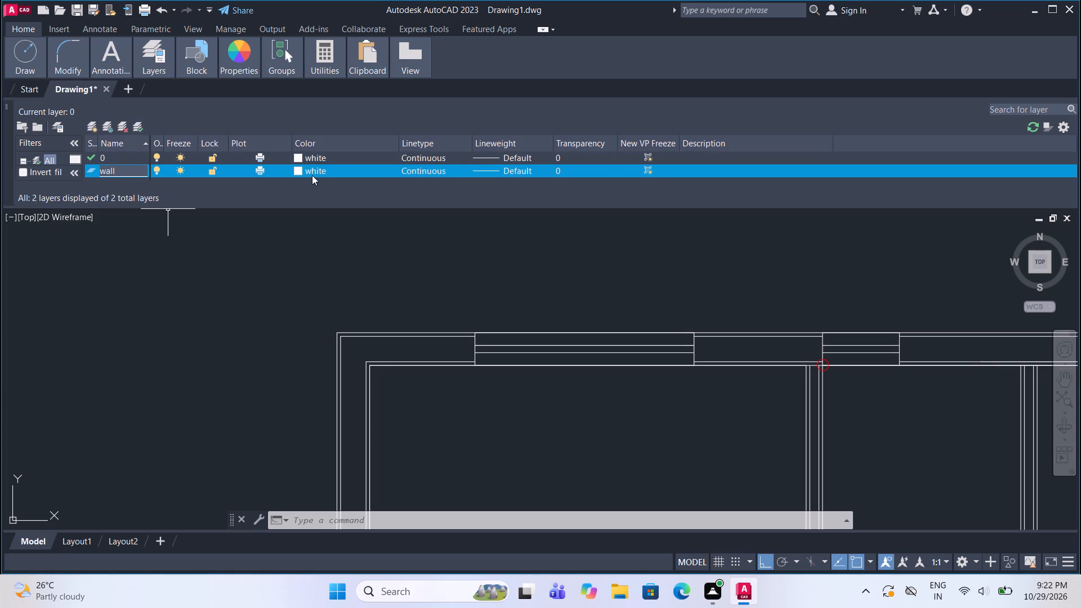
Set the wall layer's colour to index colour 150.
click(296, 170)
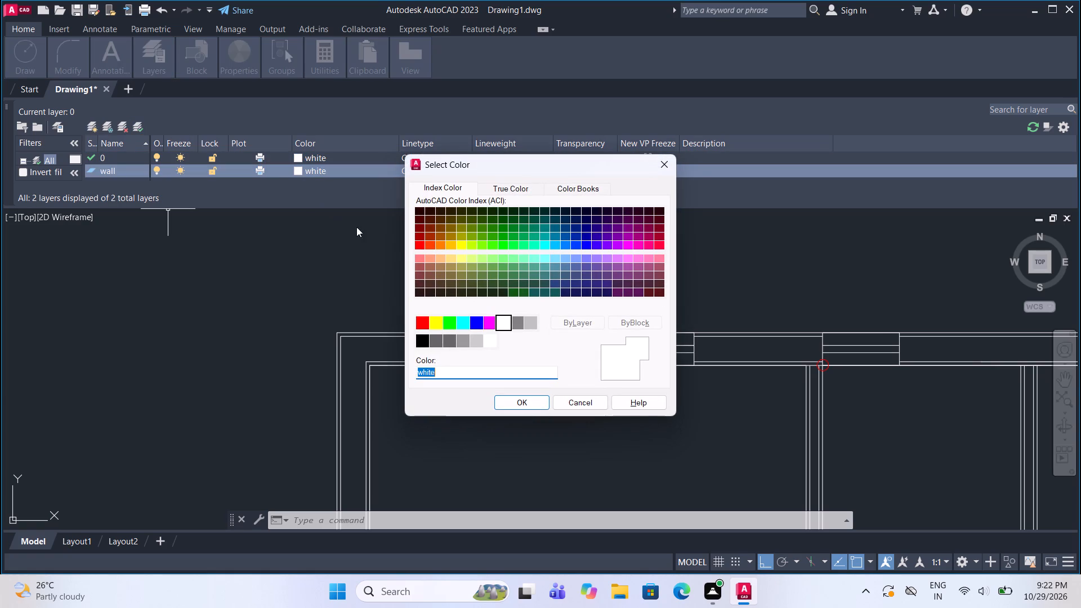
click(569, 247)
drag(525, 408, 526, 400)
click(528, 397)
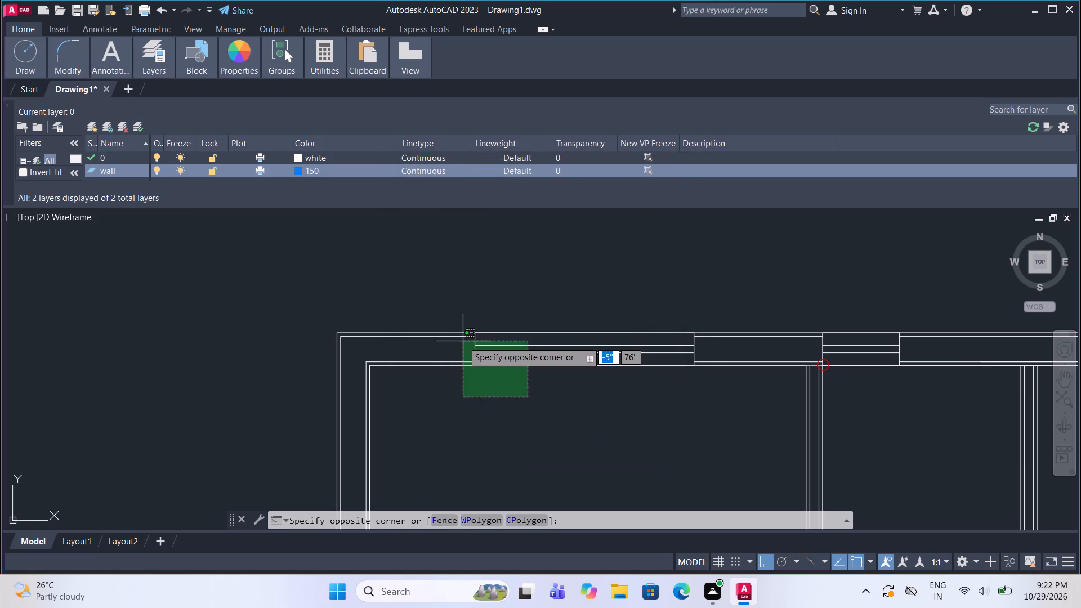
click(449, 394)
Create a new layer named wind and set its colour to index colour 220.
click(92, 128)
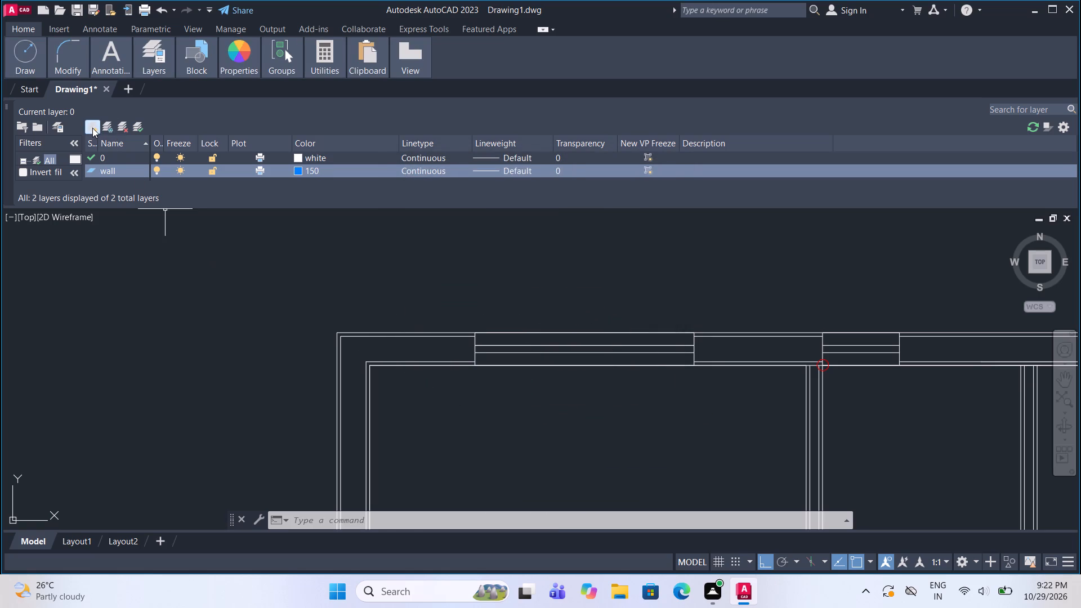
text(wind)
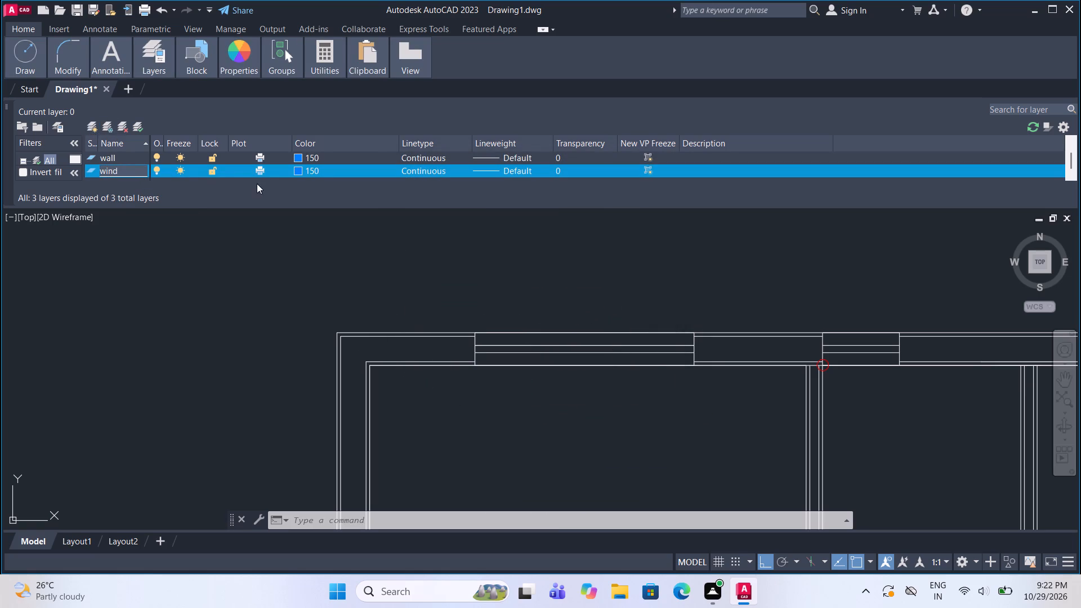
click(298, 172)
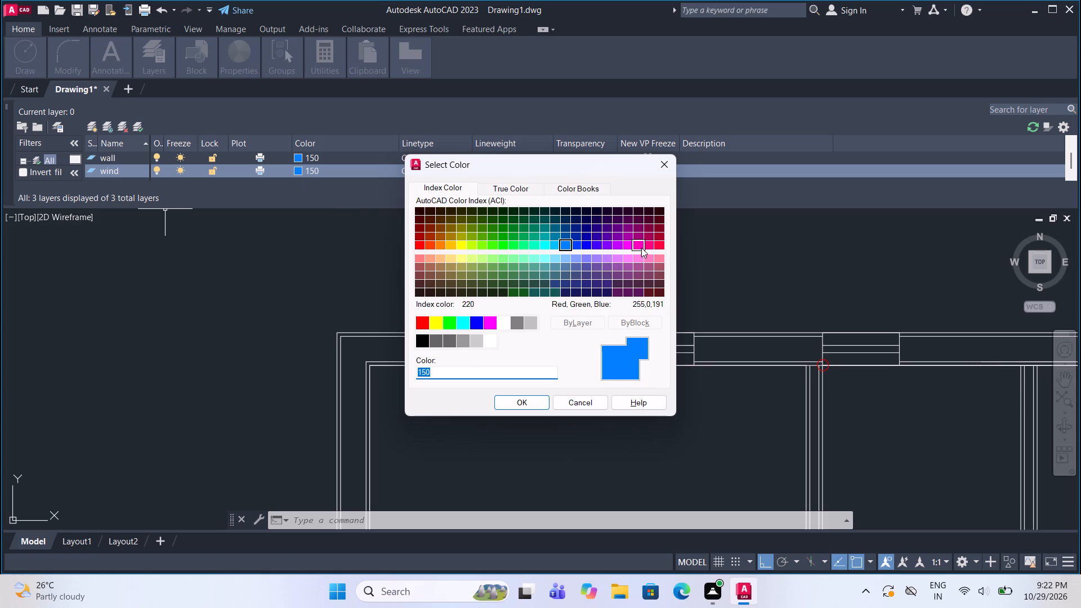
click(639, 248)
click(521, 398)
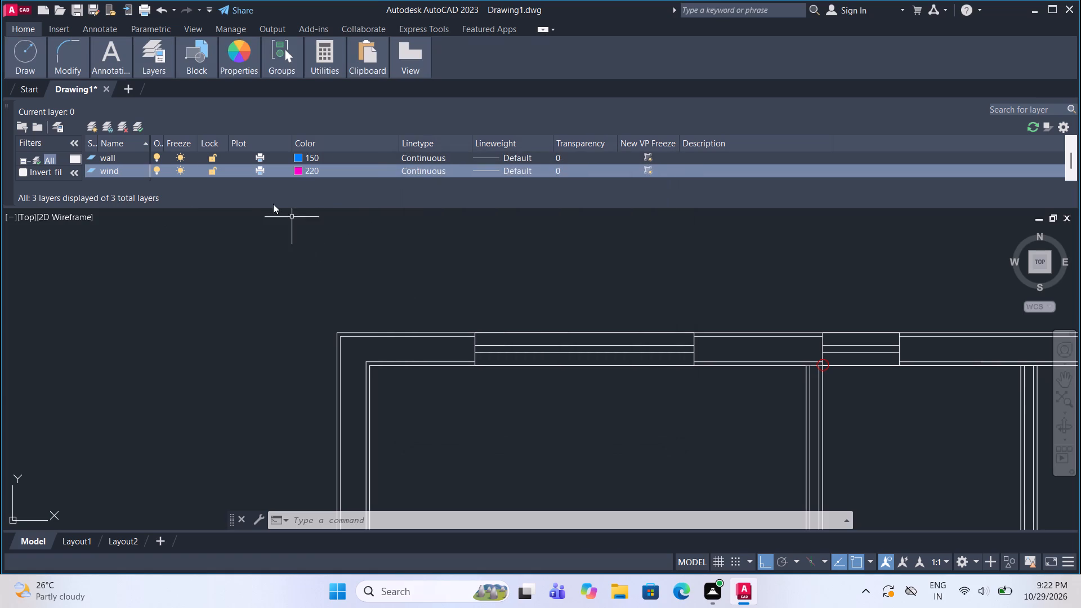
Create a new layer named hat and set its colour to index colour 10.
click(89, 124)
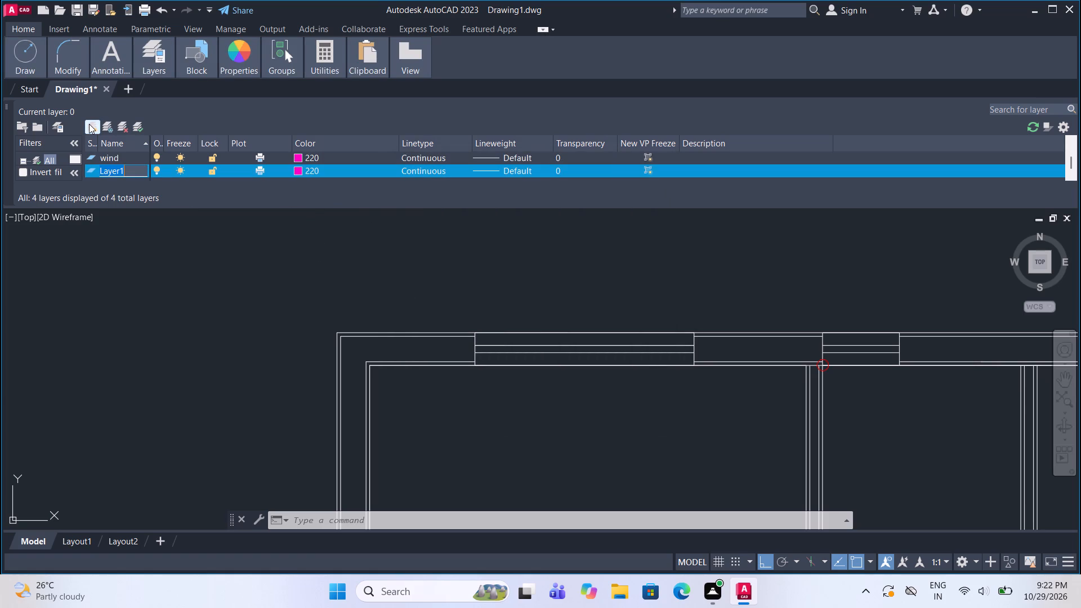
text(hat)
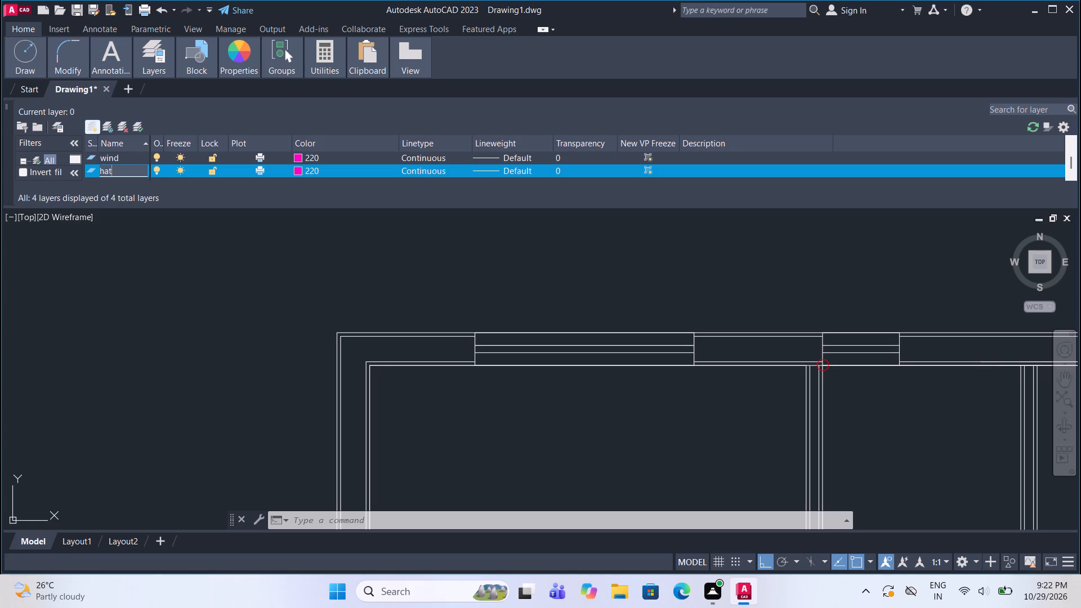
click(300, 171)
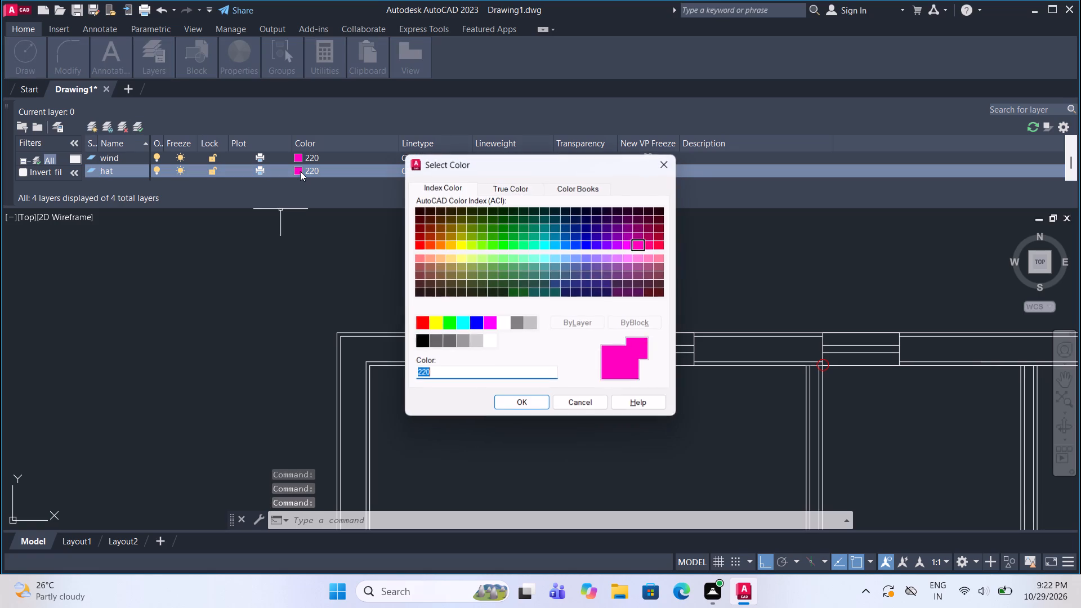
click(553, 271)
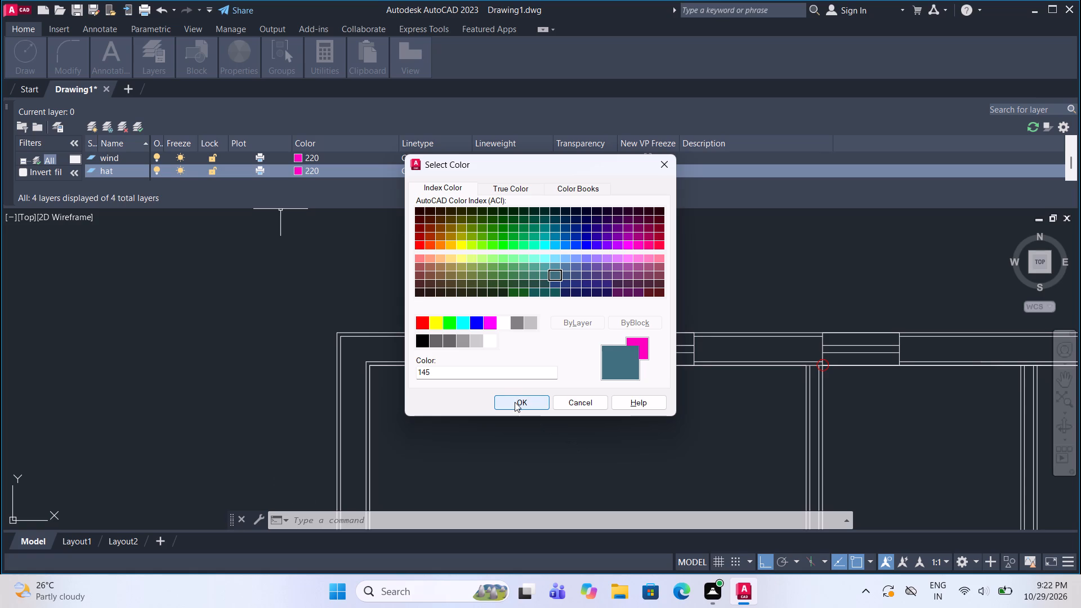
click(416, 248)
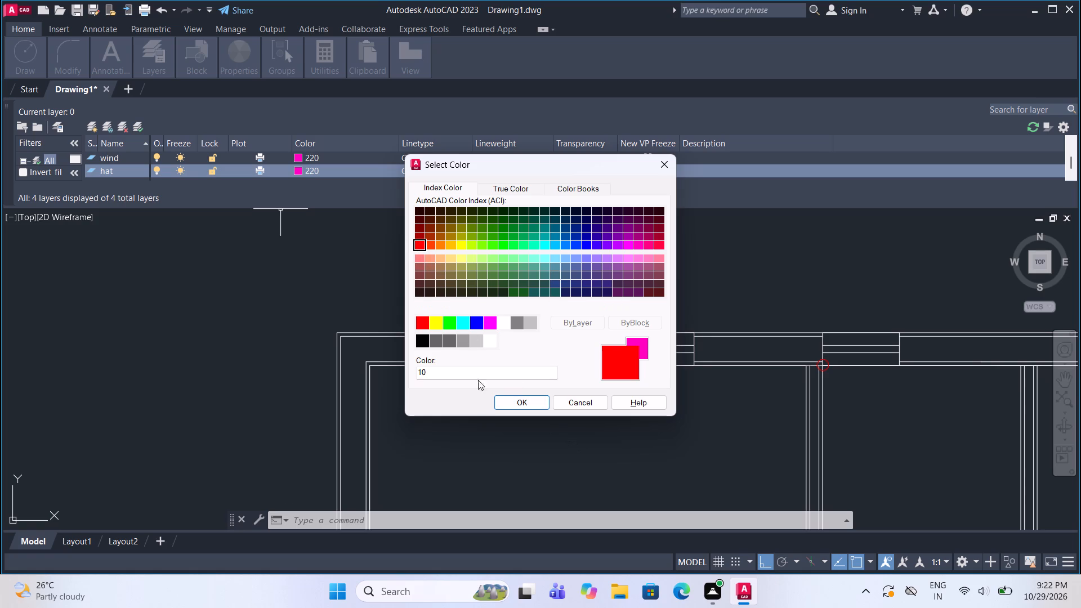
click(496, 406)
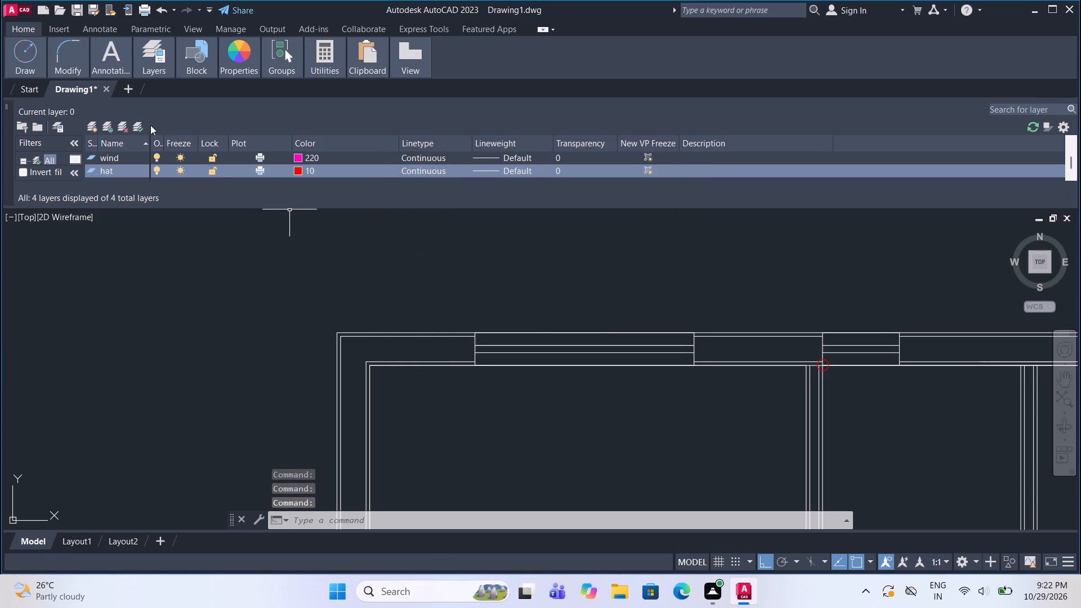
Create a new layer named door and set its colour to index colour 200.
click(91, 126)
text(dor)
key(BackSpace)
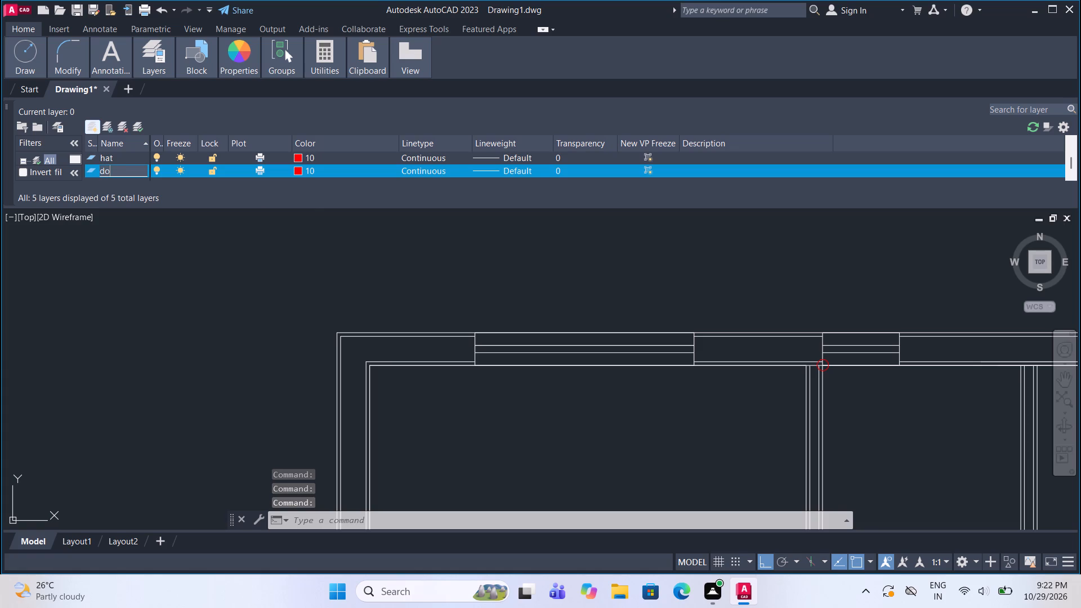
text(or)
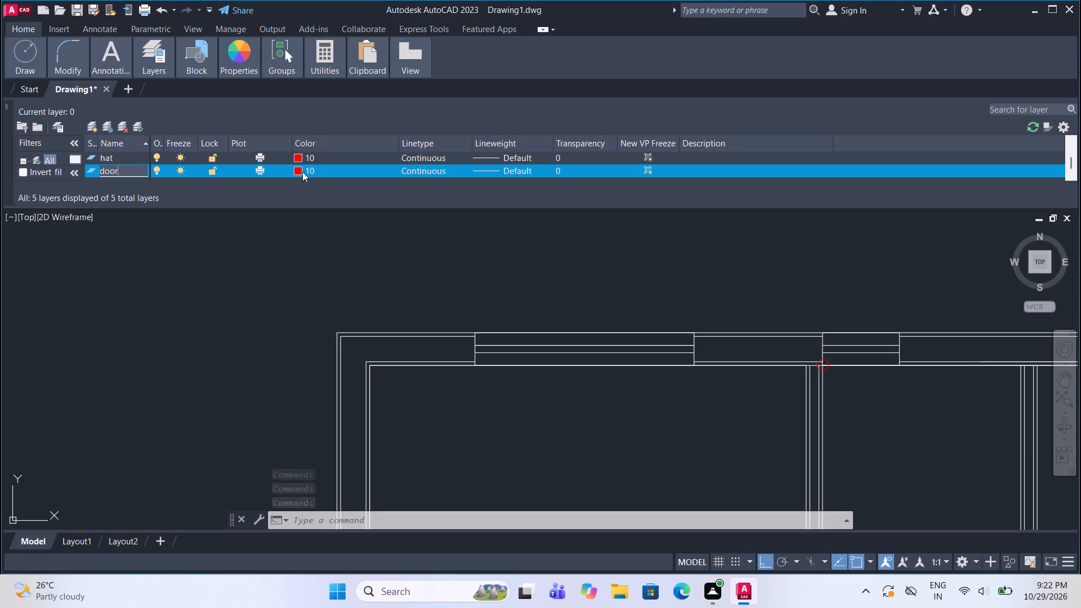
click(299, 169)
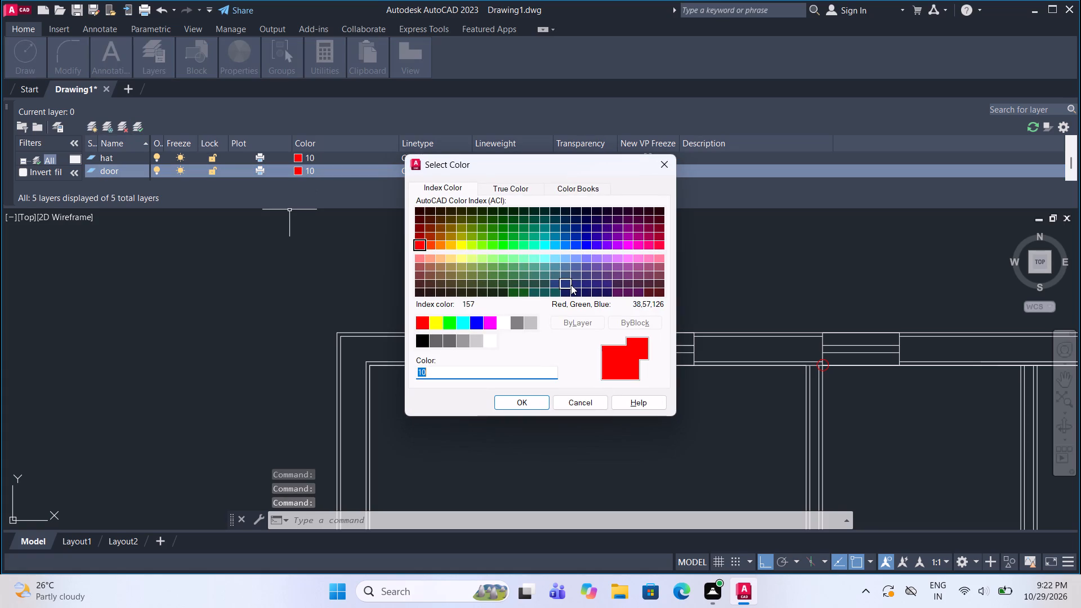
click(617, 248)
click(546, 402)
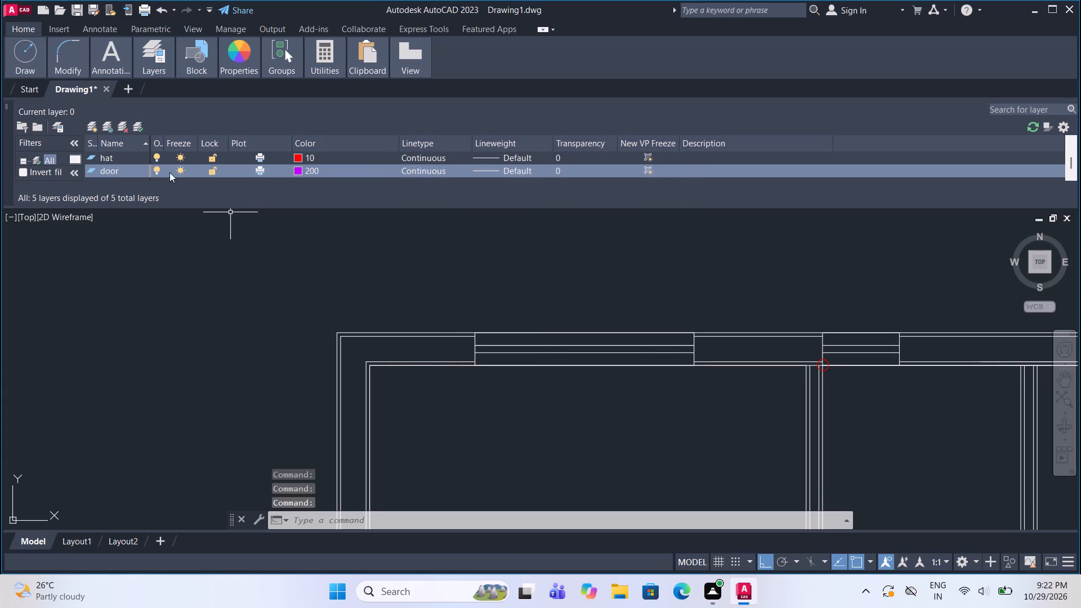
Create a new layer named fur and set its colour to index colour 130.
click(92, 126)
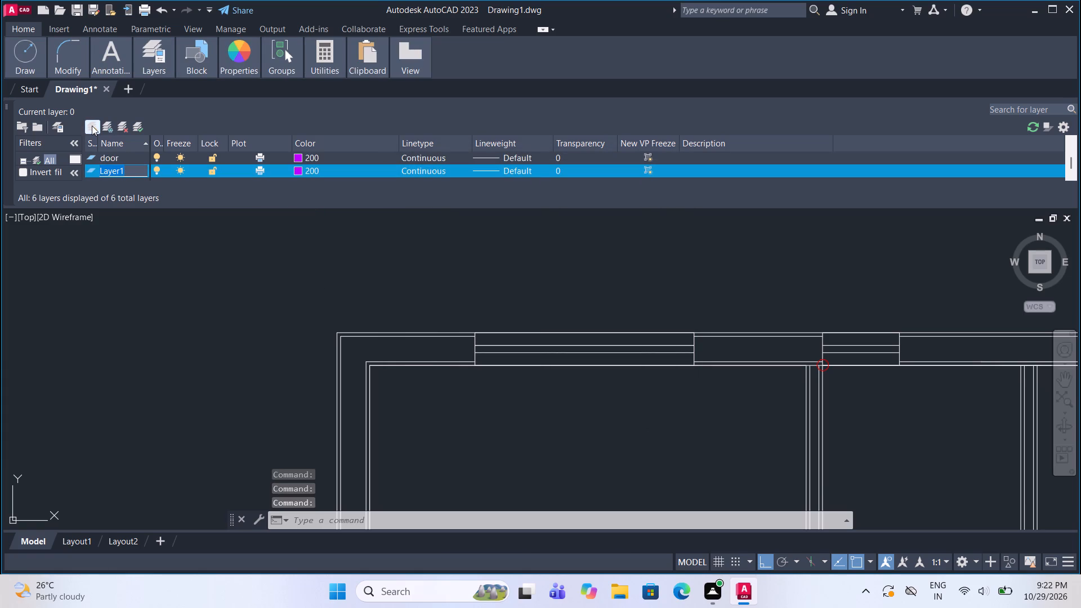
text(fur)
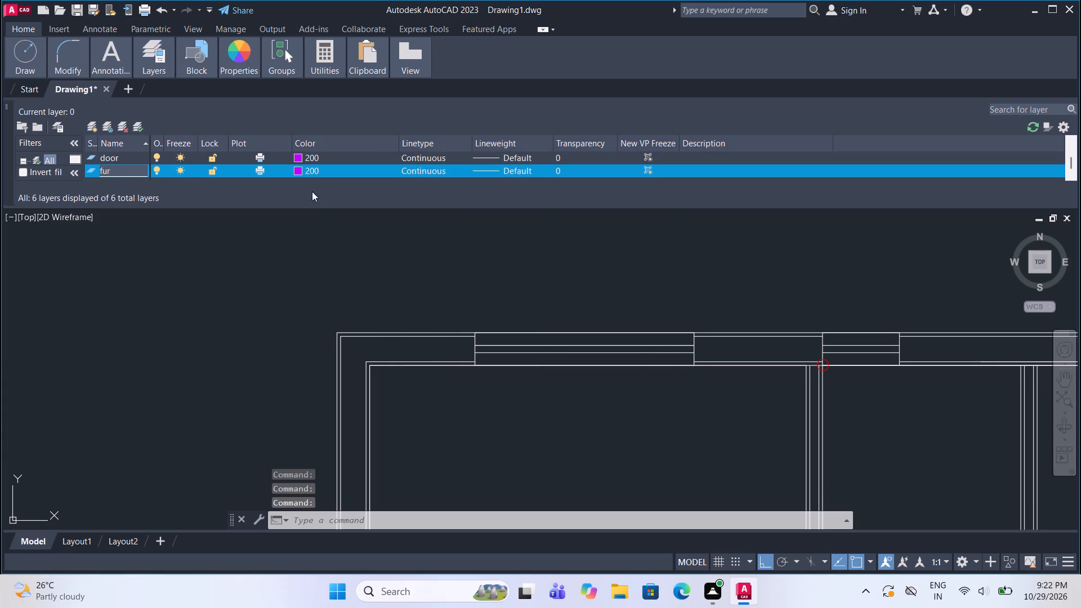
click(296, 170)
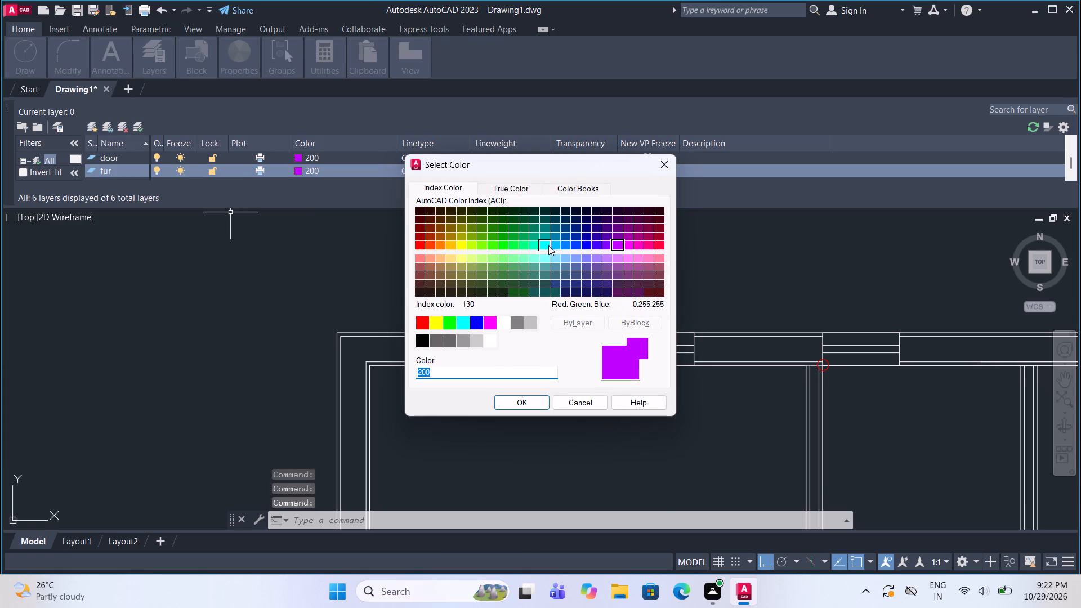
click(542, 246)
click(525, 404)
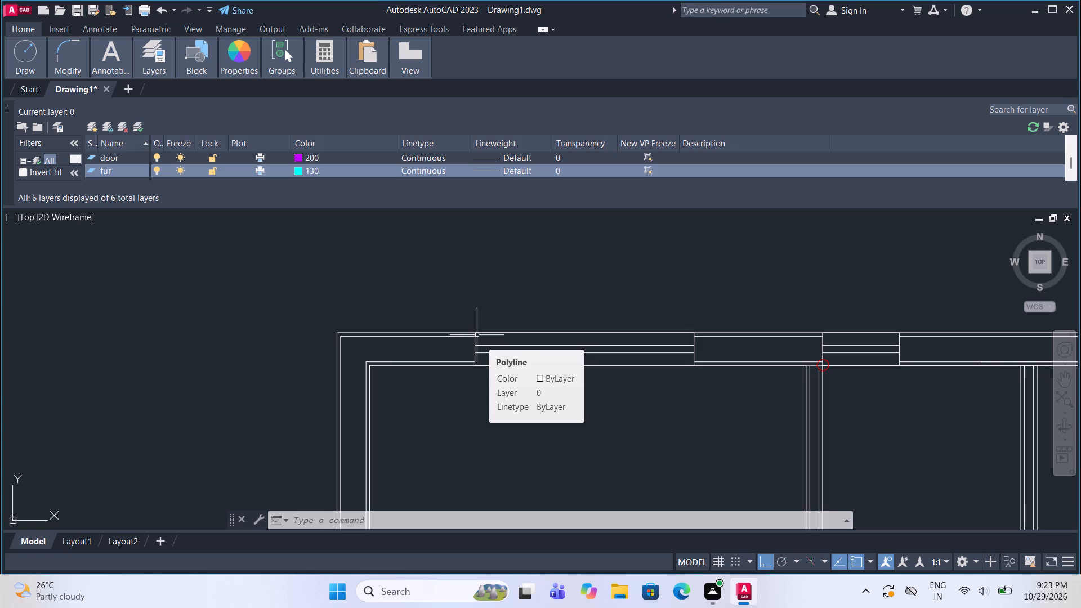
Create a new layer named text with index colour 11, and close the layer properties.
middle_drag(461, 363, 428, 351)
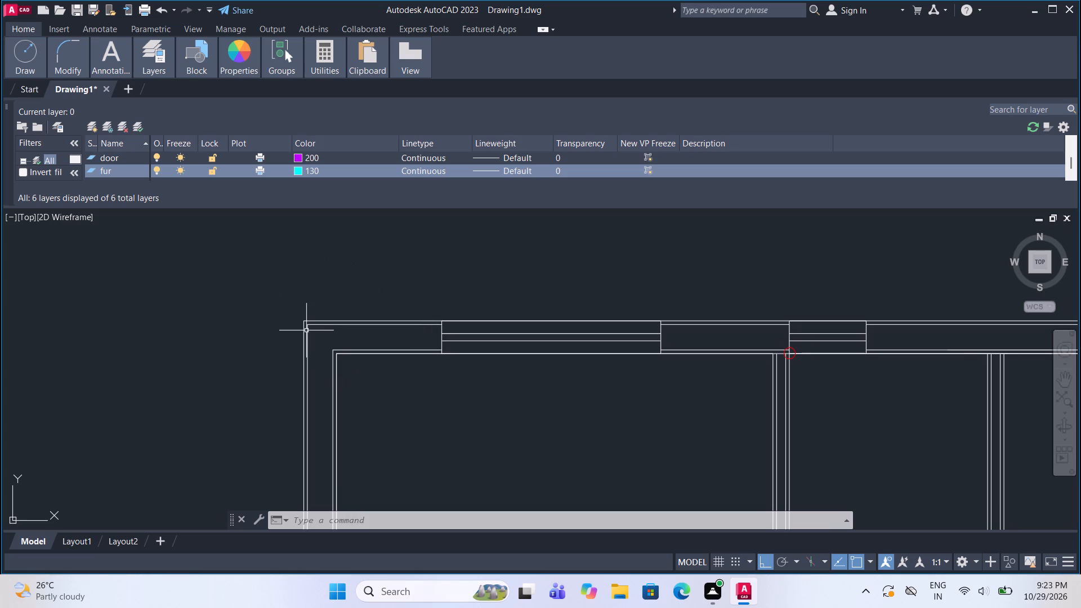
scroll(234, 179, up, 2)
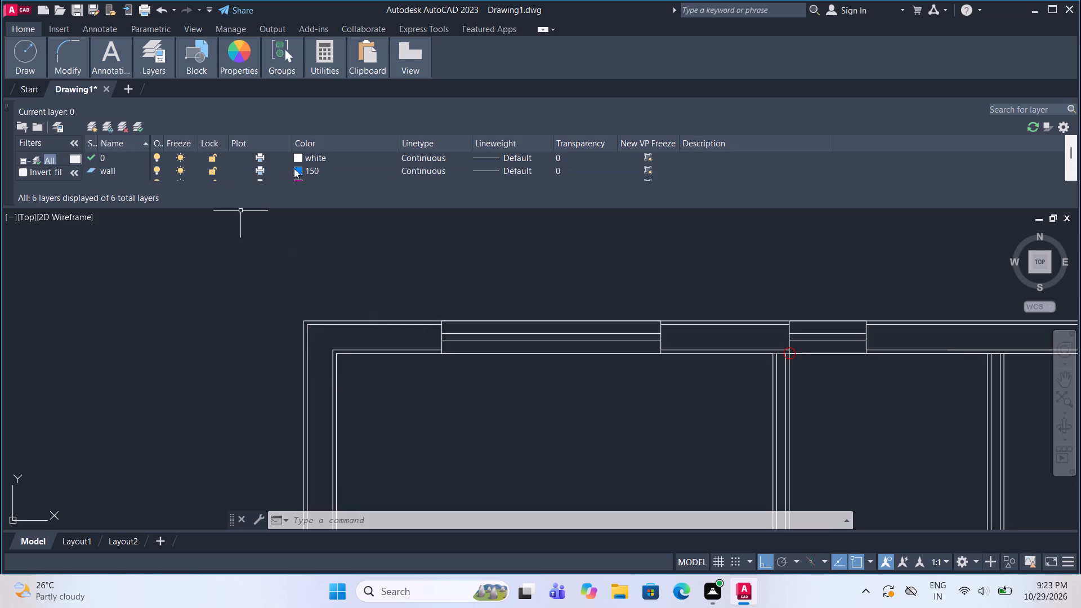
scroll(294, 168, down, 4)
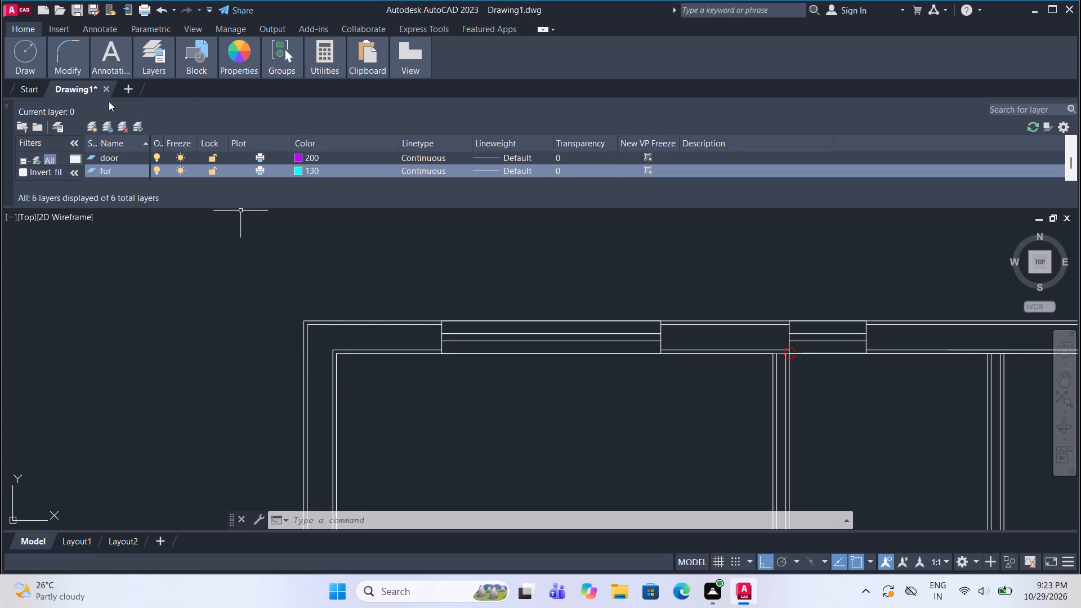
click(92, 126)
text(text)
click(294, 169)
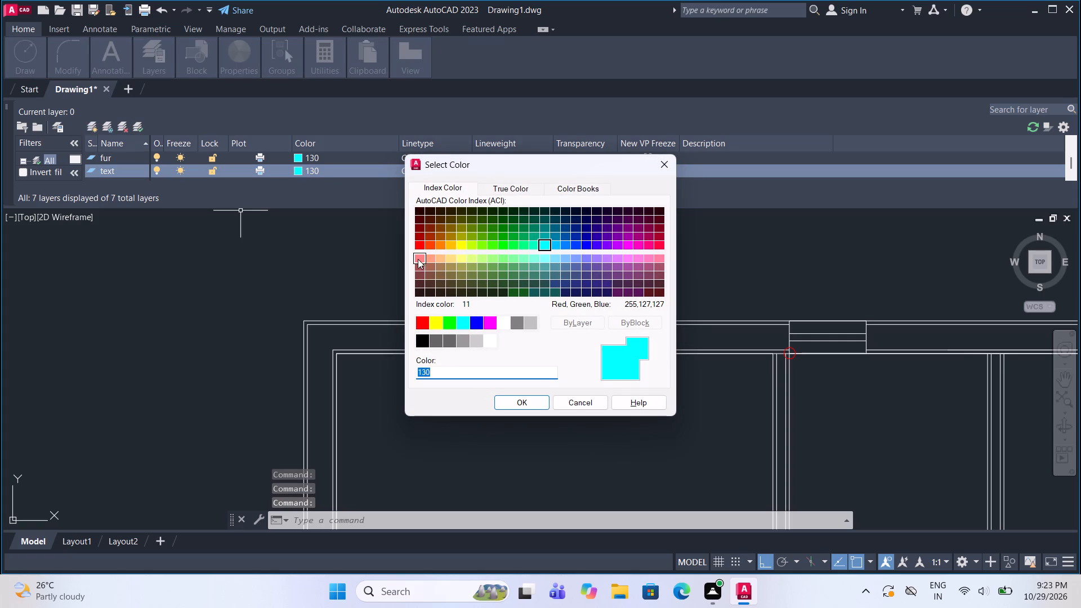
click(418, 259)
click(499, 401)
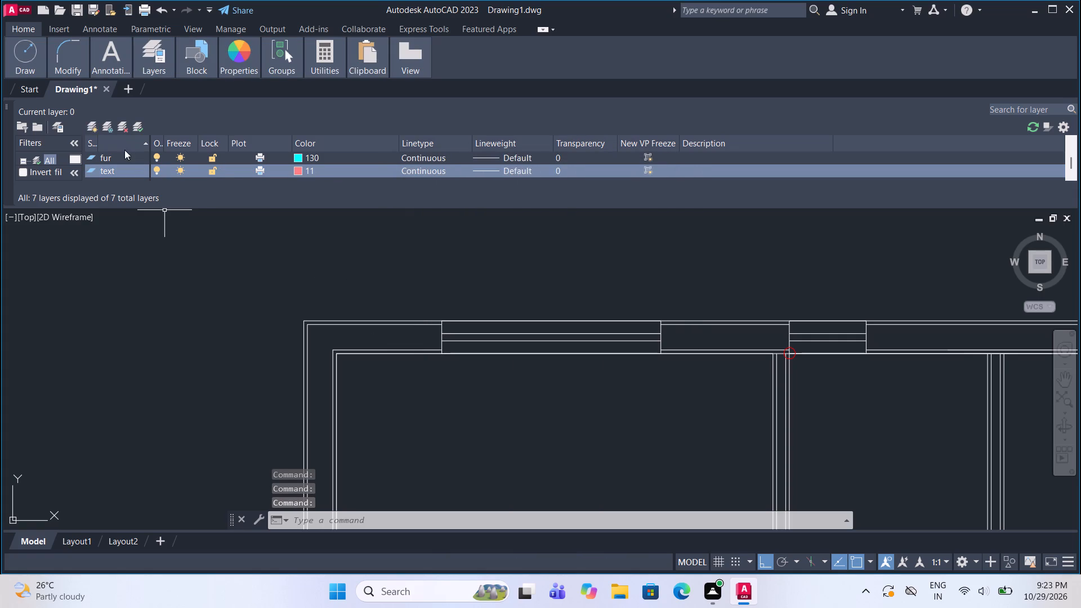
click(9, 103)
Make the wall layer the current layer.
scroll(111, 206, down, 1)
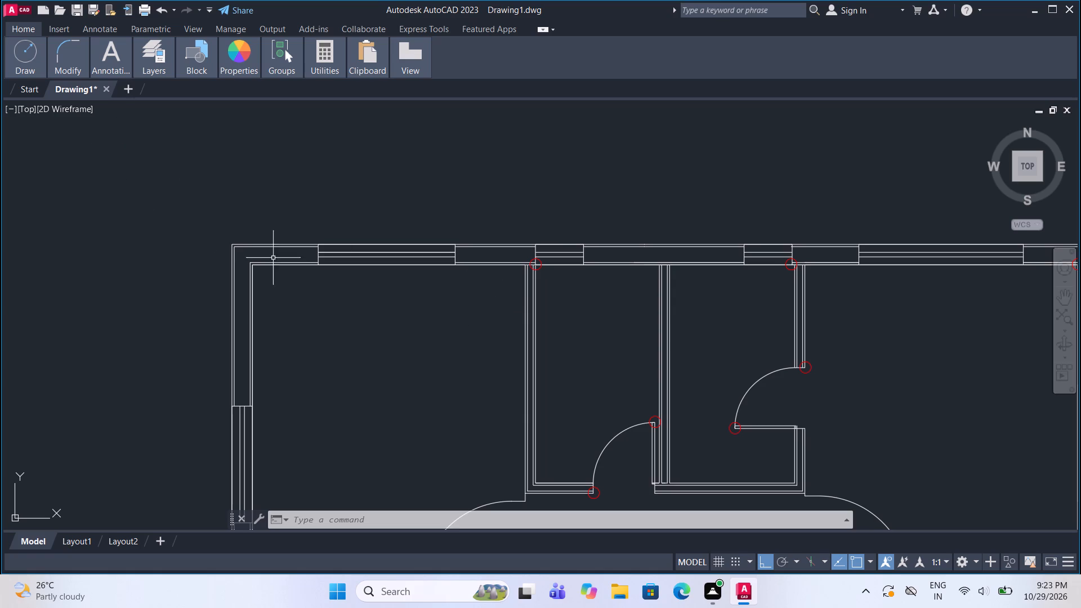
middle_drag(321, 354, 323, 309)
scroll(323, 309, down, 4)
scroll(385, 329, up, 2)
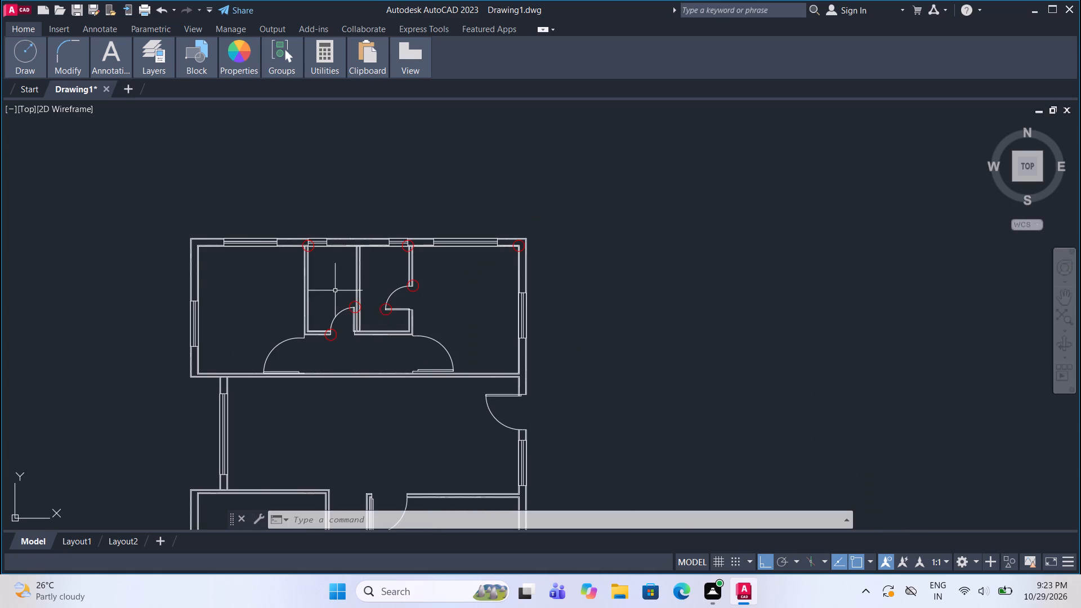
scroll(202, 251, up, 4)
middle_drag(193, 207, 263, 209)
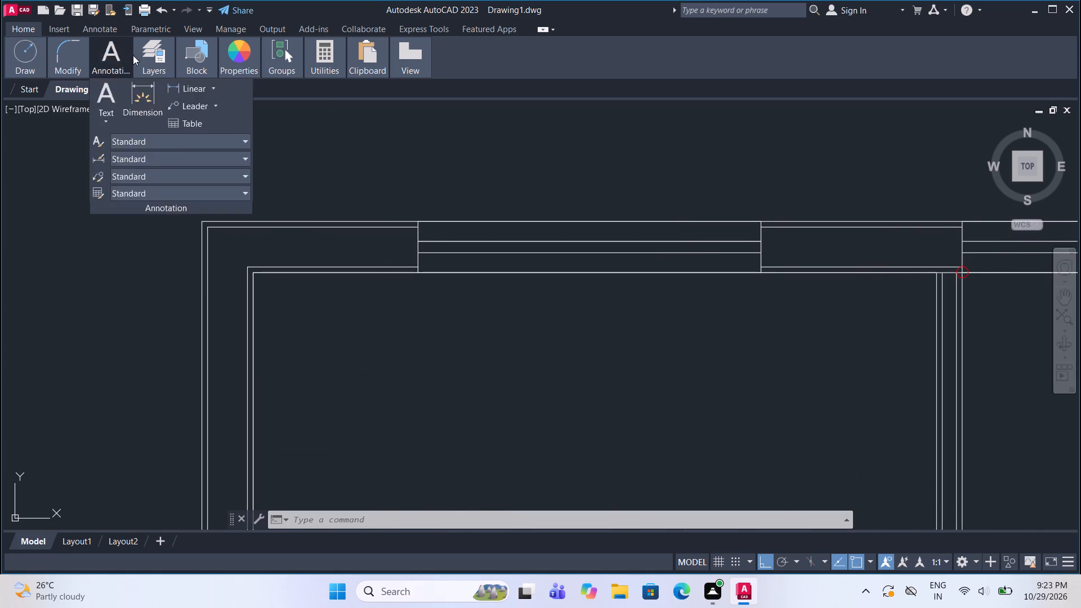
click(144, 47)
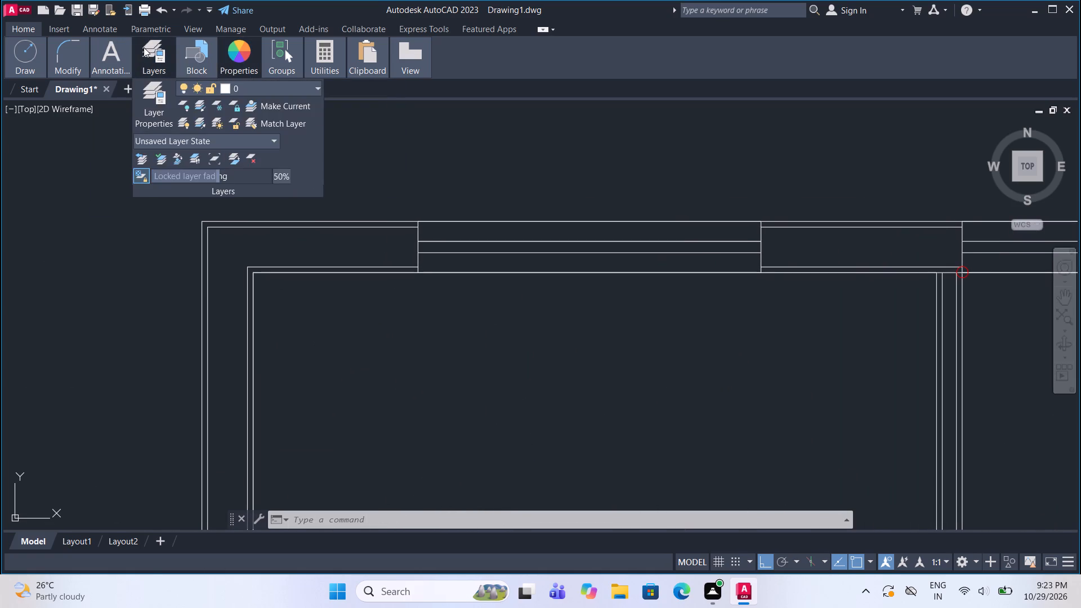
click(145, 46)
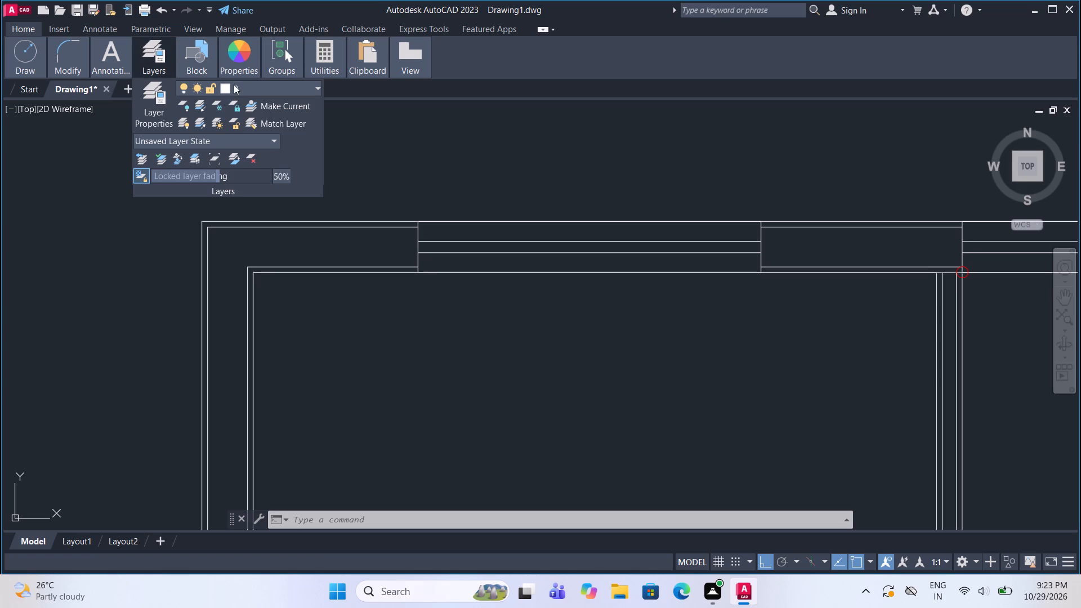
click(254, 89)
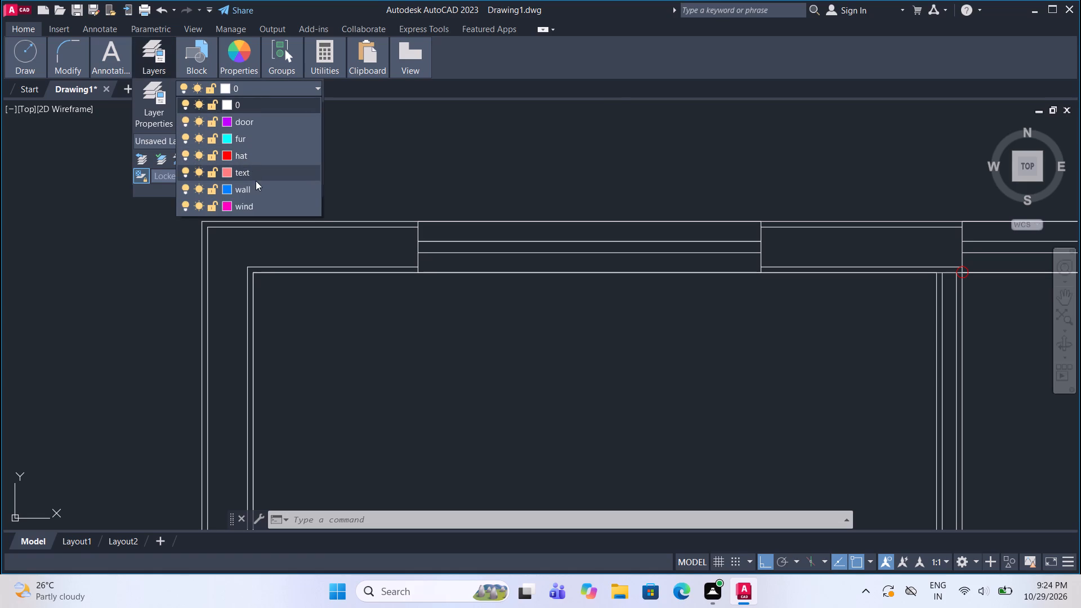
double_click(257, 188)
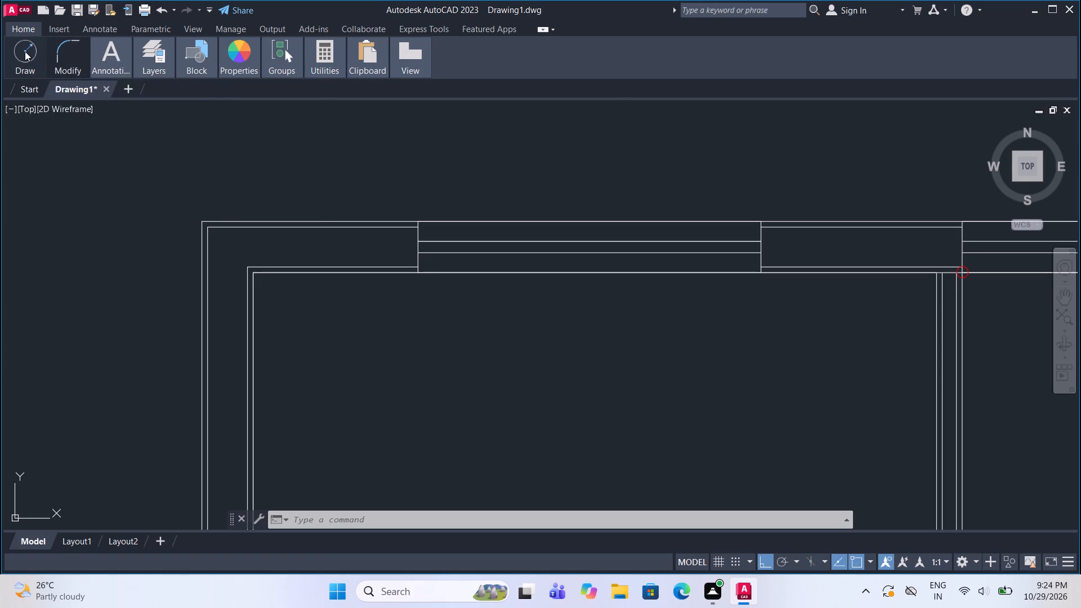
Trace the outer wall edge with lines from the first top-wall window 3'-2" to the upper-left corner, and about 6' down to the left-wall window.
click(25, 51)
click(17, 100)
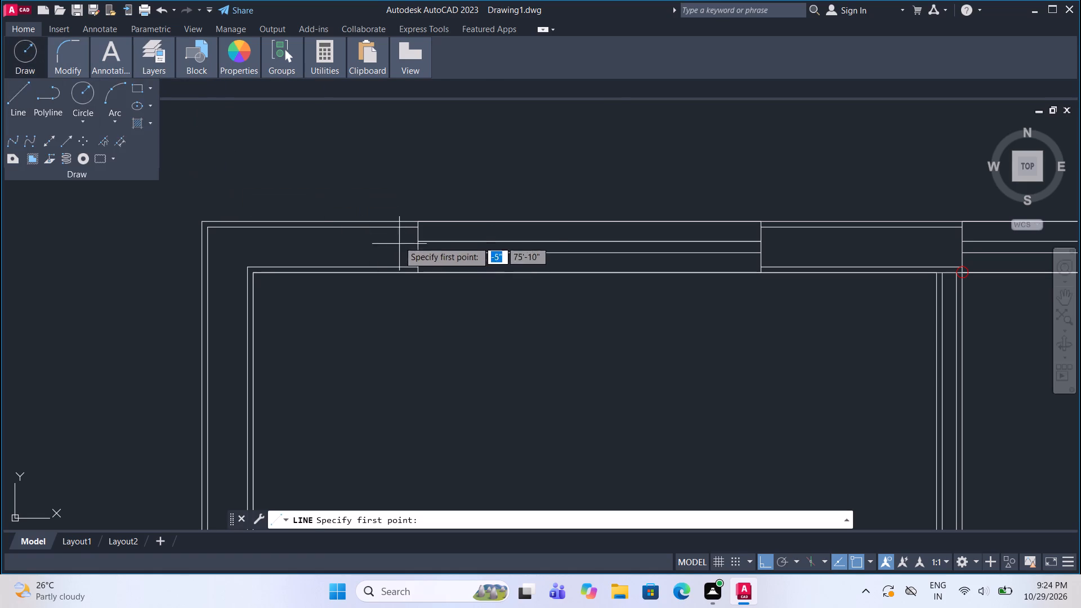
click(417, 221)
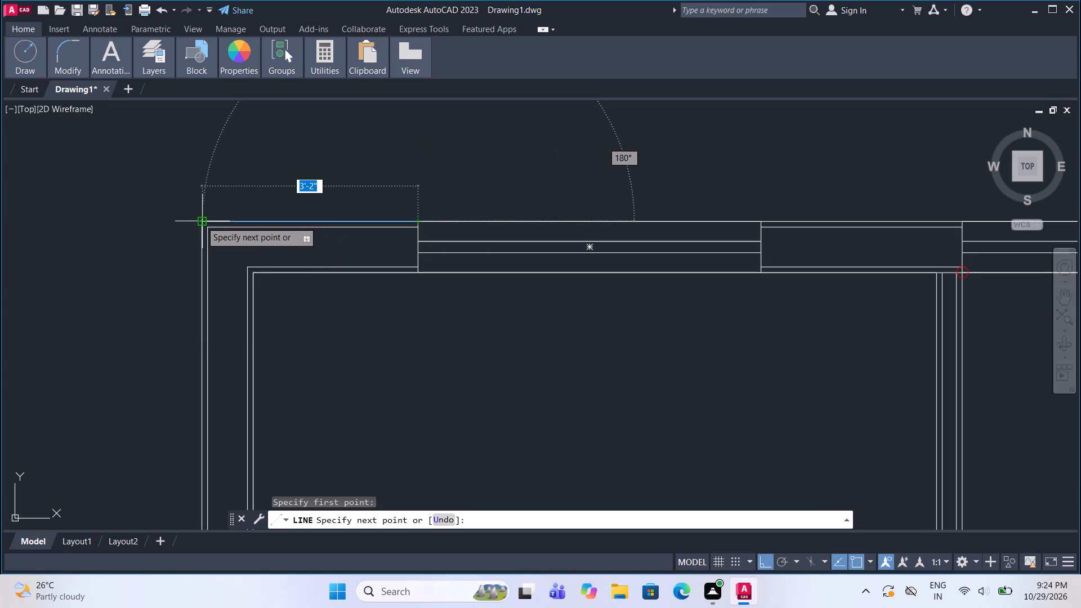
click(201, 221)
scroll(201, 221, down, 3)
scroll(194, 321, up, 4)
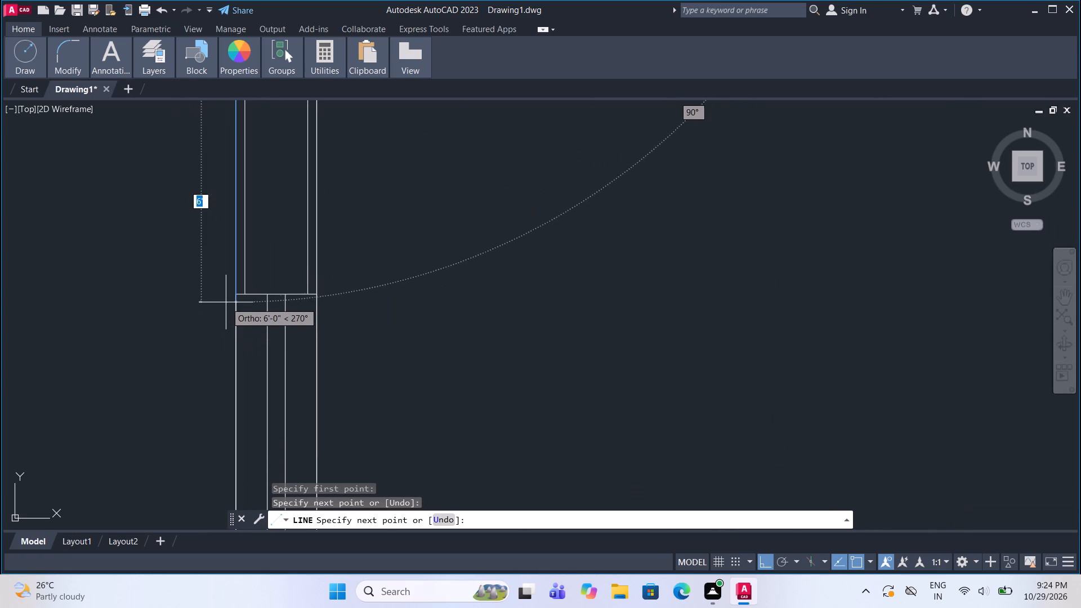
click(230, 296)
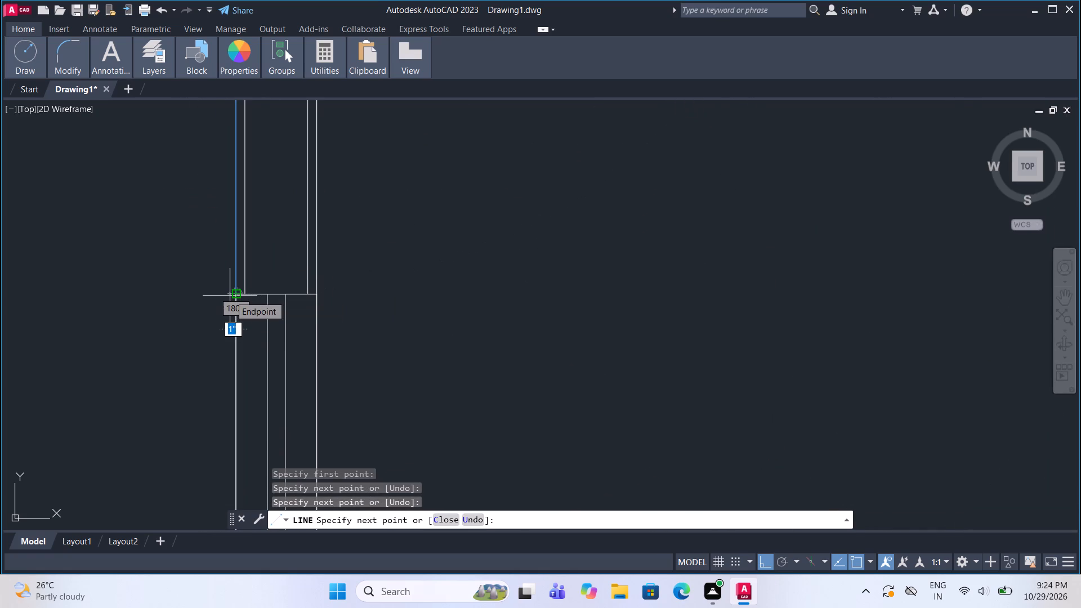
Trace the inner wall edge with lines from the left-wall window up to the inner upper-left corner and across to the first top-wall window.
scroll(230, 296, down, 1)
click(34, 62)
click(6, 100)
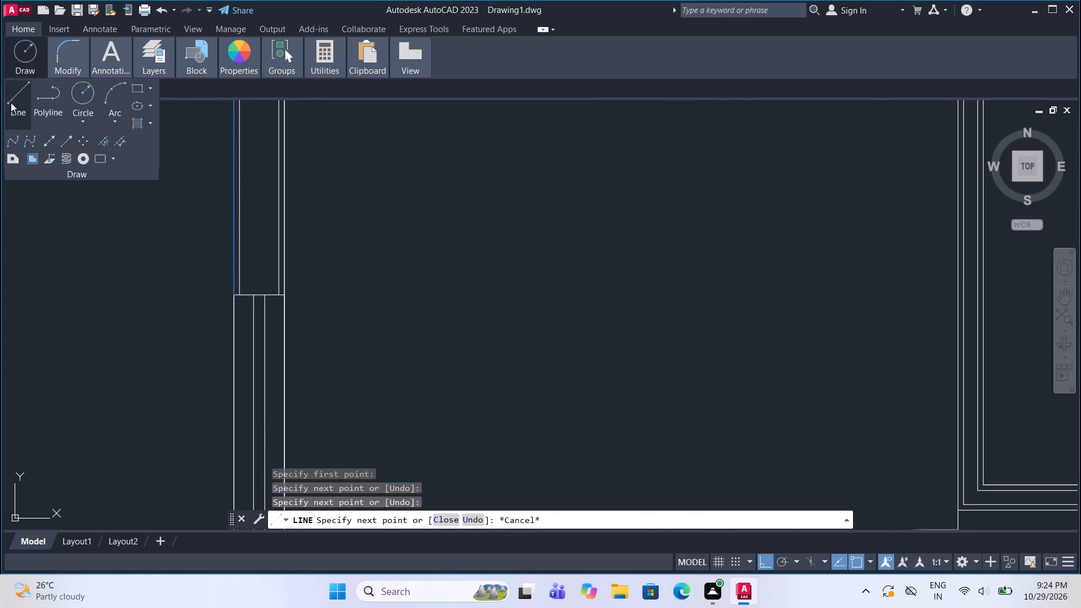
scroll(302, 292, up, 2)
click(248, 299)
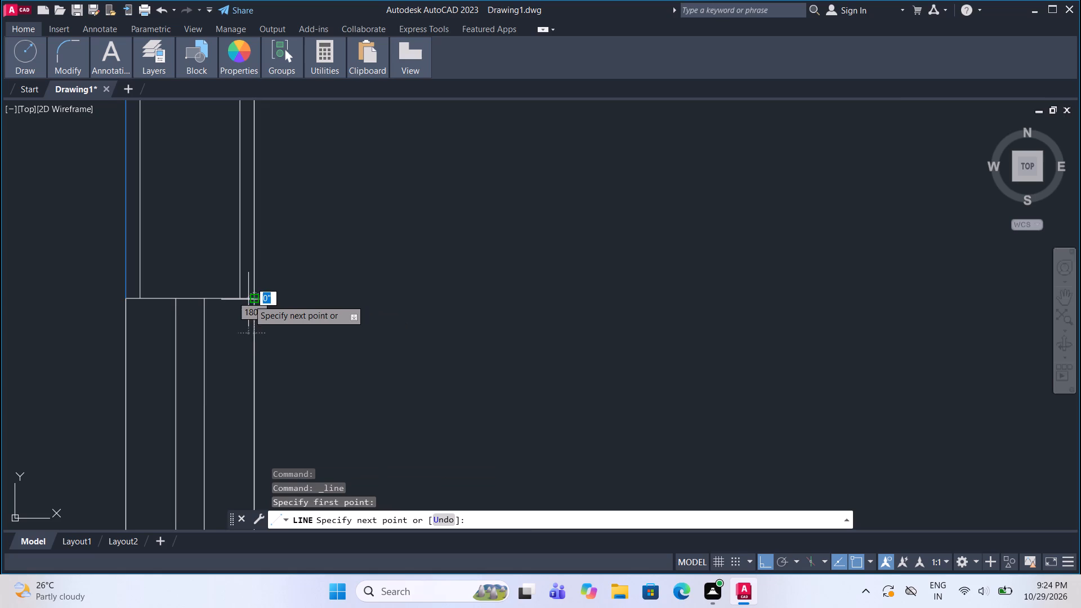
scroll(262, 299, down, 4)
middle_drag(264, 302, 283, 354)
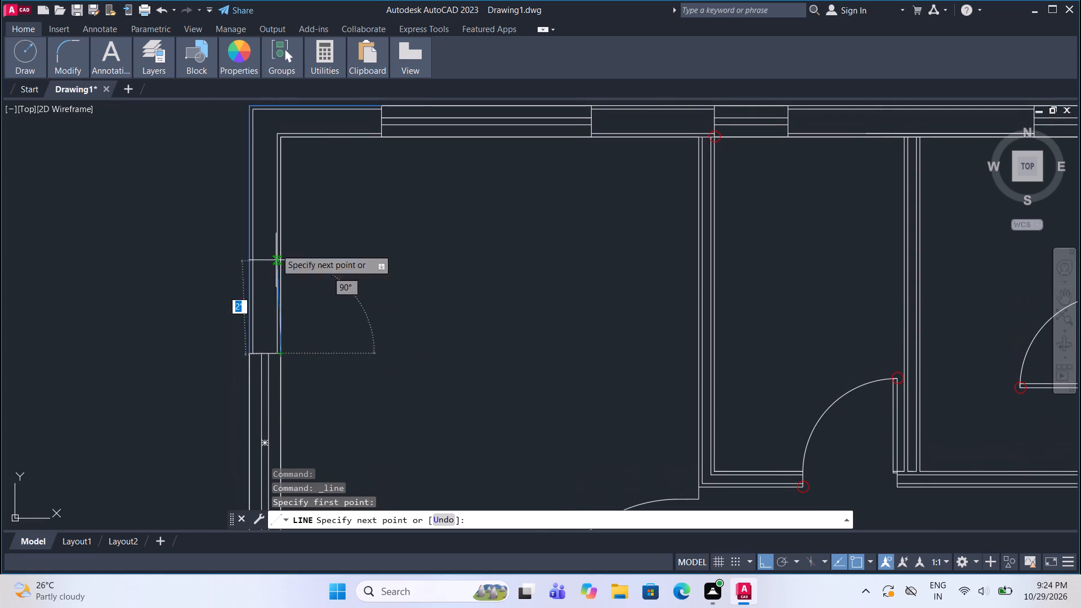
scroll(280, 135, up, 3)
click(280, 140)
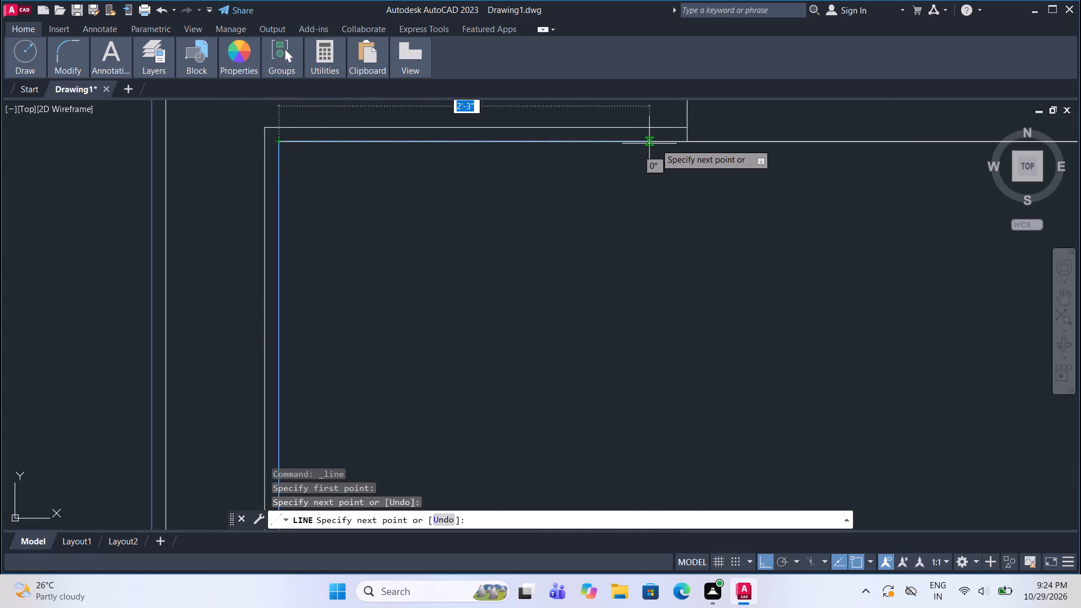
click(687, 139)
Trace the outer edge of the top wall with a line about 3' long between the first and second windows.
click(19, 54)
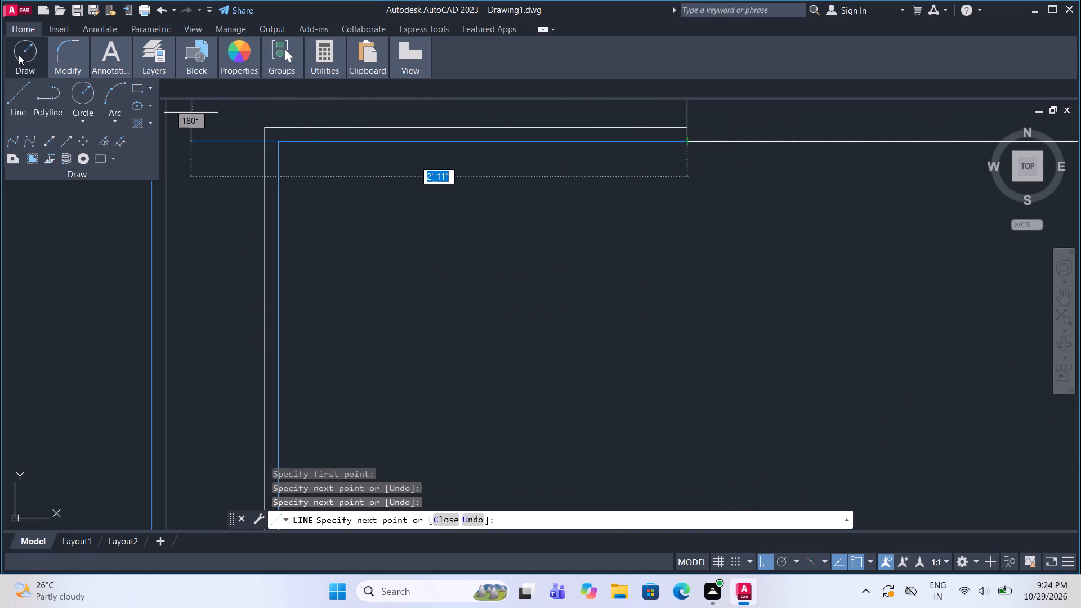
click(18, 92)
scroll(148, 240, down, 4)
scroll(498, 194, up, 3)
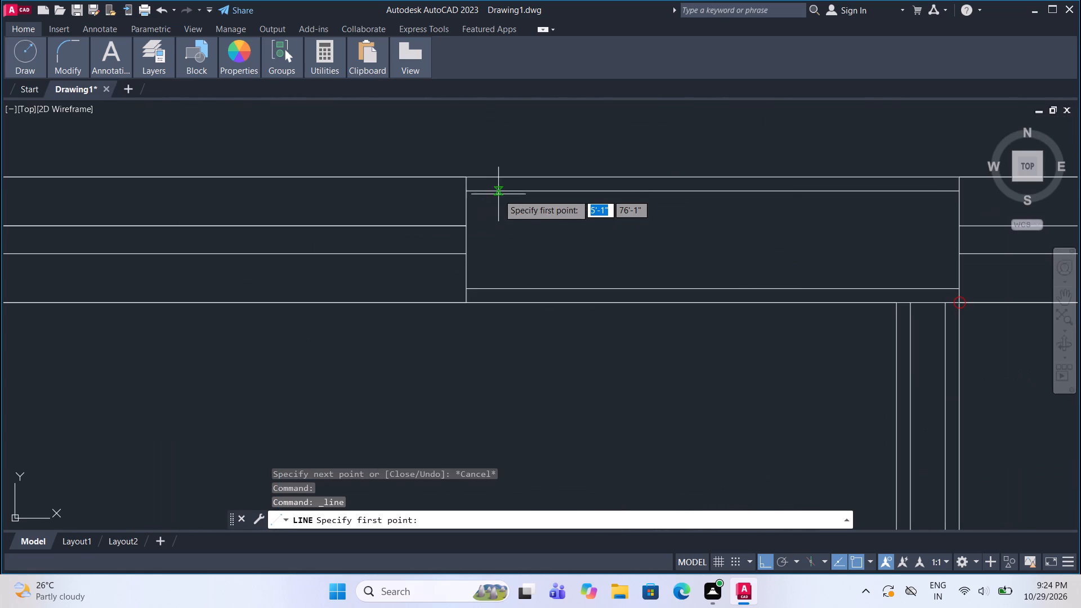
click(462, 176)
scroll(470, 179, down, 2)
scroll(632, 173, up, 1)
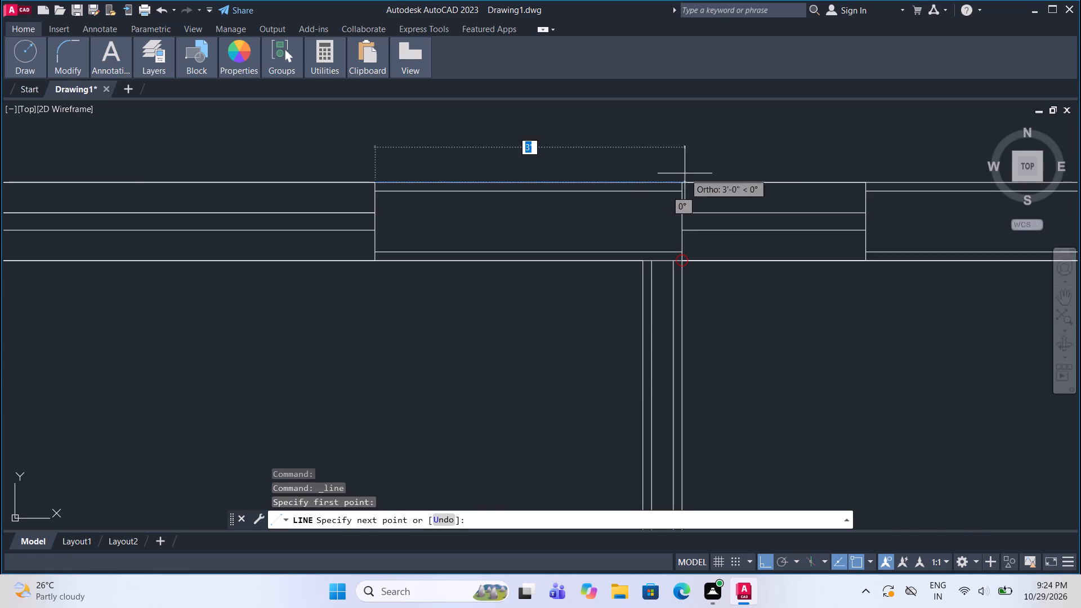
click(683, 178)
Trace the first room's wall edge from the first top-wall window to the partition, down its near face, and along the lower wall to the door opening.
click(22, 55)
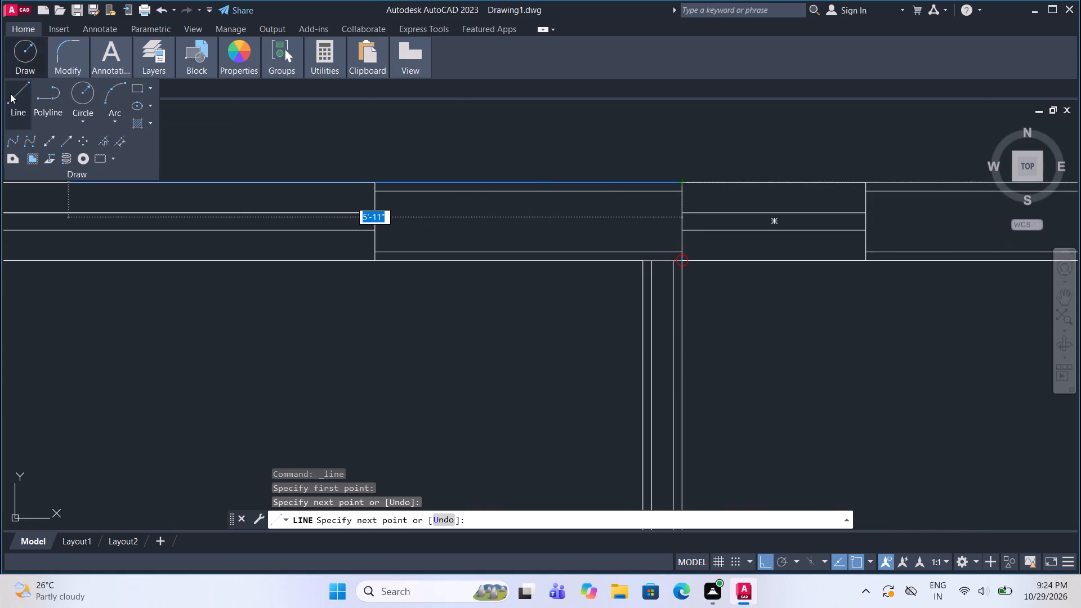
click(8, 102)
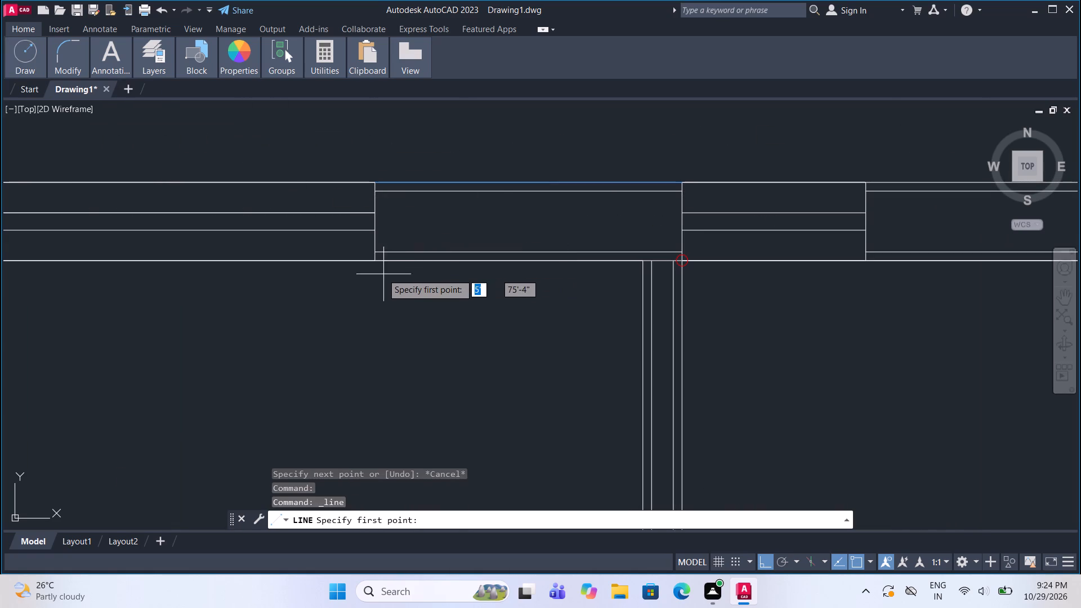
click(376, 262)
click(645, 260)
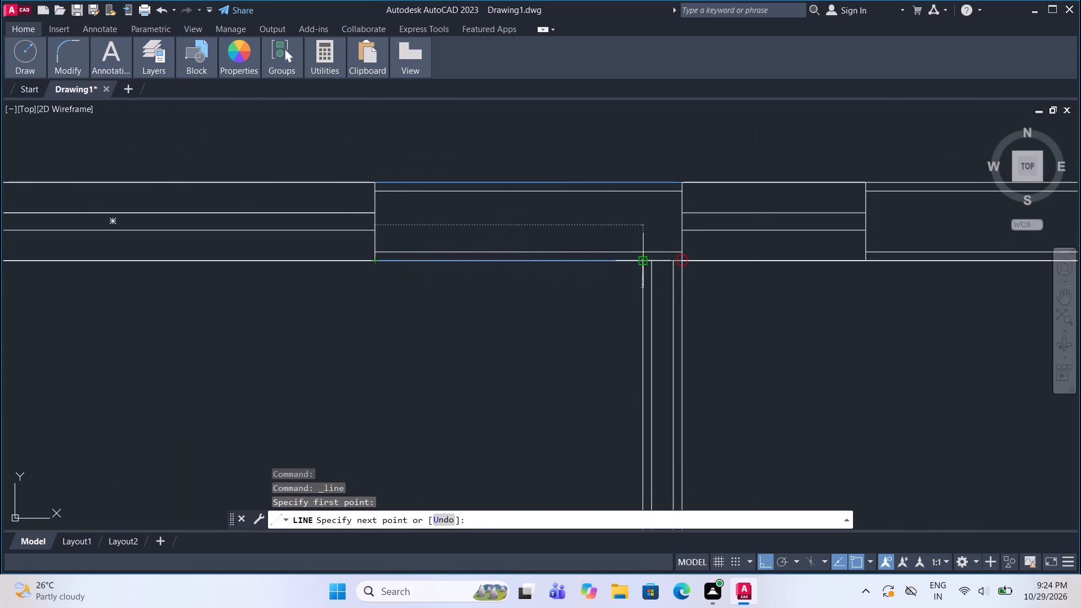
scroll(631, 230, down, 5)
scroll(637, 310, up, 6)
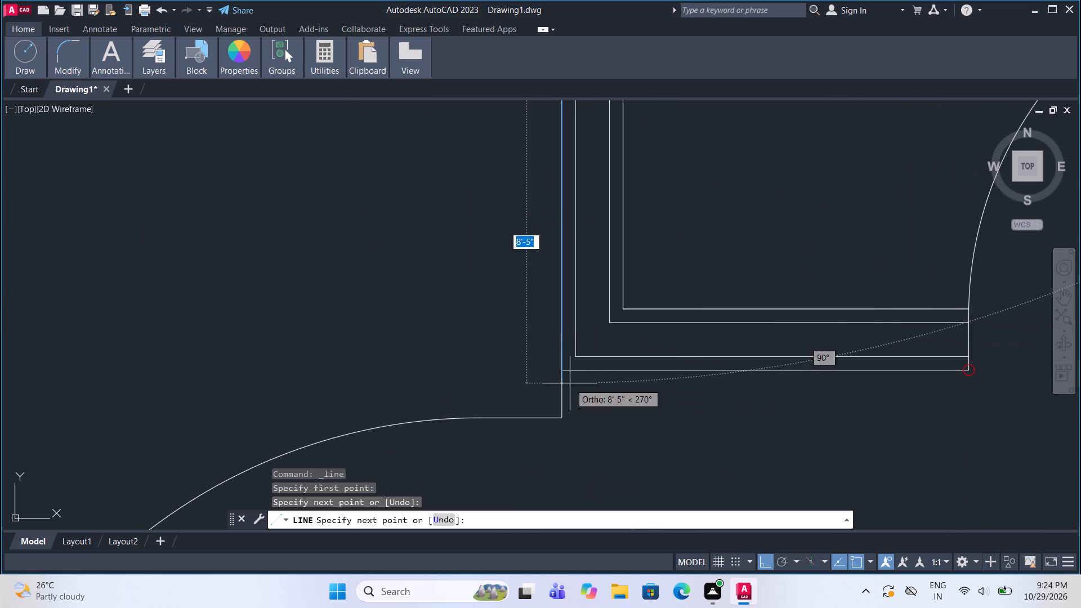
click(565, 371)
scroll(568, 375, down, 2)
scroll(705, 377, up, 2)
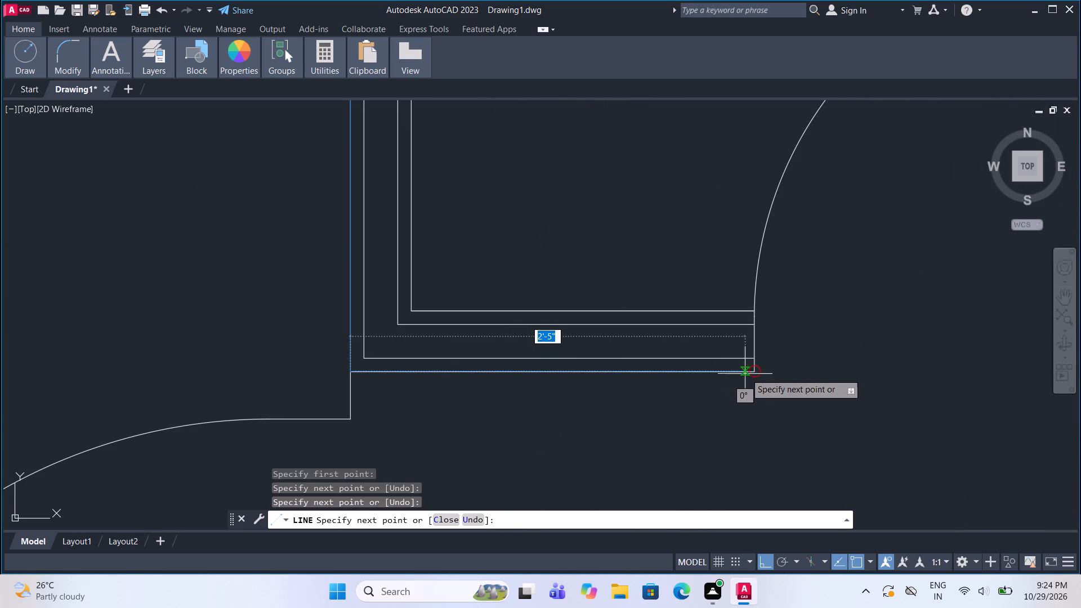
click(751, 371)
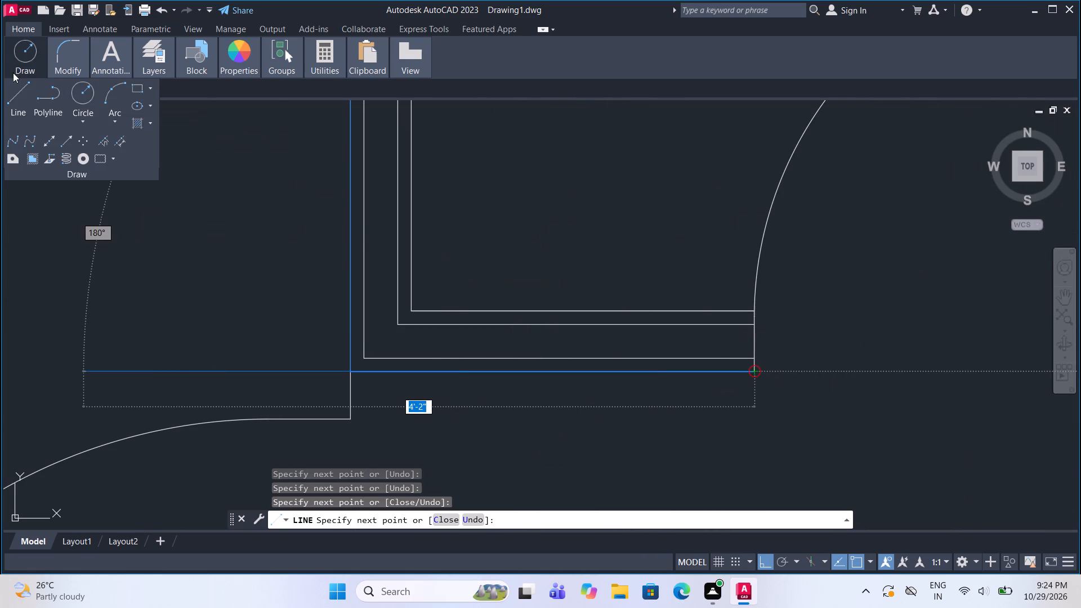
Trace the second room's inner edge from the door opening about 2'-1" to the corner, and about 8' up the partition to the top wall.
click(8, 88)
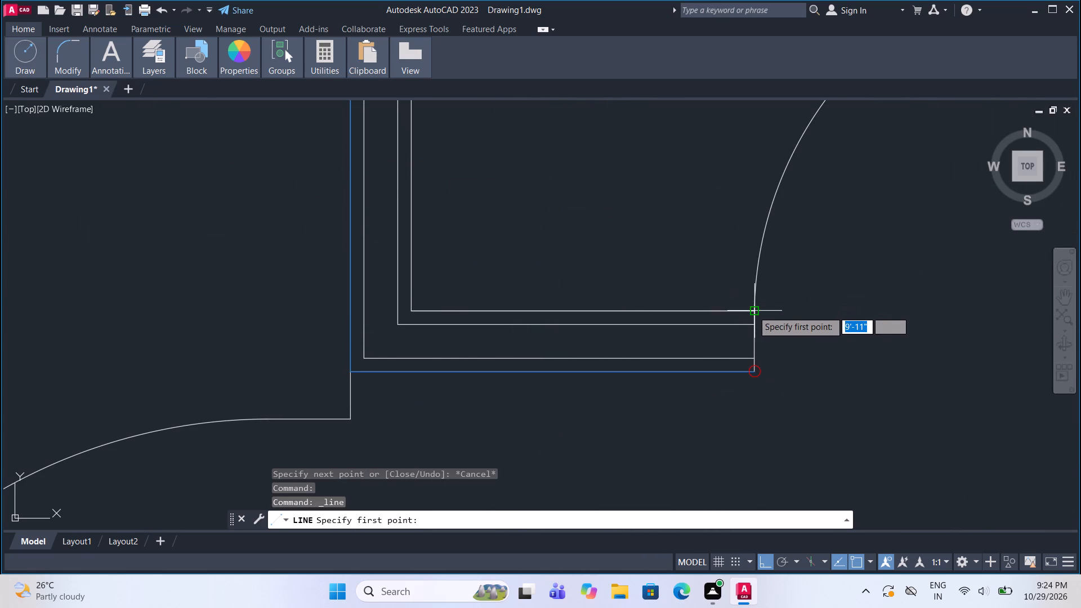
click(753, 311)
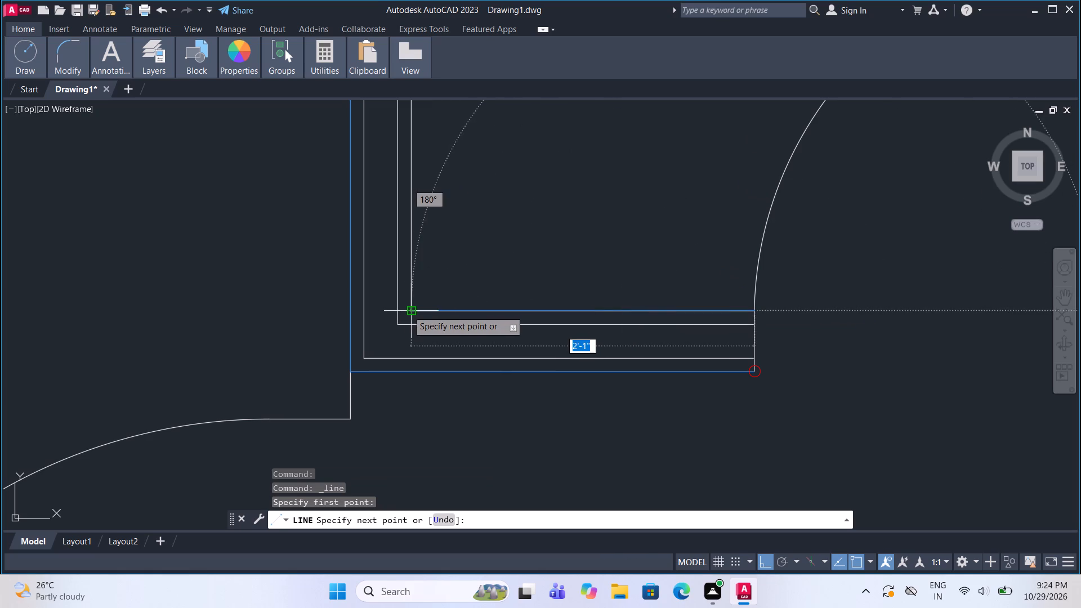
click(408, 310)
scroll(408, 311, down, 3)
middle_drag(412, 184, 428, 381)
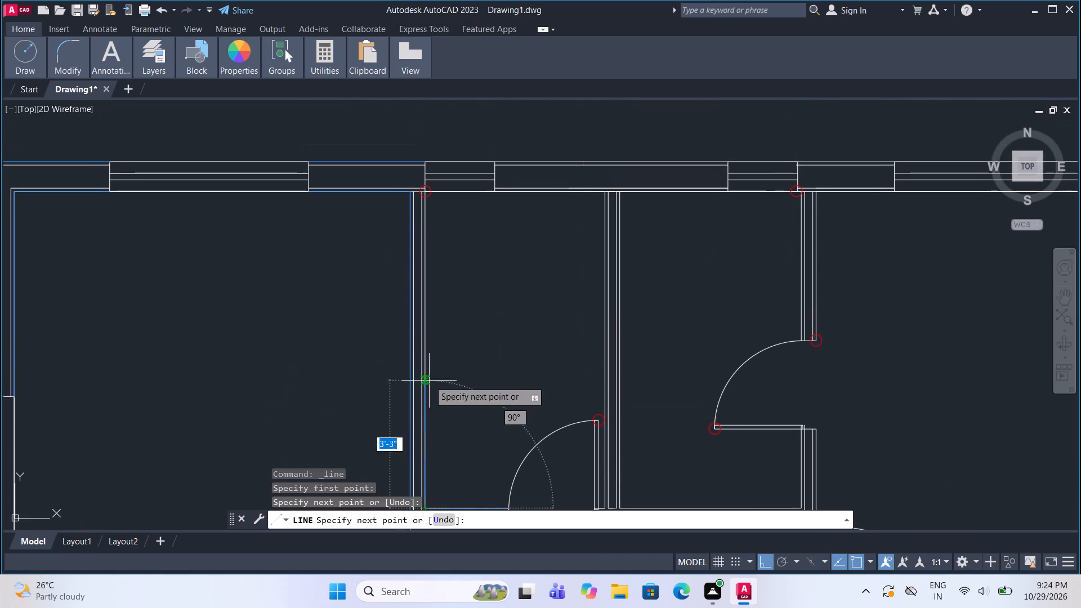
scroll(416, 195, up, 3)
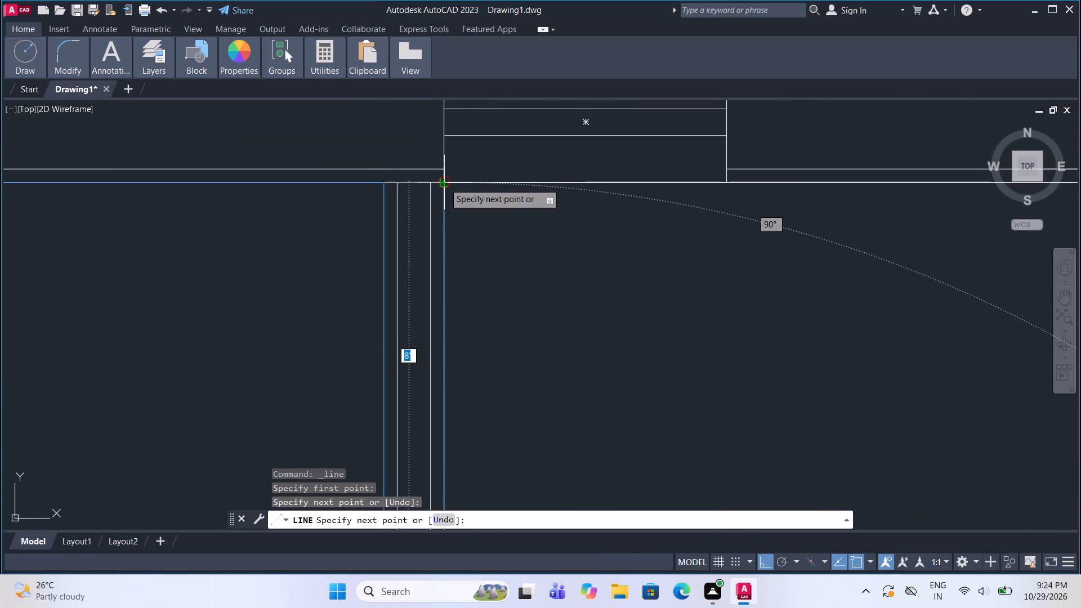
click(444, 183)
Trace the outer and inner edges of the top wall with lines between the second and third windows.
click(30, 64)
click(19, 93)
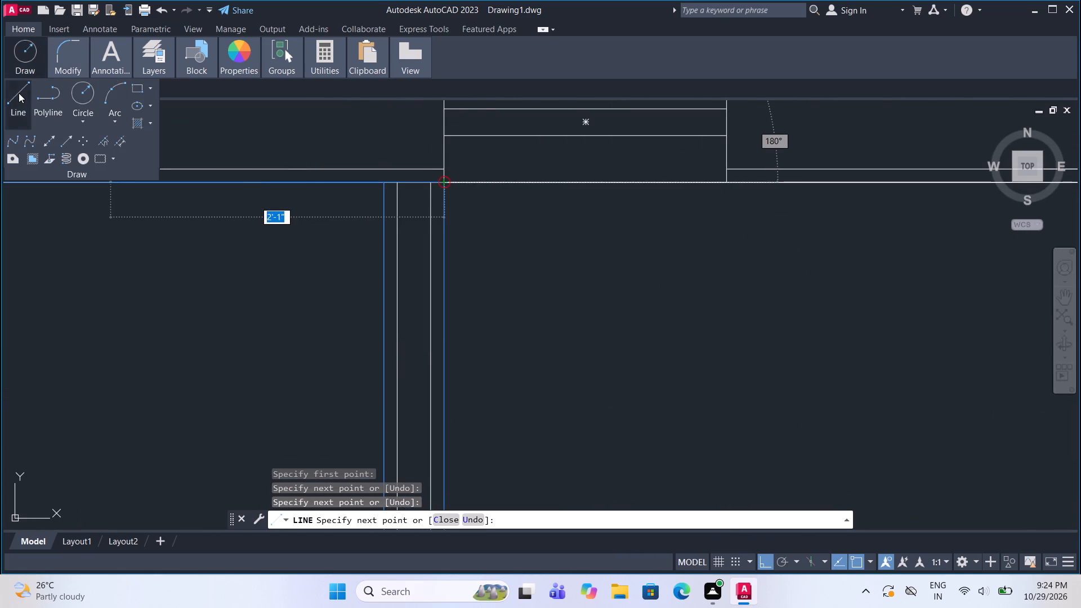
scroll(216, 270, down, 3)
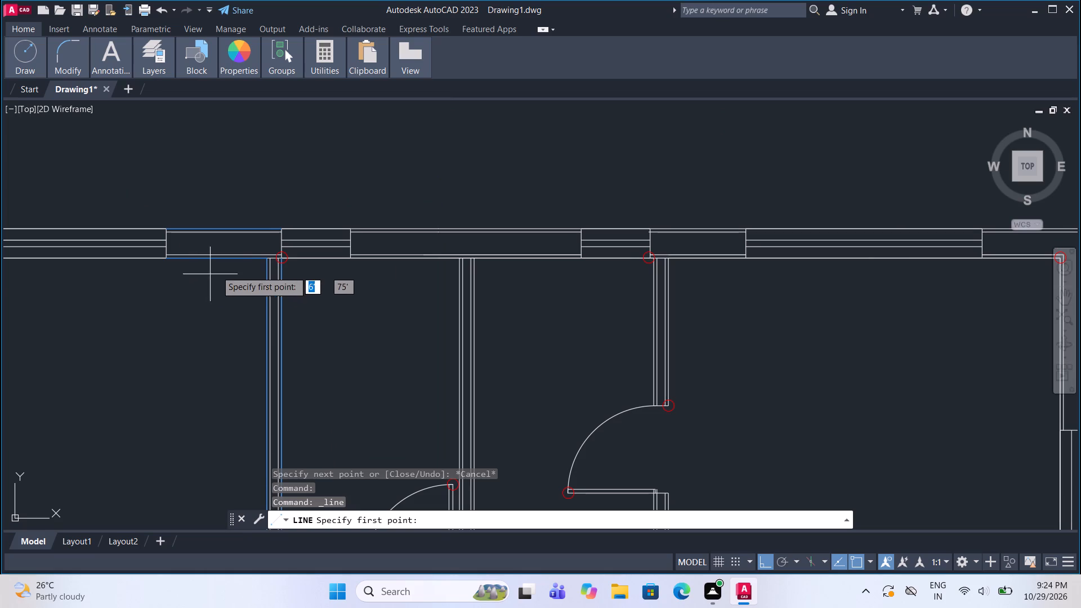
scroll(454, 201, up, 1)
scroll(346, 224, up, 1)
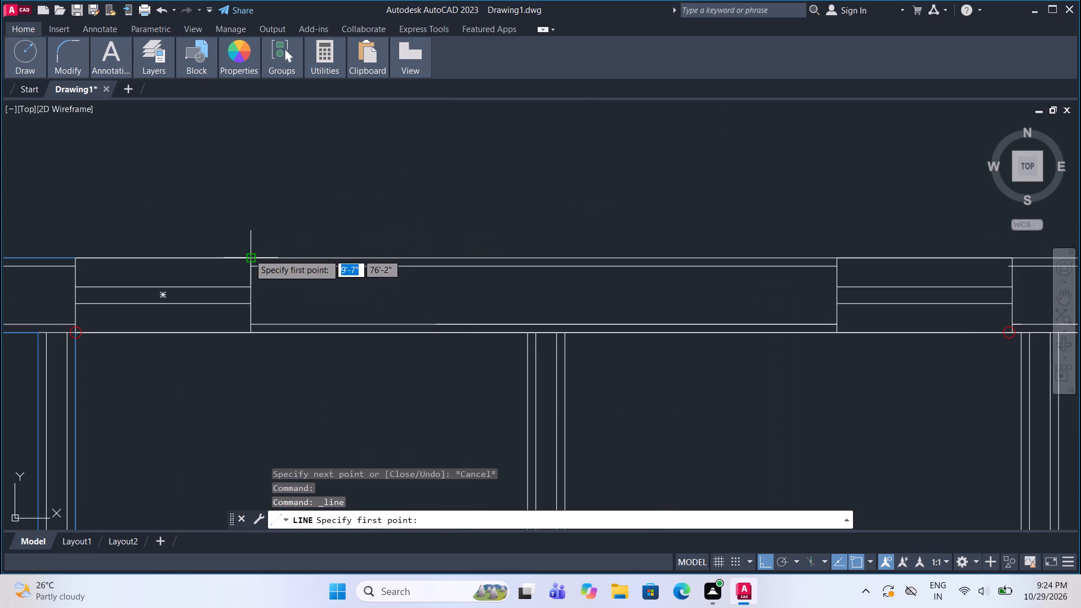
click(249, 254)
click(836, 256)
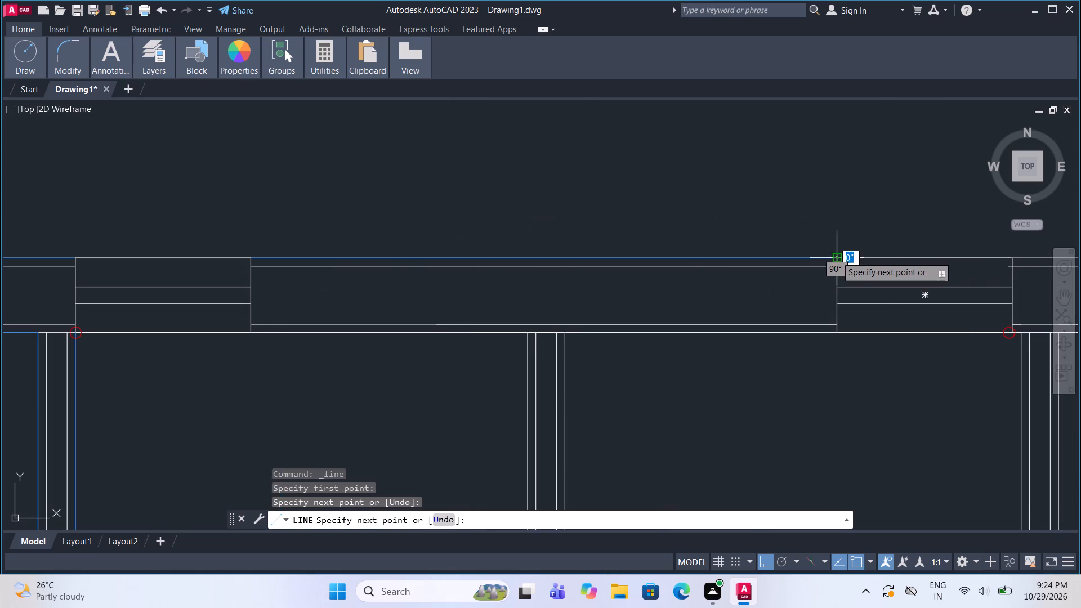
click(20, 69)
click(18, 94)
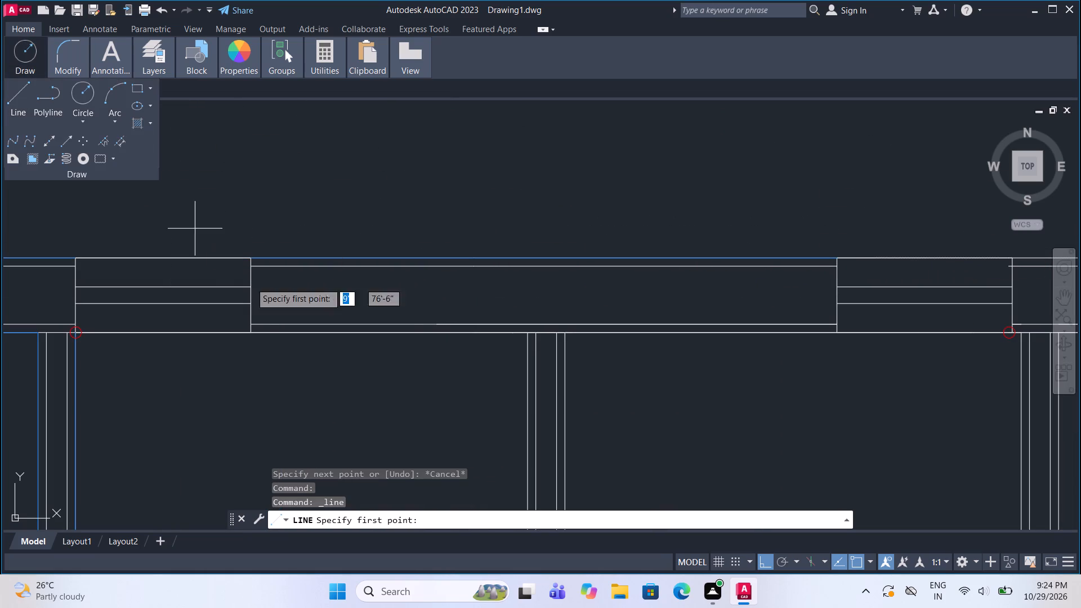
click(252, 333)
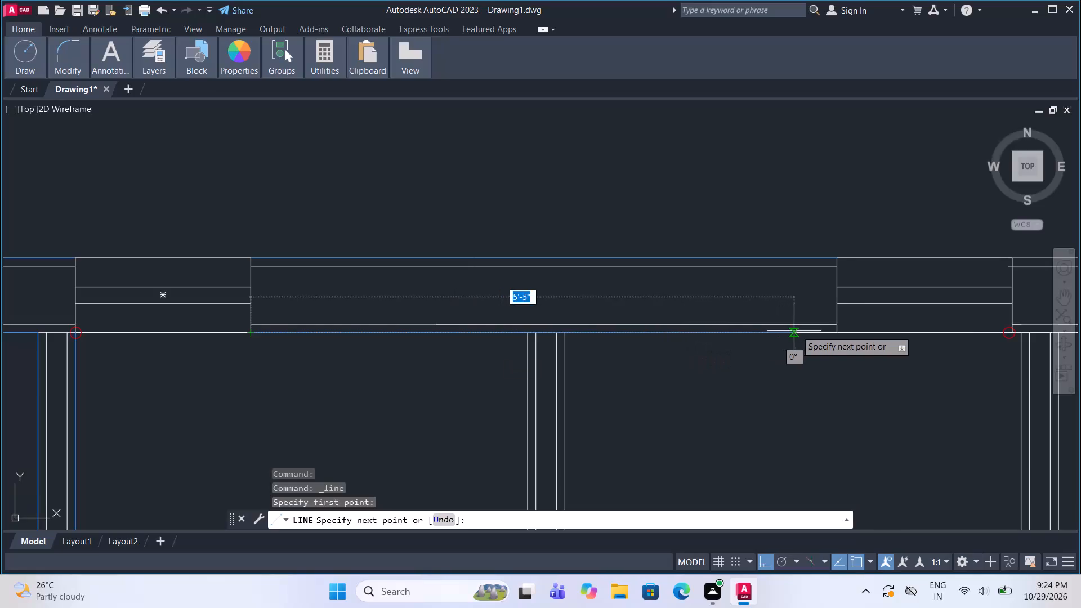
click(834, 331)
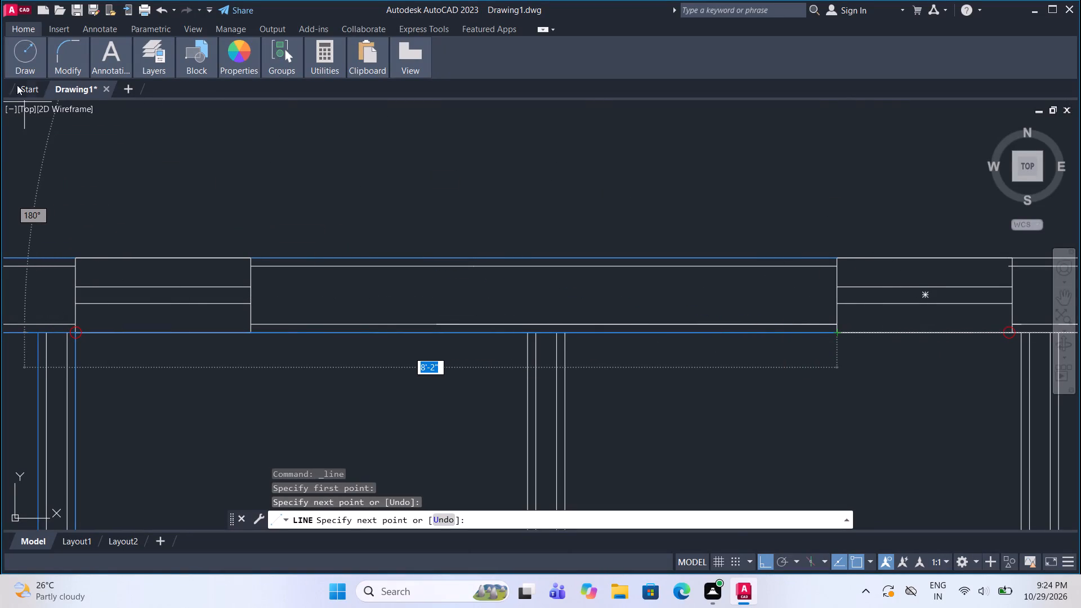
Trace the near face of the second partition about 8' down from the top wall, with a short return to the door frame.
click(17, 59)
click(17, 95)
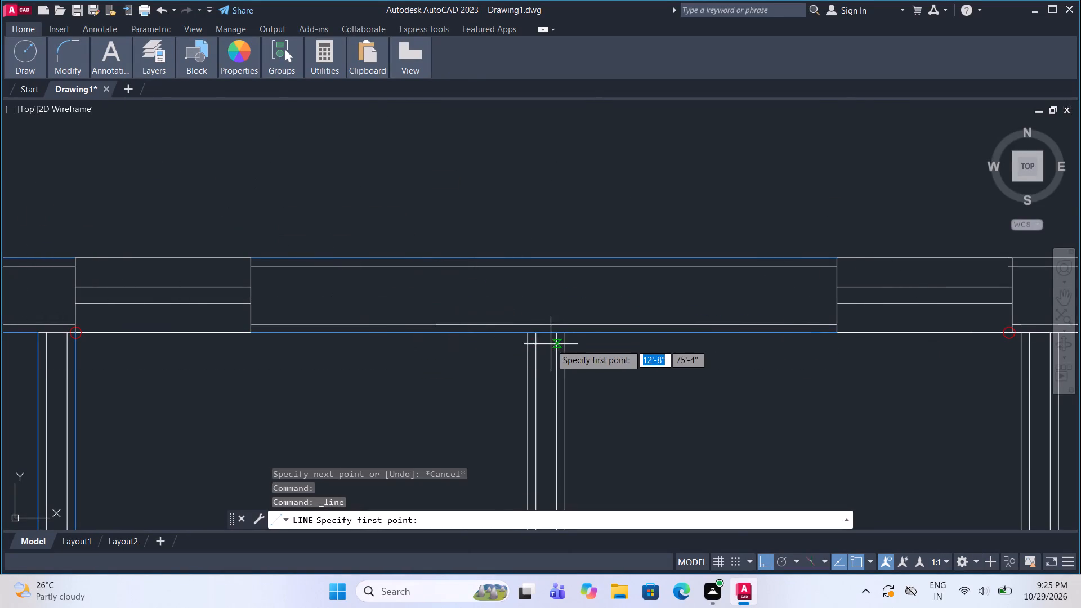
scroll(551, 344, up, 2)
click(492, 319)
scroll(490, 199, down, 5)
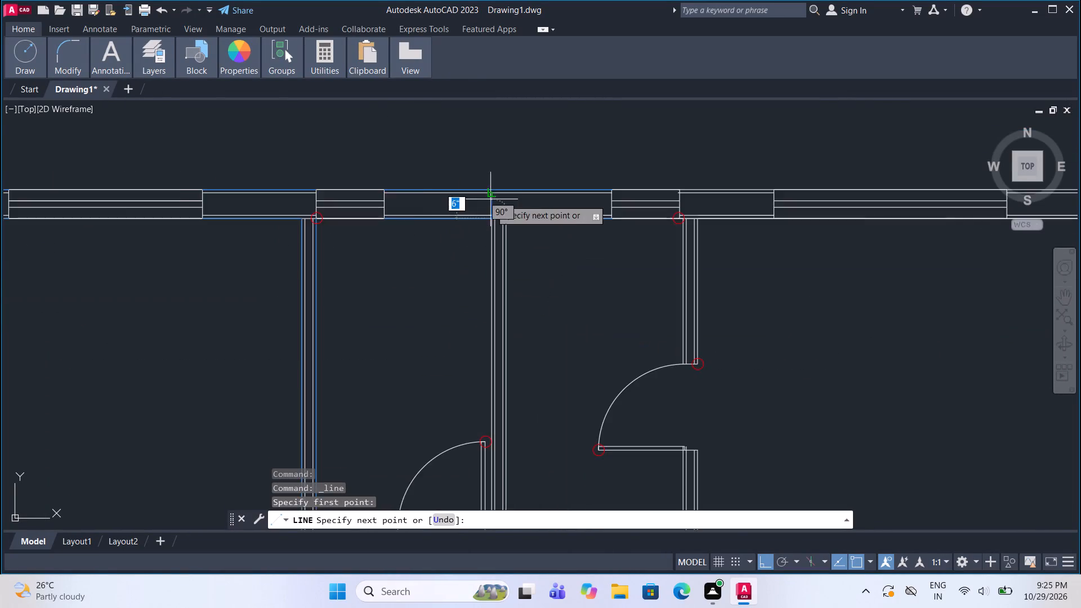
scroll(498, 425, up, 3)
scroll(461, 339, up, 2)
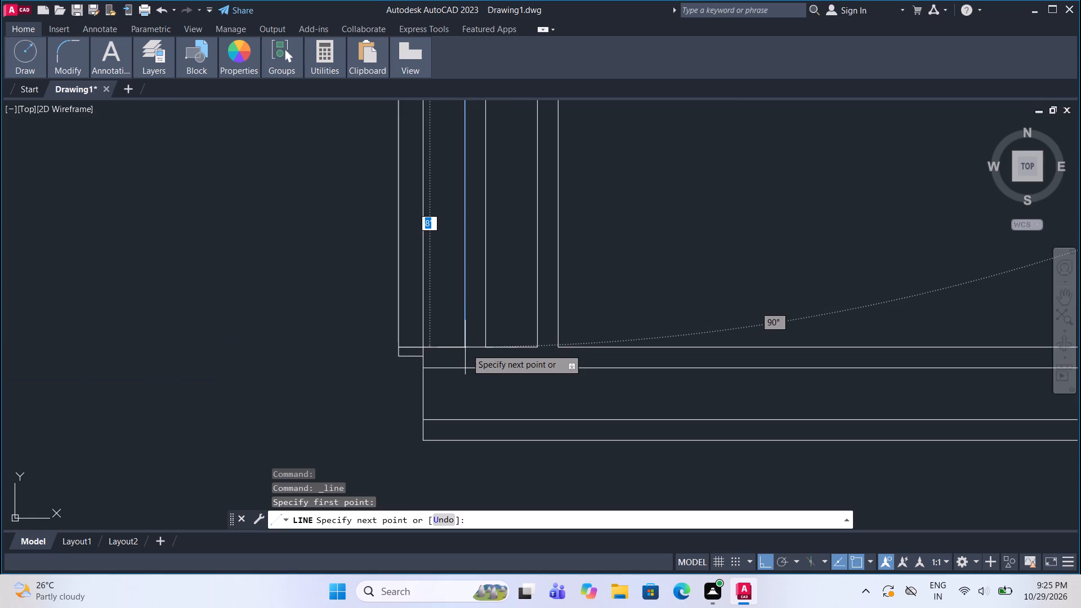
click(464, 348)
double_click(419, 347)
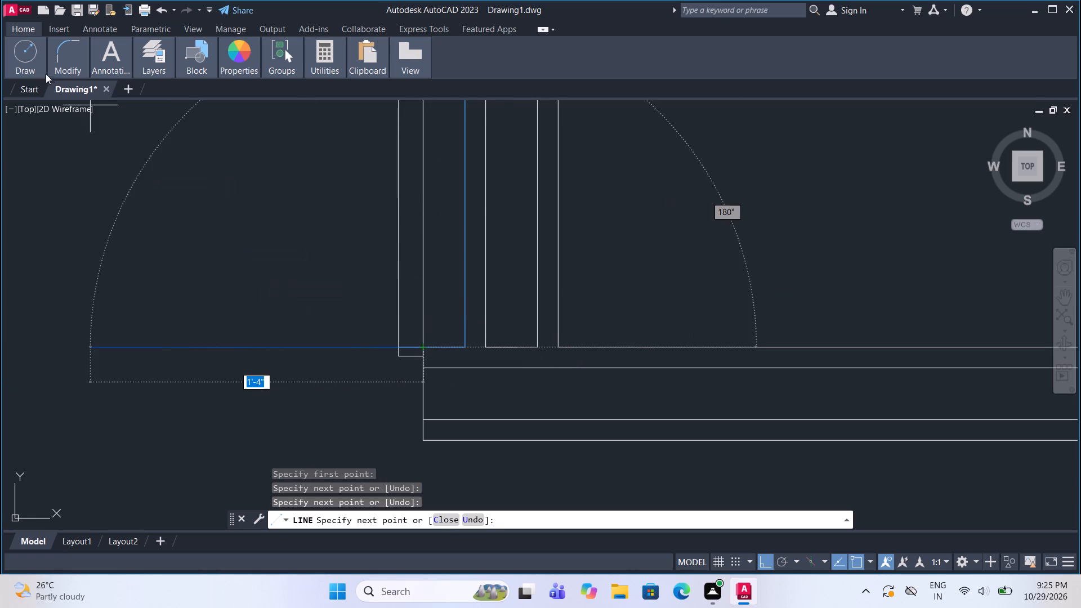
Trace the outer edge of the third room's lower wall from the door-side corner to its far corner, and up to the next door opening.
click(23, 56)
click(13, 92)
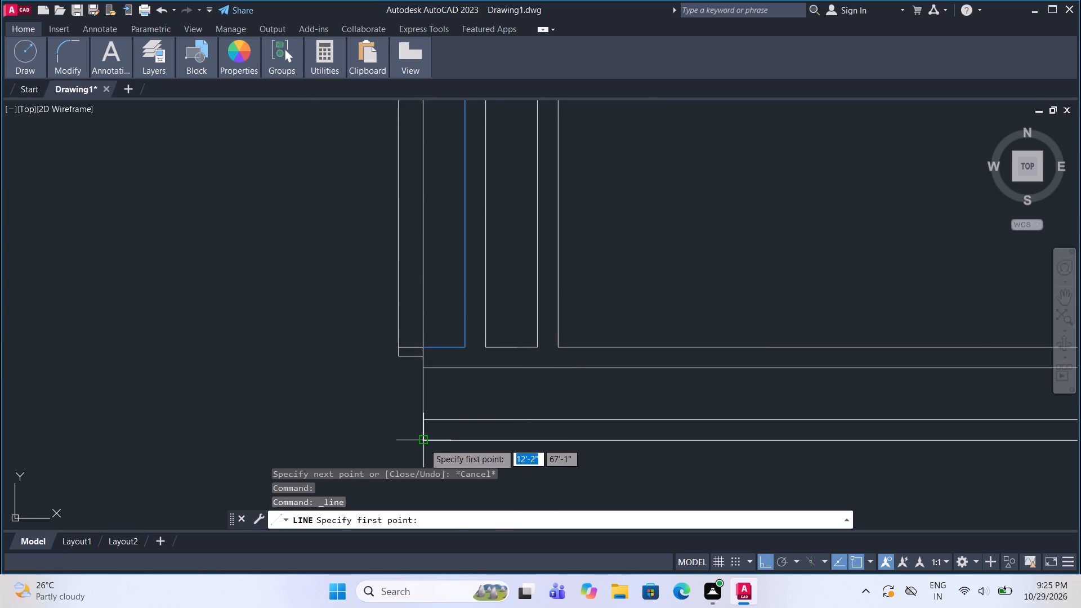
click(424, 436)
scroll(421, 428, down, 4)
scroll(719, 437, up, 3)
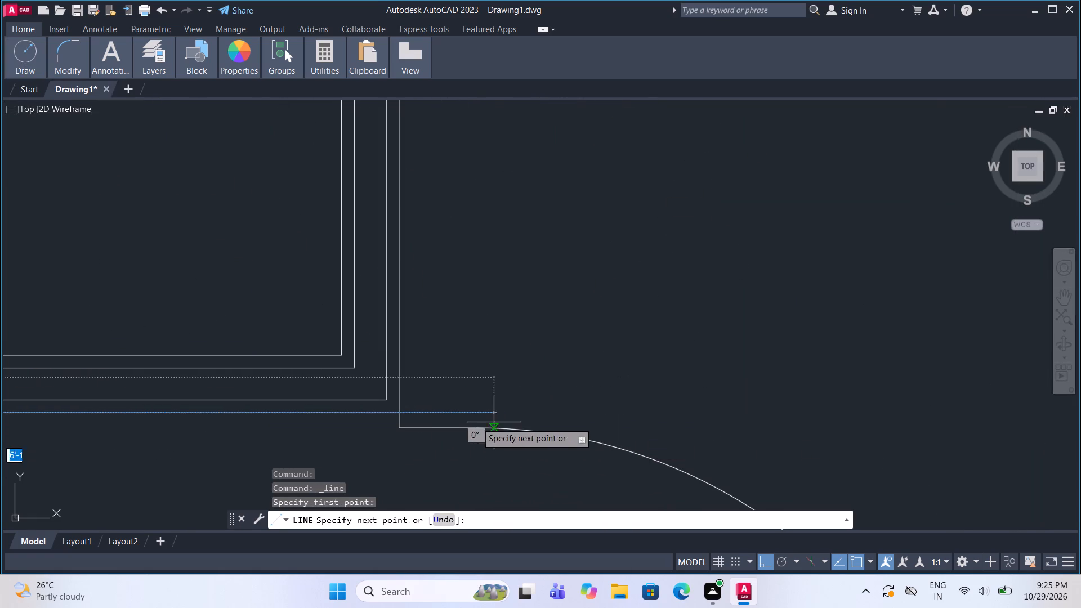
click(397, 409)
scroll(397, 409, down, 3)
scroll(408, 315, up, 1)
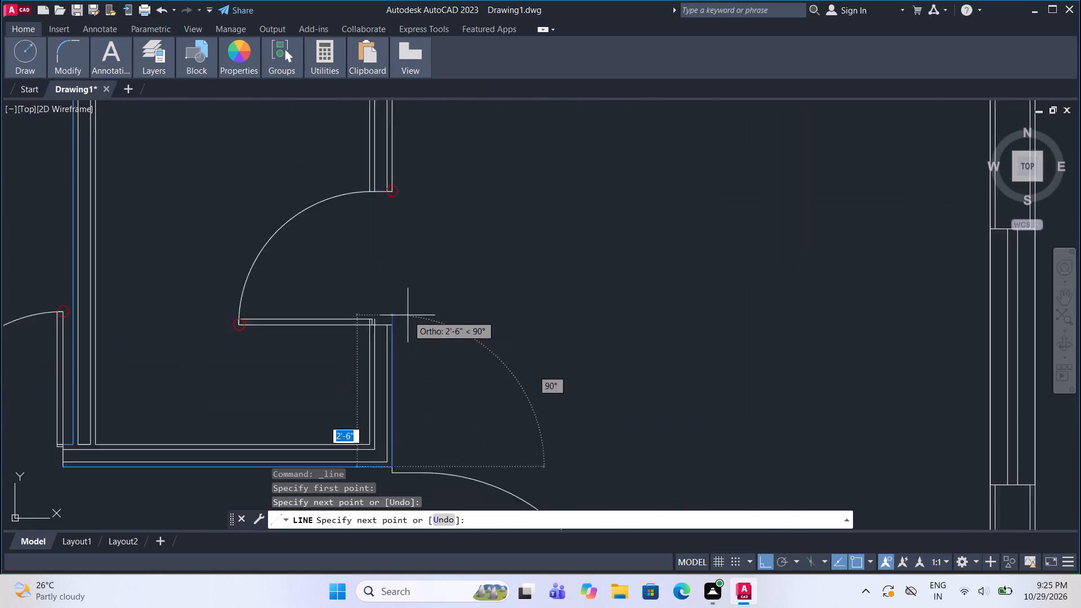
scroll(408, 315, up, 2)
click(362, 341)
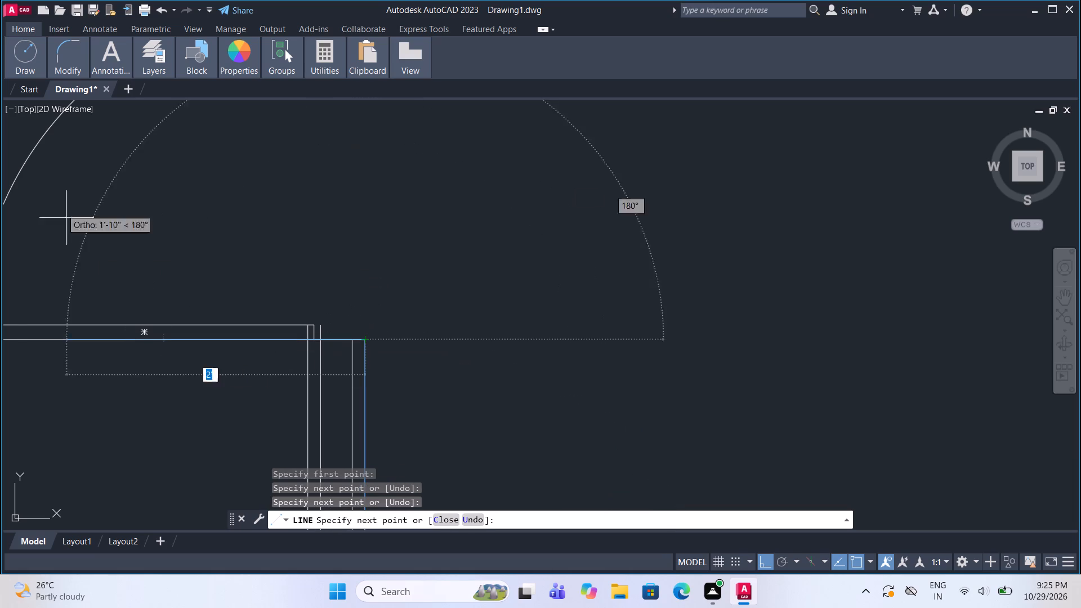
Trace the third room's inner edge from its door opening down to the corner, along the lower wall, and about 8' up the partition.
click(17, 71)
click(12, 104)
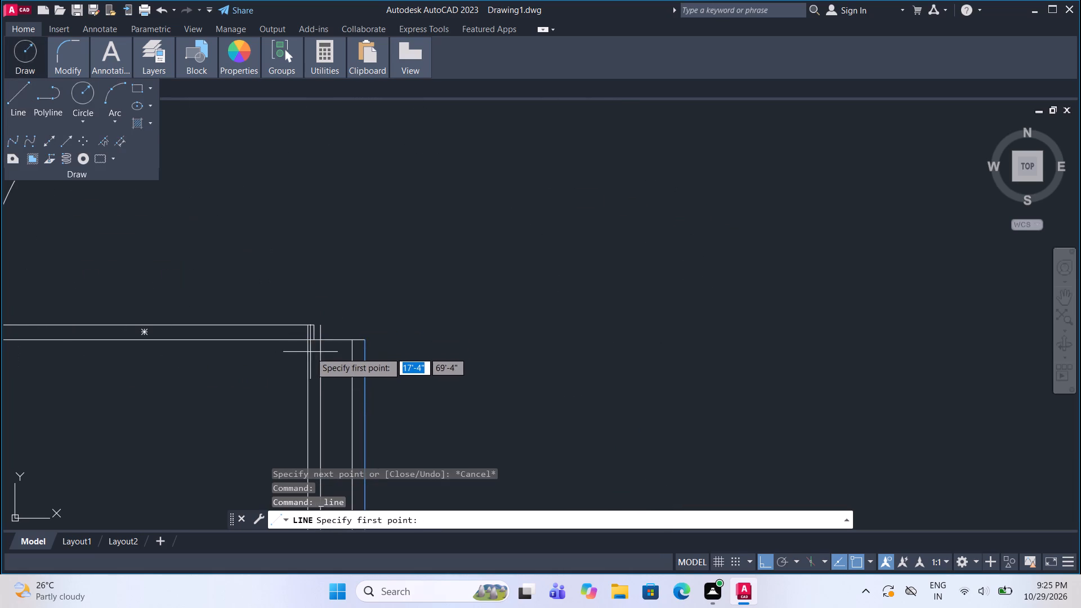
click(305, 340)
scroll(305, 340, down, 3)
scroll(305, 423, up, 3)
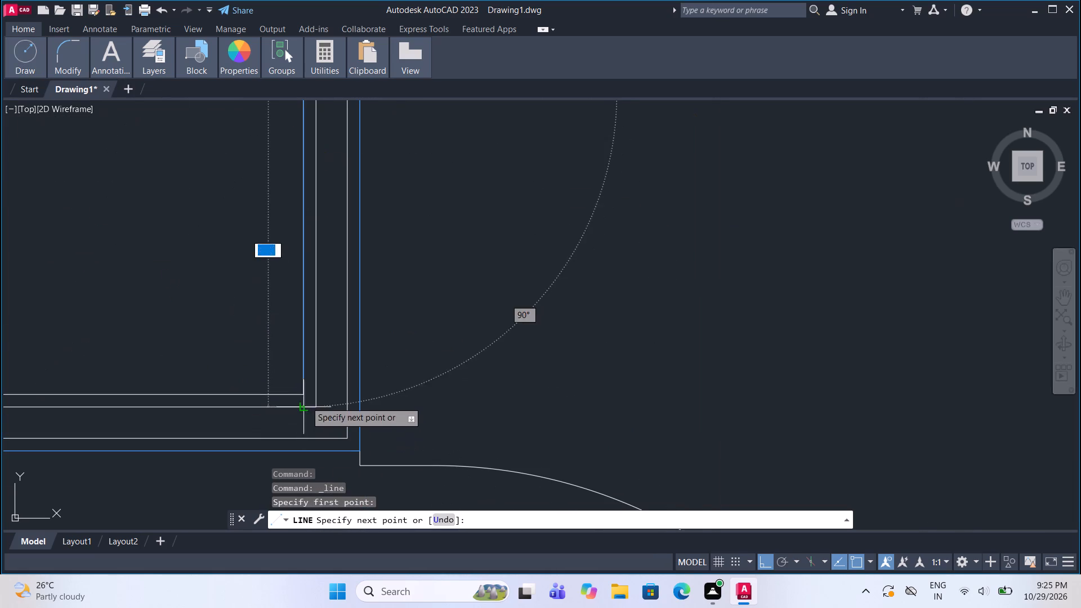
click(300, 395)
scroll(301, 395, down, 4)
scroll(190, 396, up, 3)
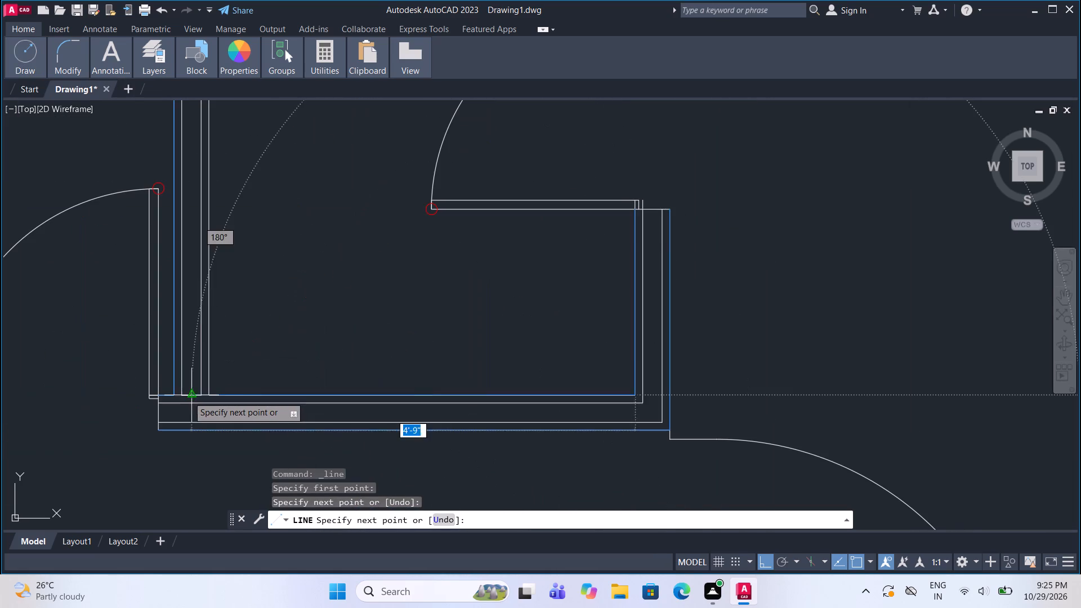
click(212, 396)
middle_drag(229, 216, 265, 427)
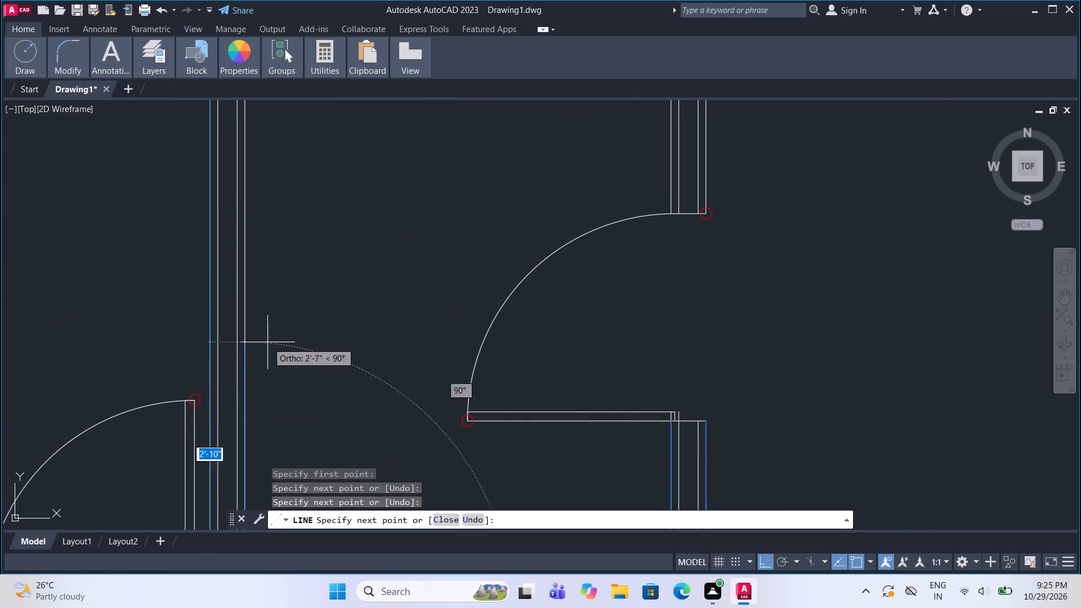
middle_drag(246, 194, 254, 405)
middle_drag(247, 217, 259, 418)
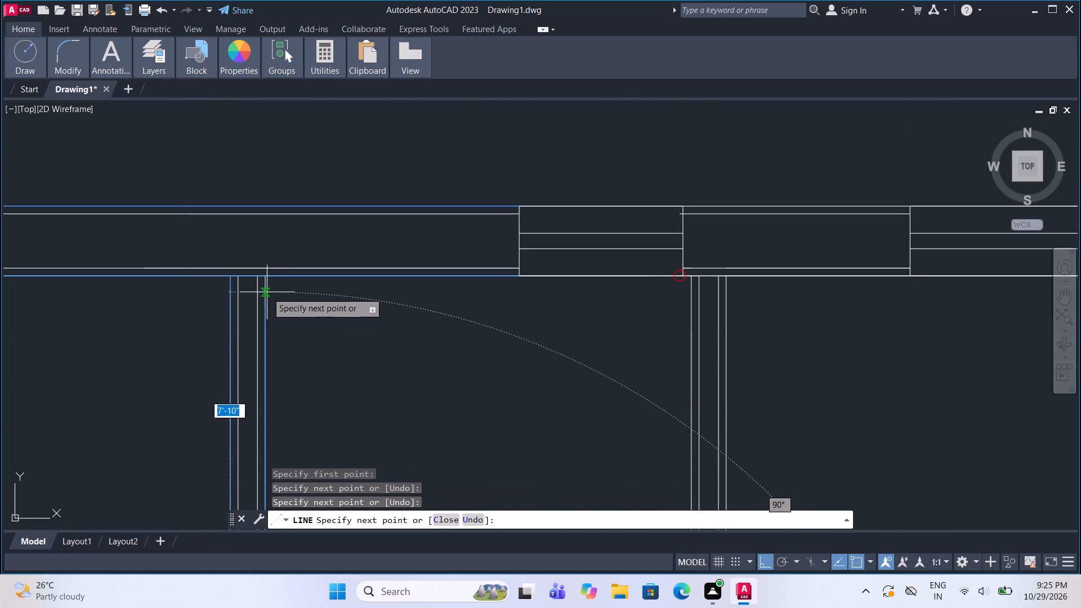
click(266, 276)
key(Escape)
scroll(305, 234, down, 3)
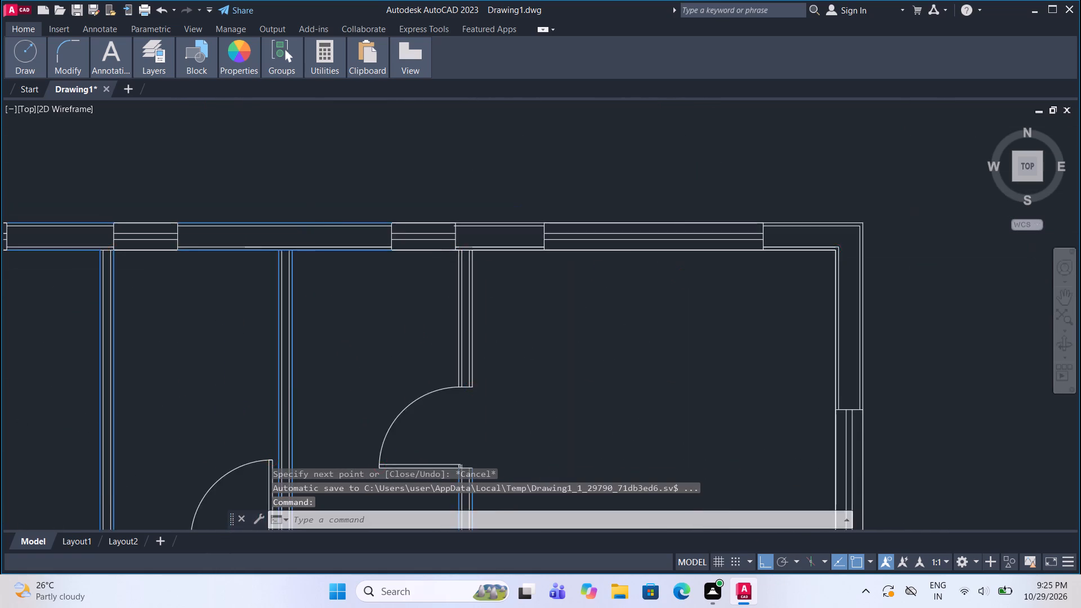
Trace both outer faces of the third partition with lines between the door opening and the top wall.
middle_drag(361, 299, 273, 278)
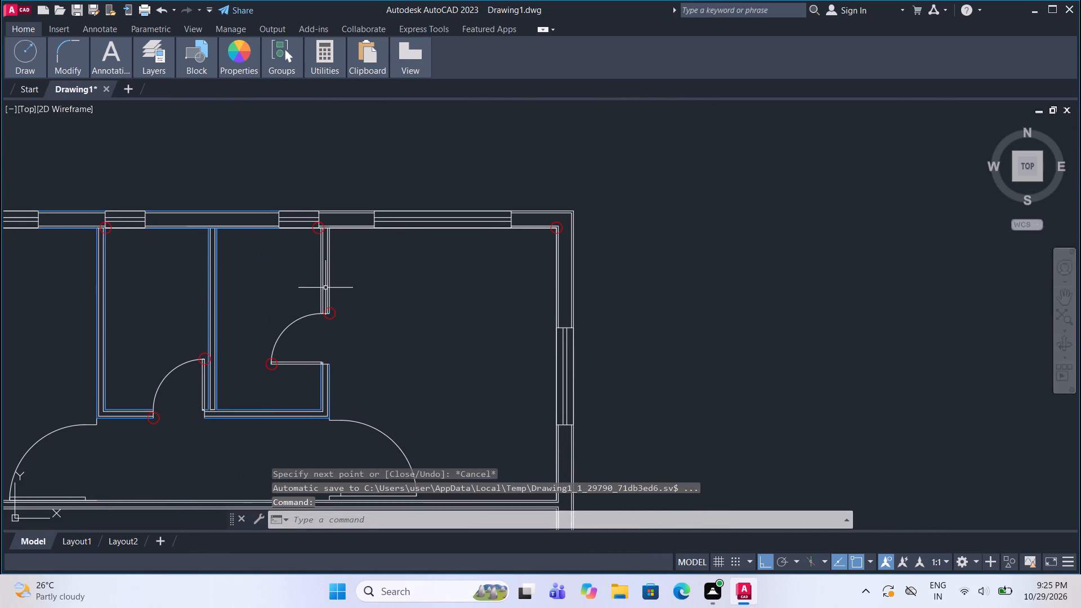
scroll(336, 294, up, 3)
click(24, 60)
click(23, 99)
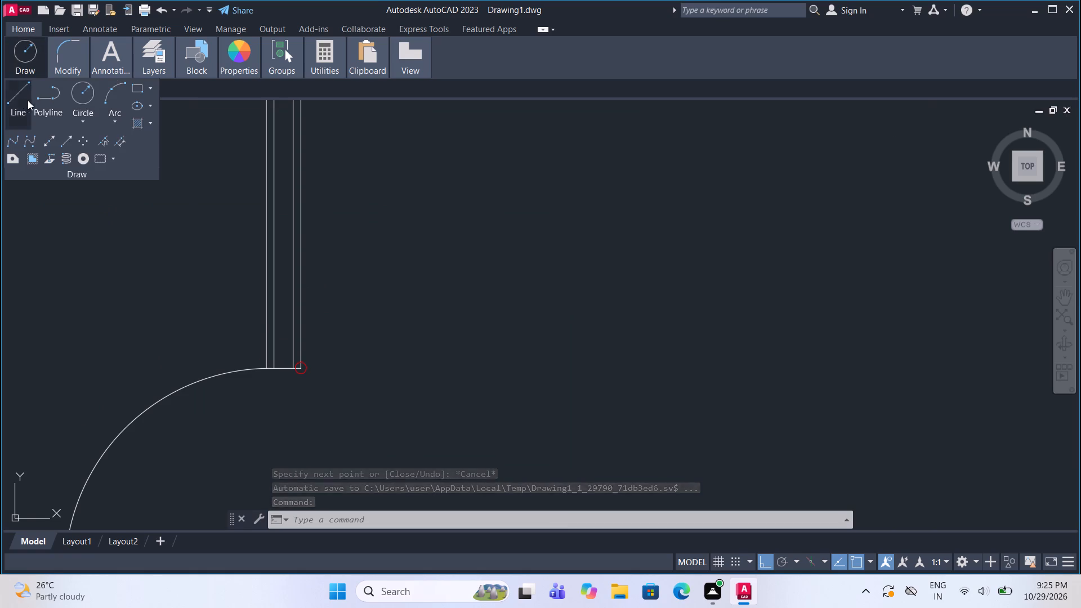
click(305, 369)
scroll(303, 373, down, 2)
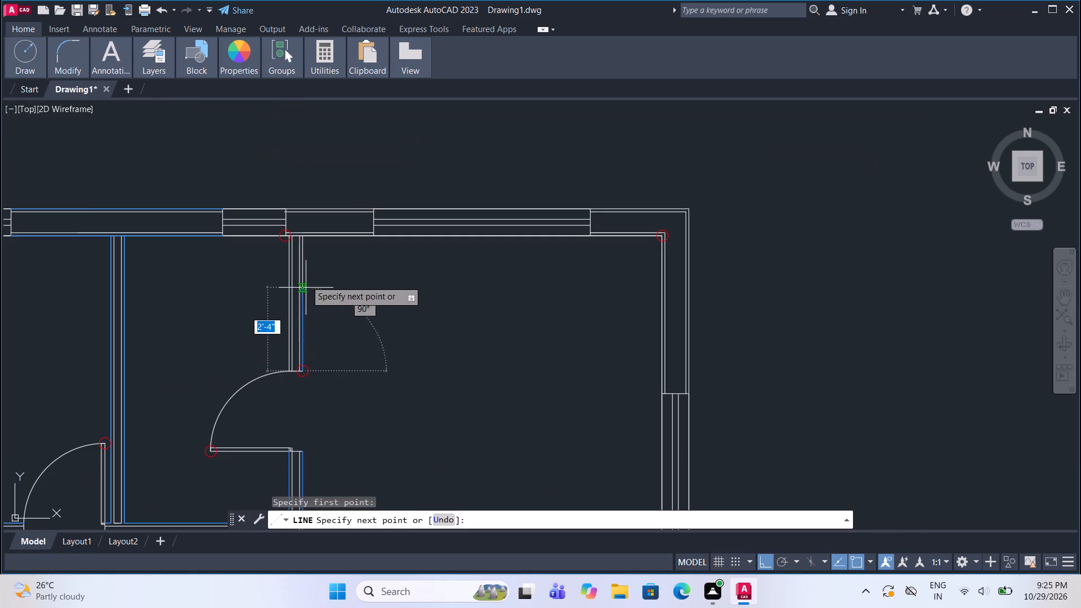
scroll(309, 254, up, 2)
click(294, 208)
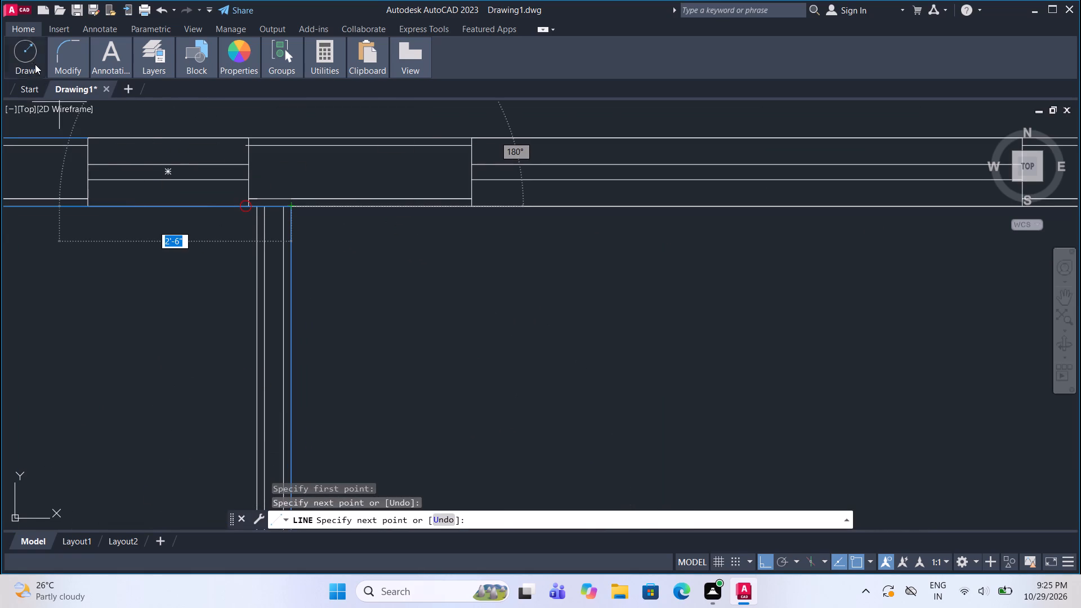
click(33, 62)
click(19, 100)
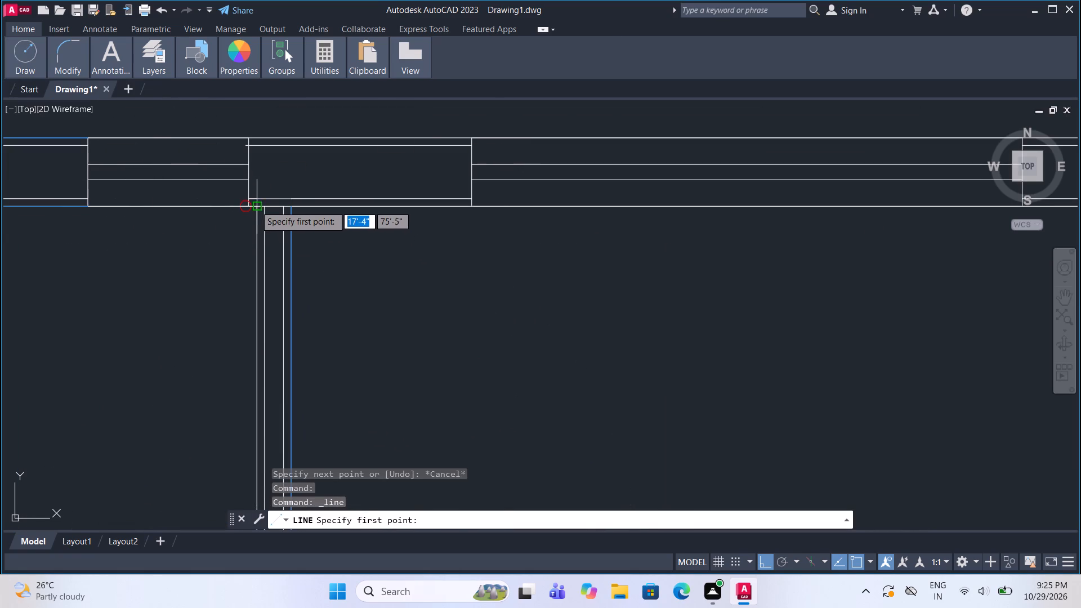
click(255, 205)
scroll(255, 205, down, 3)
scroll(255, 284, up, 3)
click(254, 299)
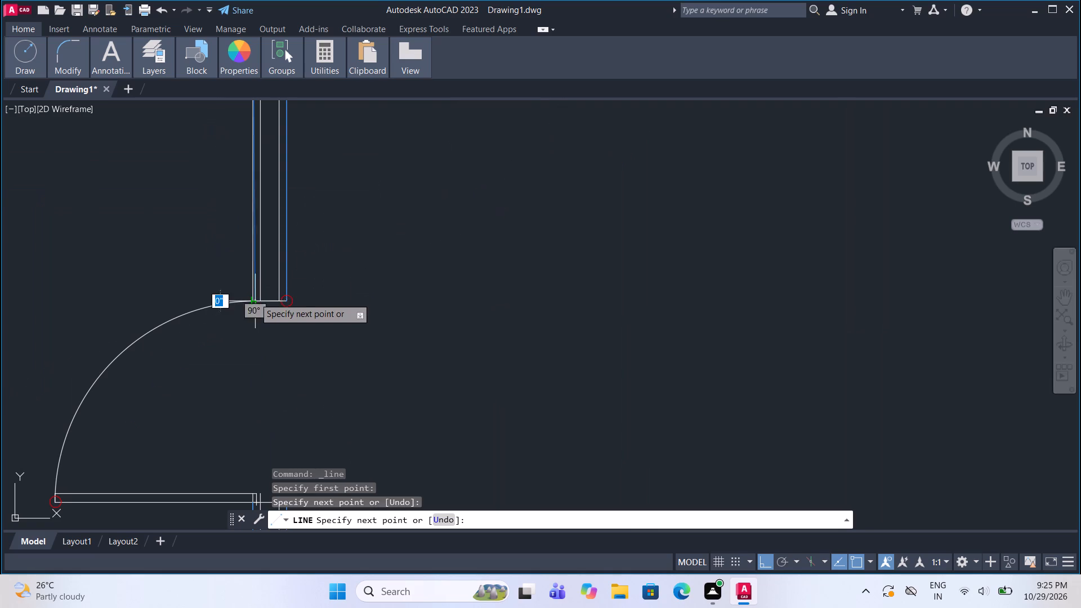
Trace the outer and inner edges of the top wall with lines between the third and fourth windows.
click(32, 55)
click(24, 84)
scroll(191, 292, down, 2)
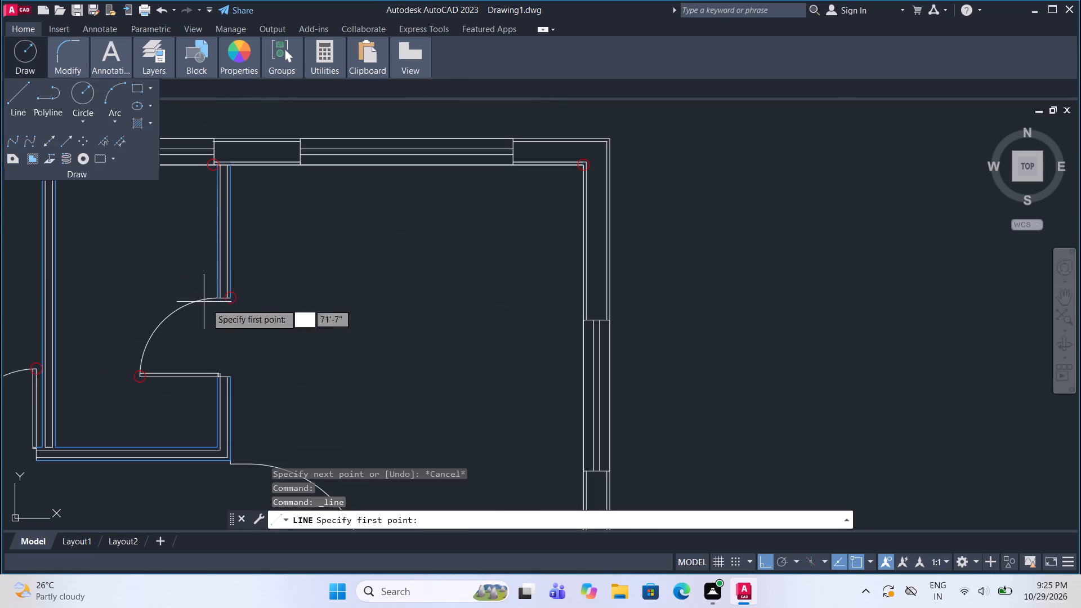
middle_drag(306, 151, 311, 226)
scroll(229, 209, up, 2)
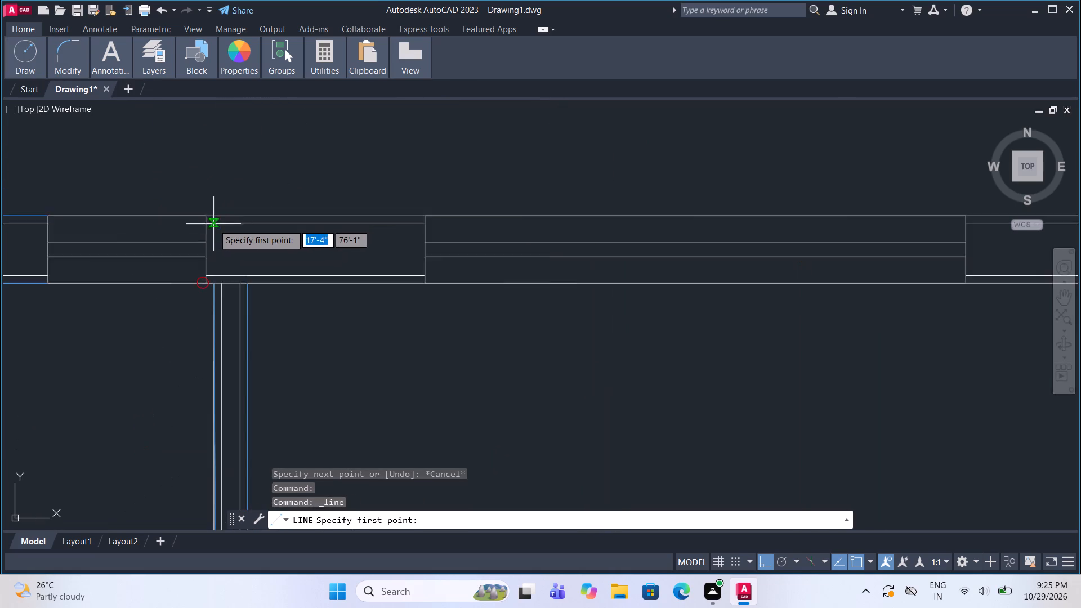
scroll(213, 224, up, 1)
click(203, 209)
click(550, 211)
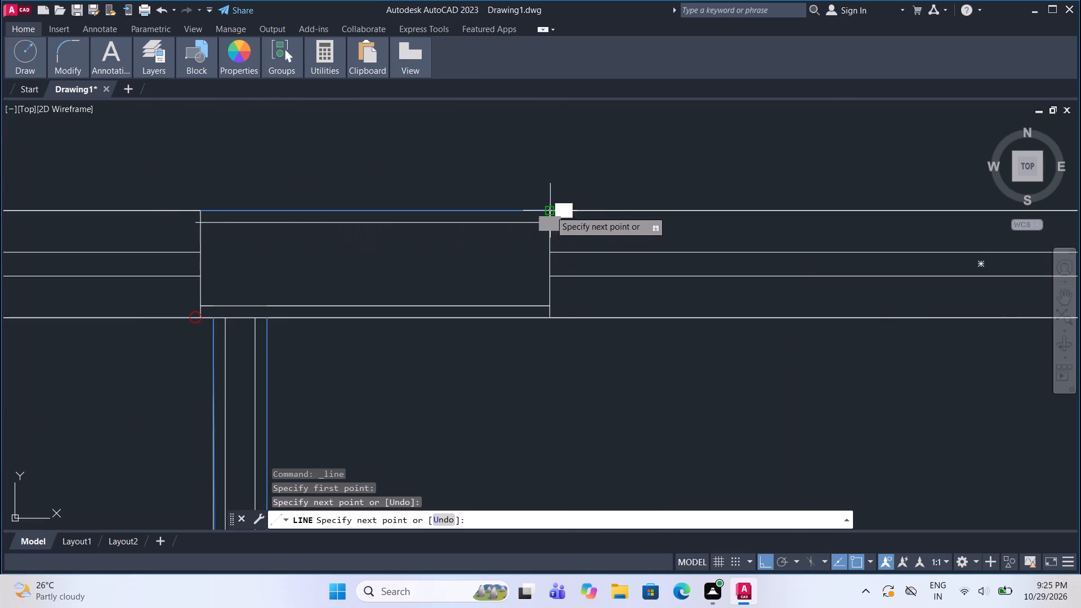
click(17, 93)
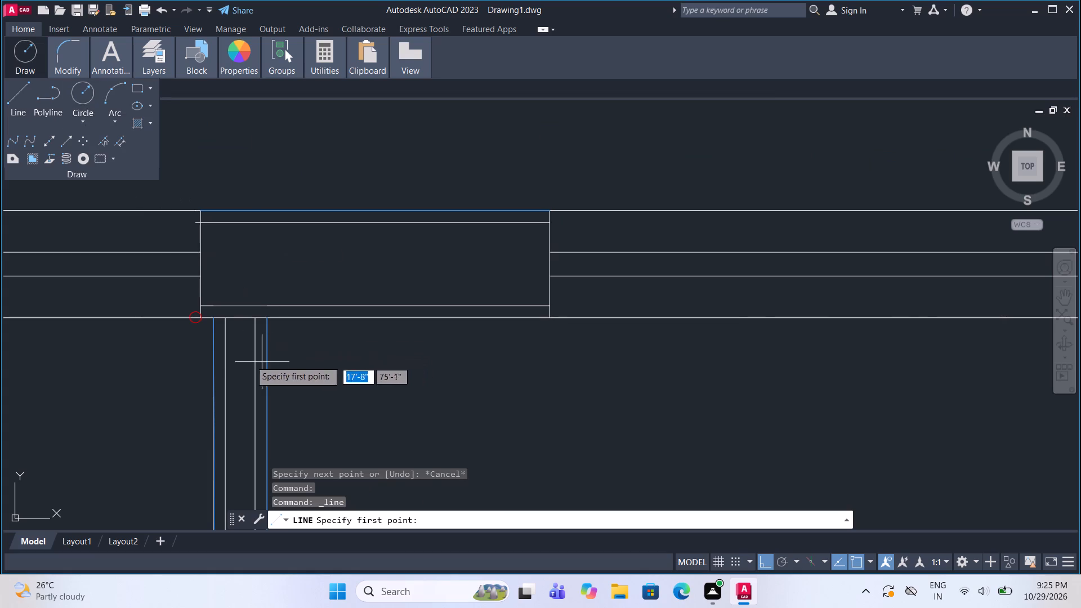
click(202, 320)
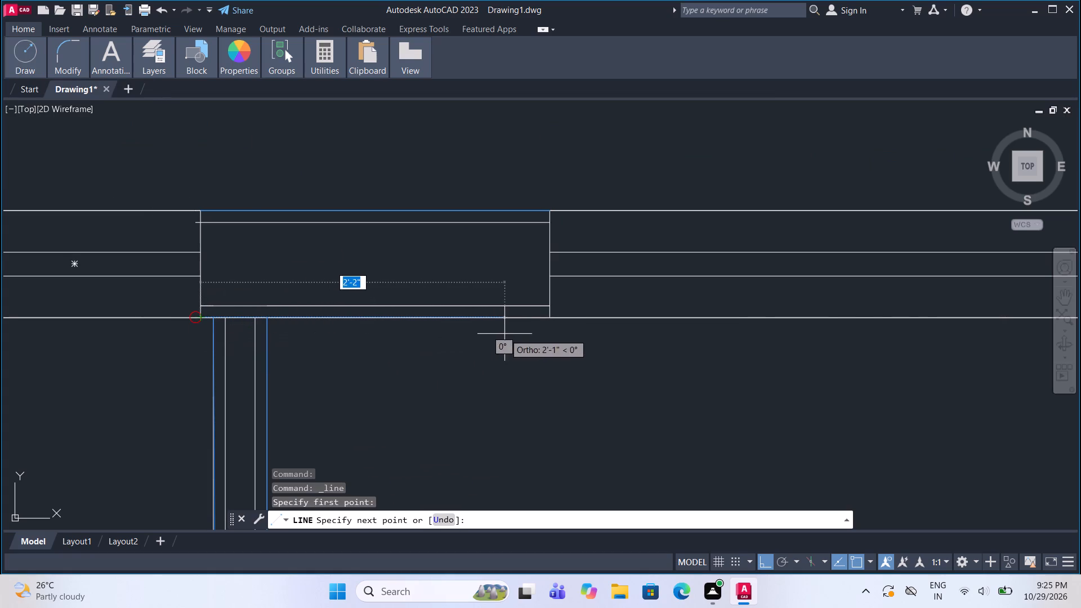
click(552, 320)
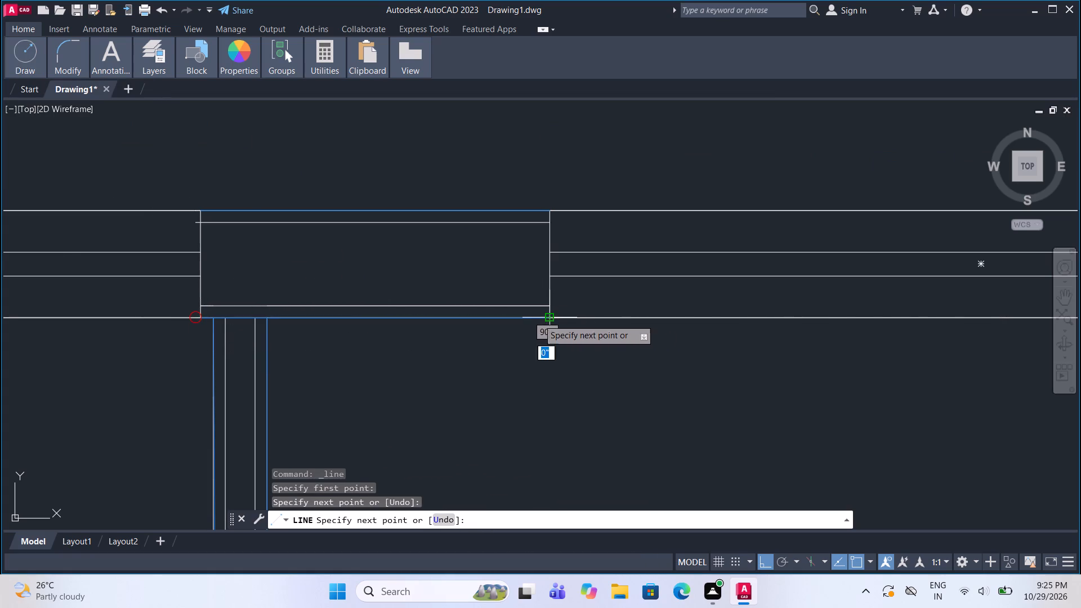
Trace the outer wall edge from the fourth window to the corner, and about 5'-2" down to the side window.
click(20, 51)
click(12, 99)
scroll(24, 173, down, 4)
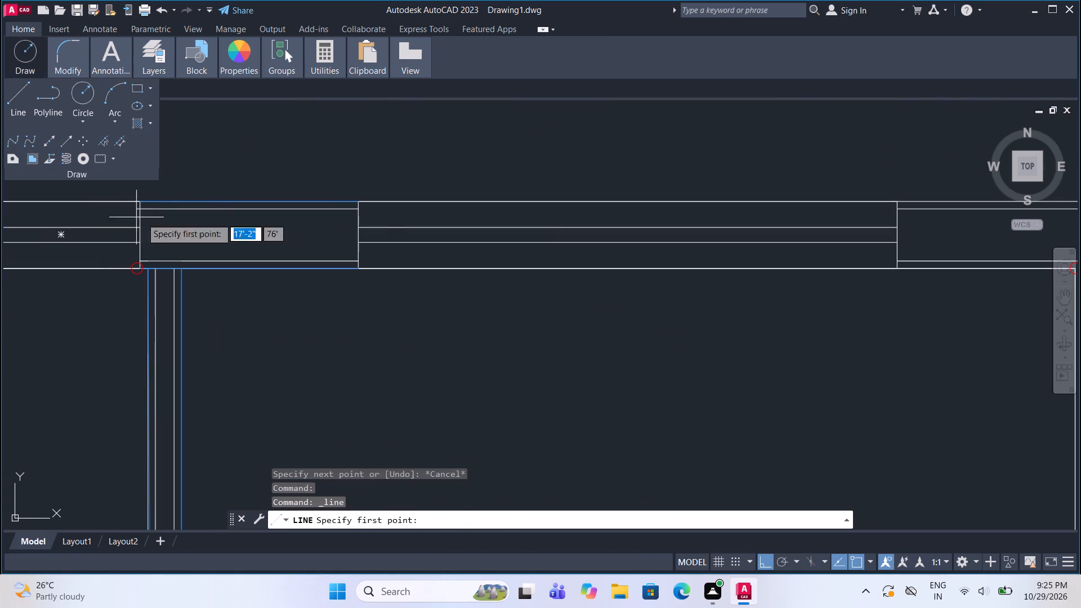
middle_drag(316, 229, 3, 253)
scroll(704, 244, up, 1)
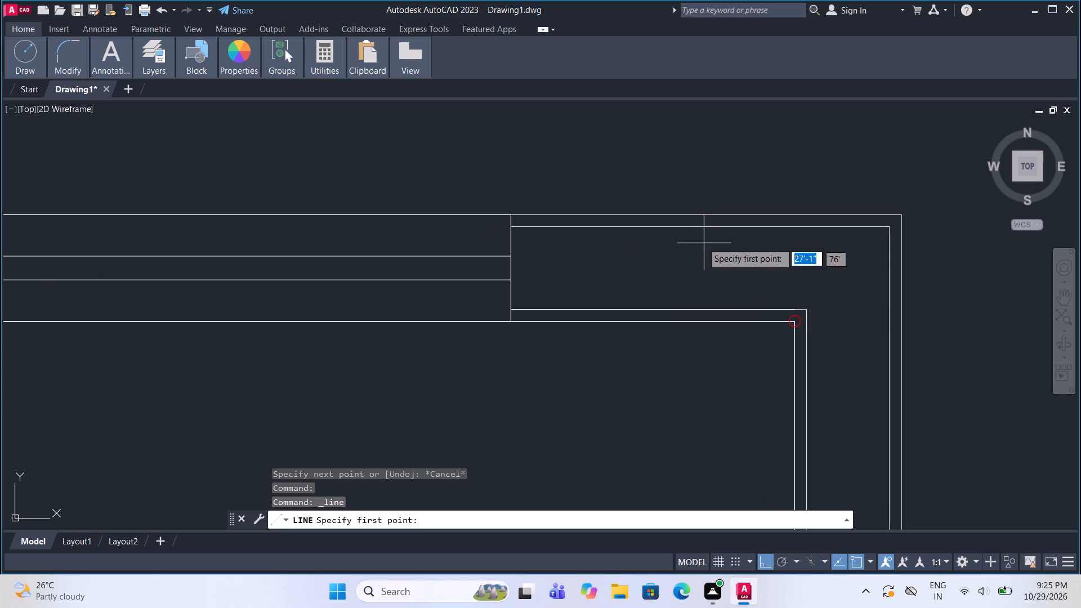
click(512, 215)
middle_drag(835, 214, 716, 223)
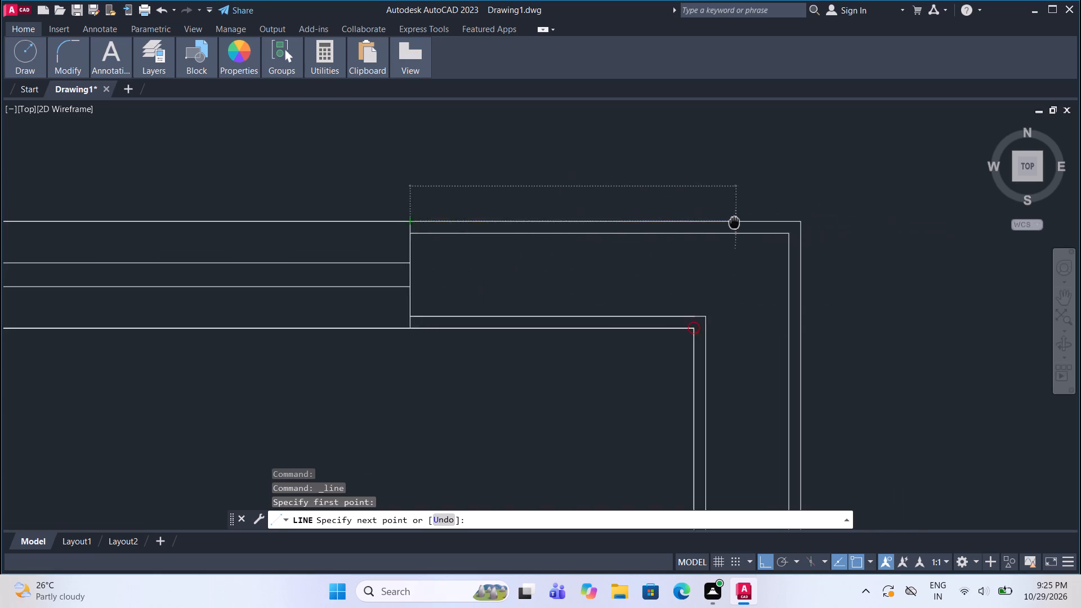
middle_drag(716, 223, 437, 254)
click(502, 255)
scroll(501, 260, down, 5)
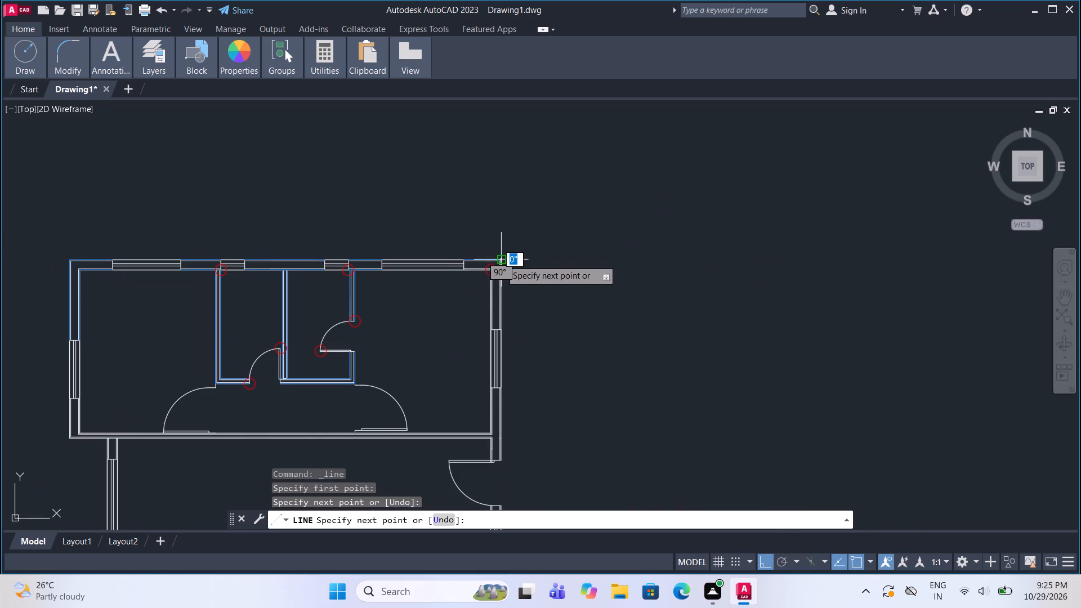
scroll(502, 327, up, 5)
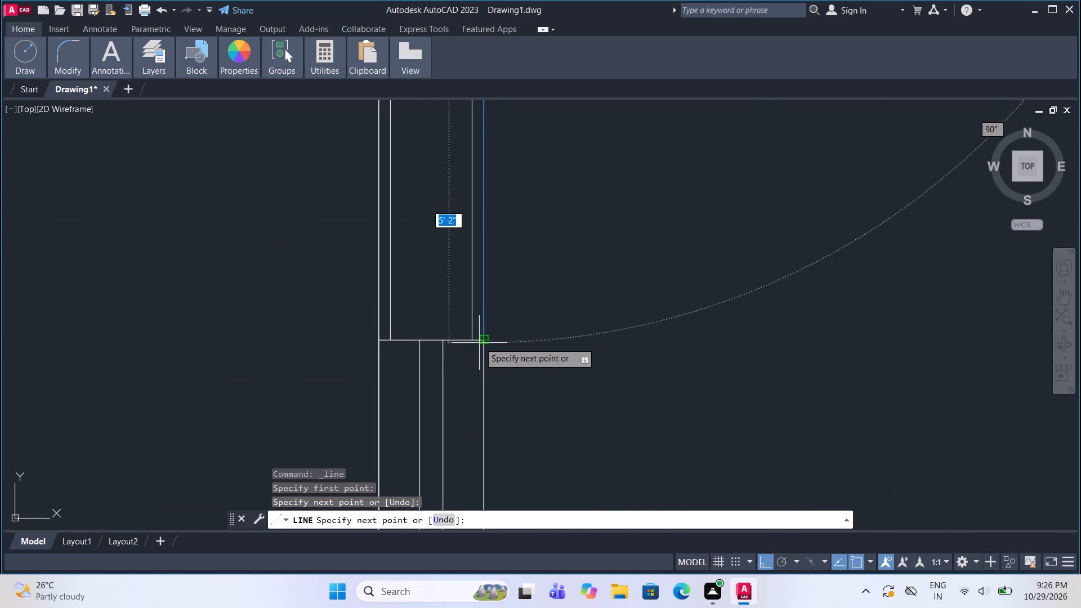
click(480, 341)
Trace the inner wall edge from the side window up to the room corner and along the top wall to the fourth window.
click(31, 54)
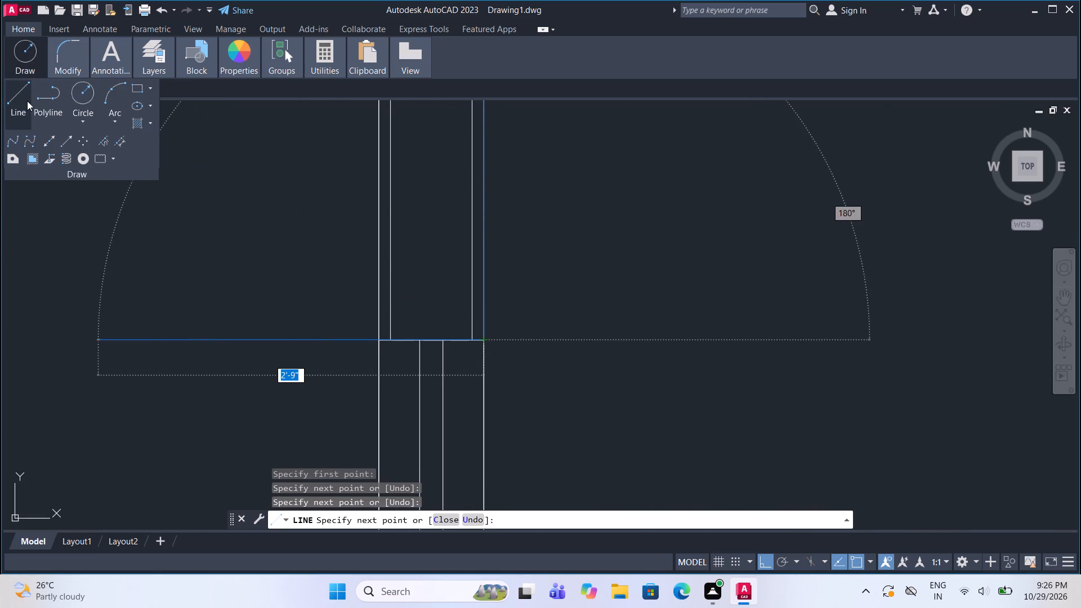
click(27, 101)
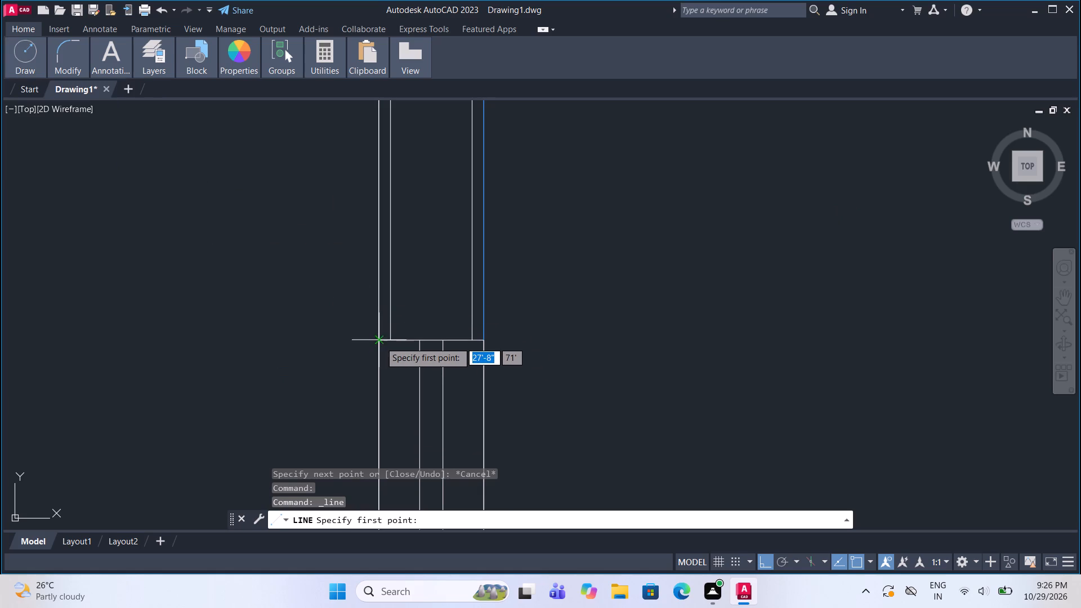
click(379, 339)
scroll(380, 344, down, 4)
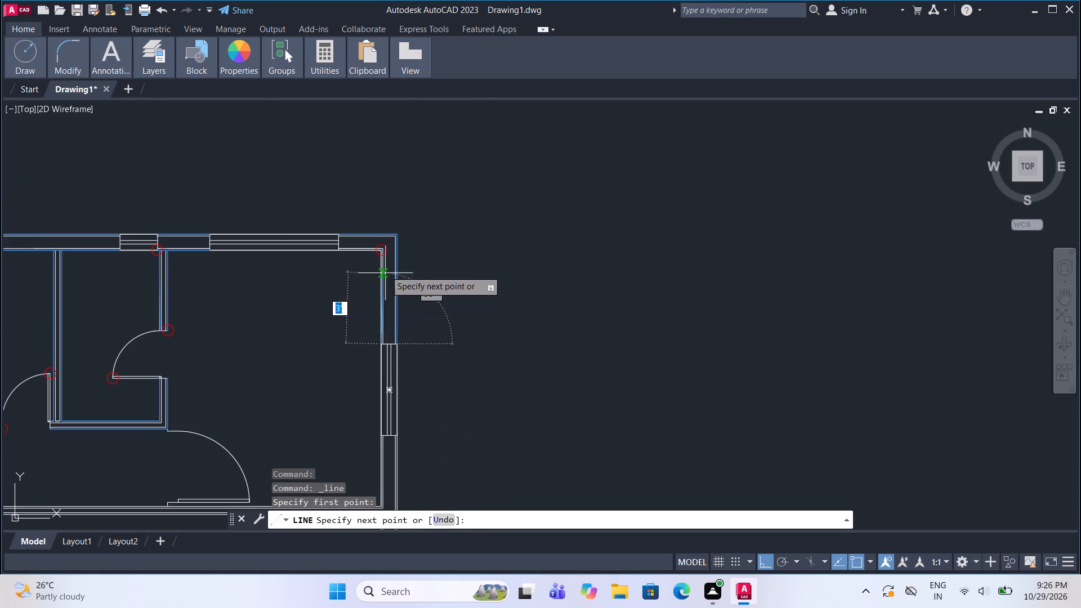
scroll(388, 258, up, 4)
click(331, 208)
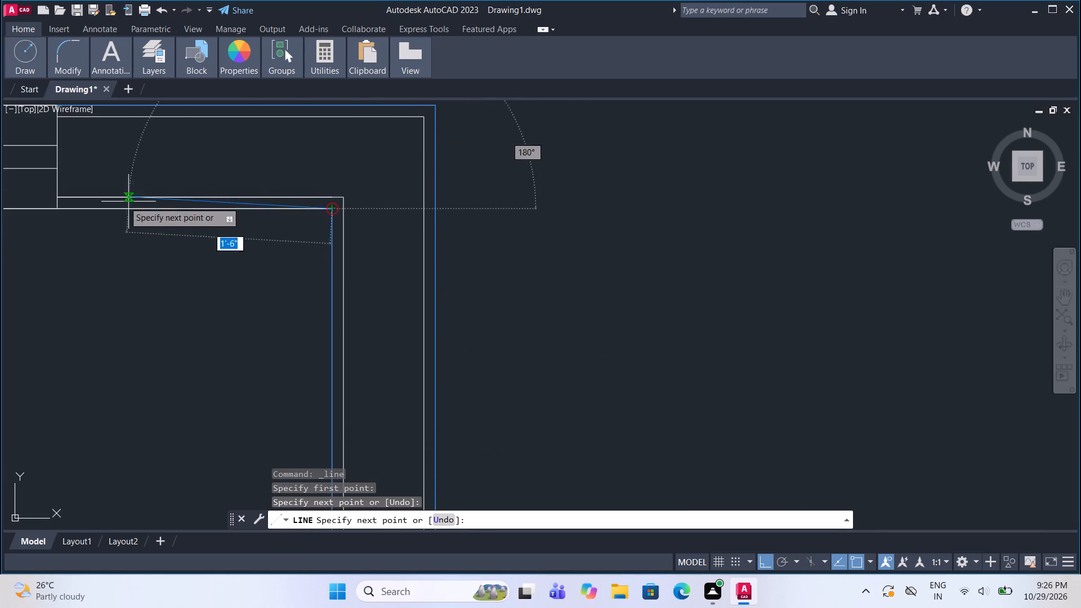
click(59, 208)
scroll(311, 225, down, 4)
middle_drag(337, 239, 349, 214)
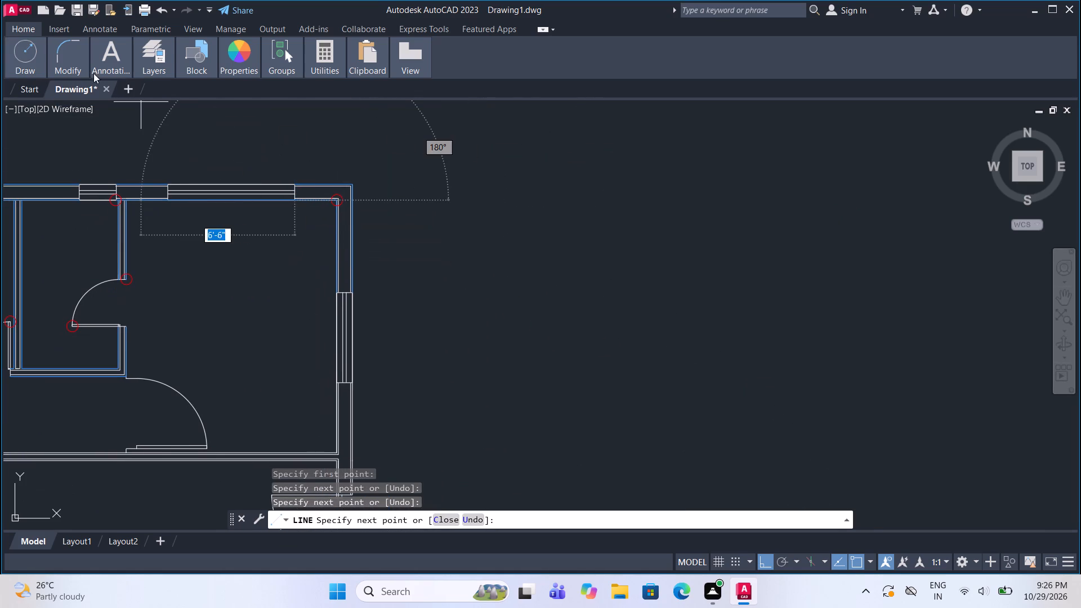
Trace the inner edge of the east wall with a line from the side window down to the room's lower corner.
click(30, 54)
click(17, 98)
scroll(340, 252, down, 1)
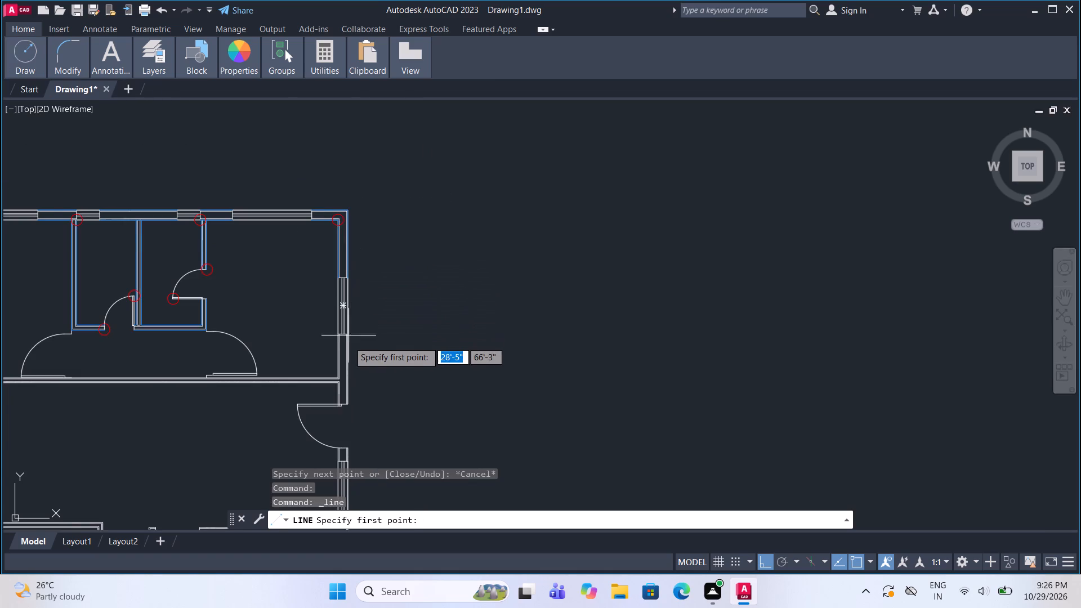
scroll(349, 347, up, 3)
scroll(296, 314, up, 2)
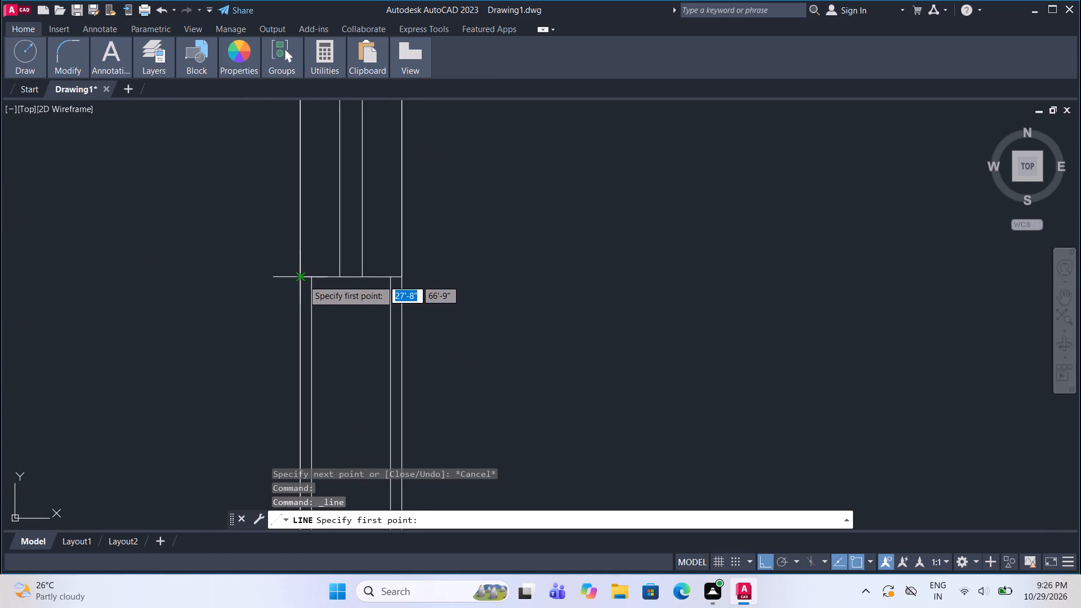
click(302, 278)
scroll(302, 278, down, 3)
scroll(302, 382, up, 3)
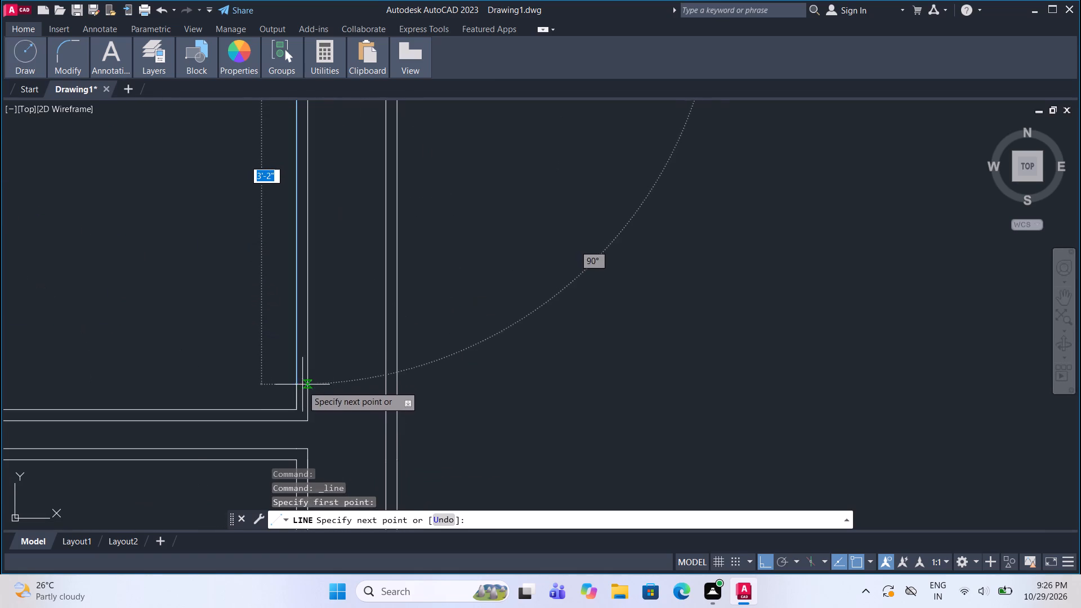
click(293, 410)
Continue the inner trace about 30'-5" along the upper rooms' bottom wall to the west corner and up to the west side window.
scroll(296, 405, down, 4)
scroll(77, 408, up, 4)
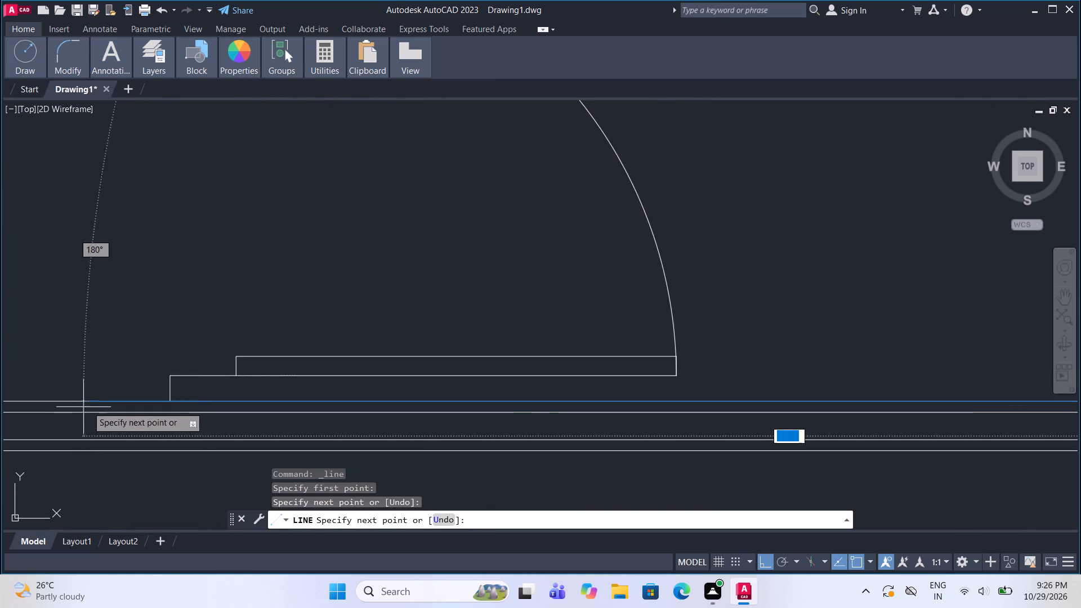
middle_drag(100, 404, 157, 398)
scroll(490, 394, down, 3)
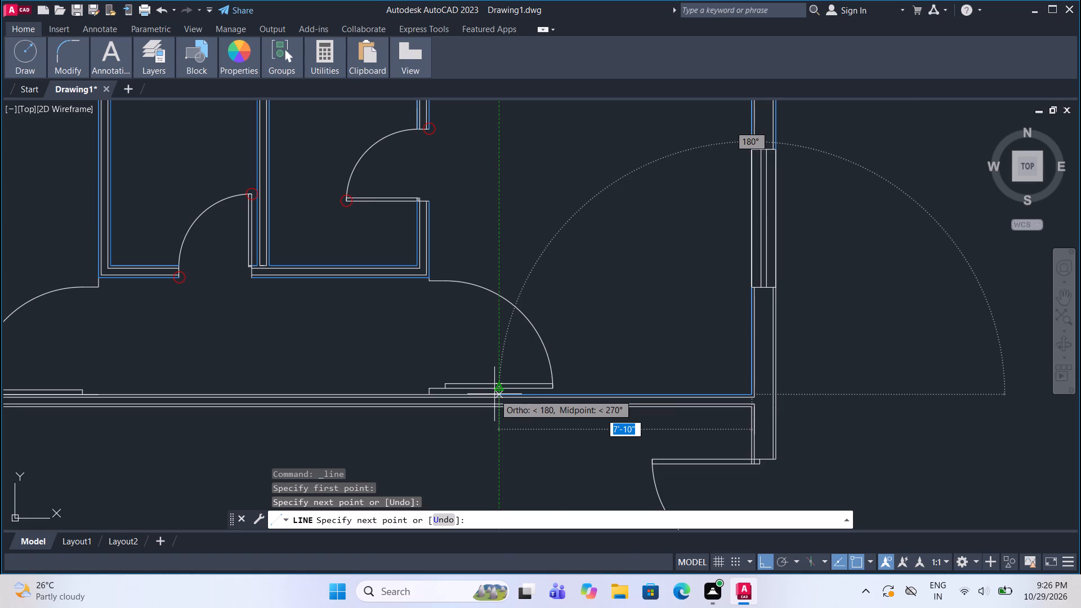
scroll(494, 394, down, 3)
scroll(342, 397, up, 2)
scroll(239, 392, up, 2)
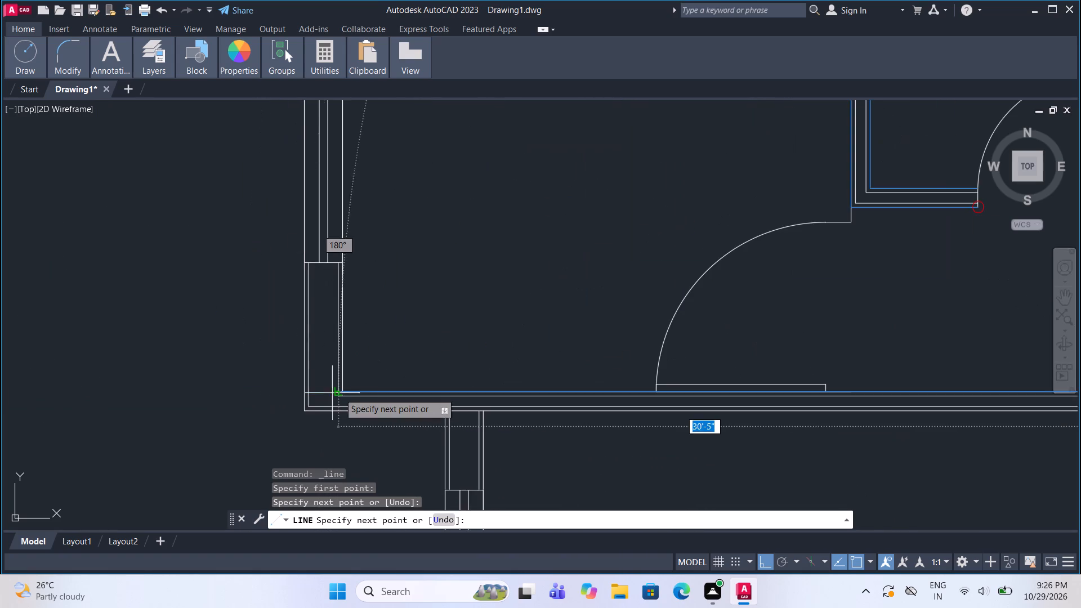
scroll(348, 395, up, 3)
click(321, 385)
scroll(321, 389, down, 2)
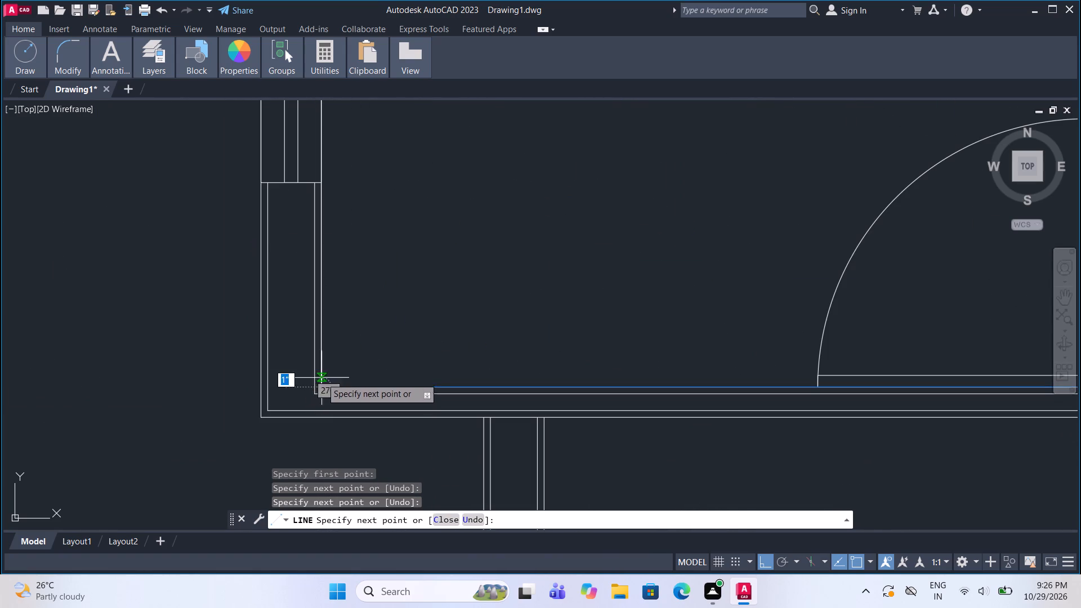
scroll(325, 175, up, 2)
click(311, 198)
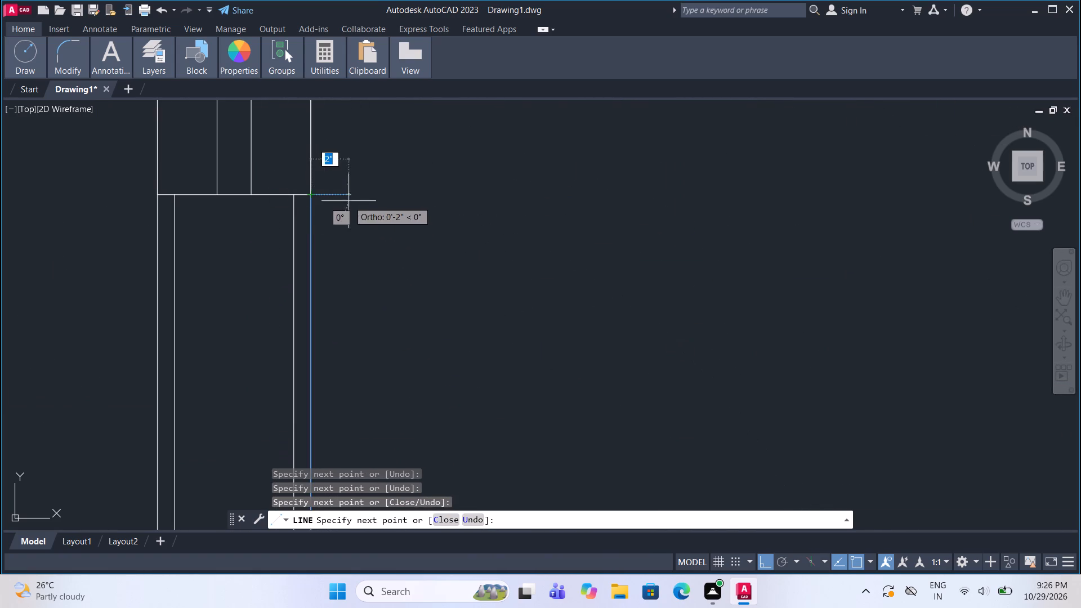
Trace the outer edge of the west wall from the side window about 3' down to the outer corner.
click(18, 65)
click(25, 94)
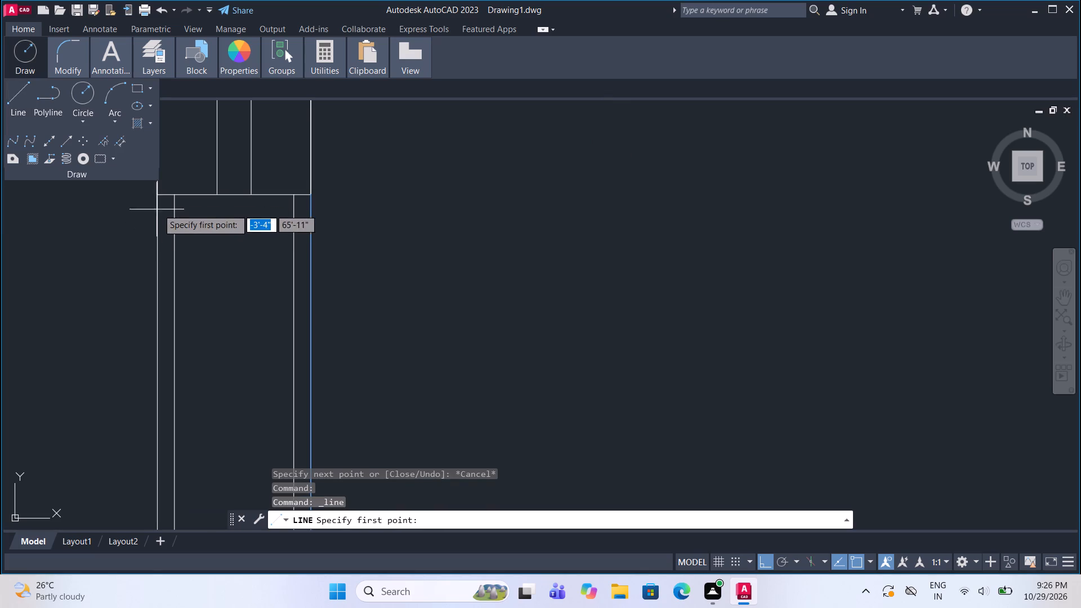
click(158, 195)
scroll(158, 195, down, 3)
scroll(149, 346, up, 2)
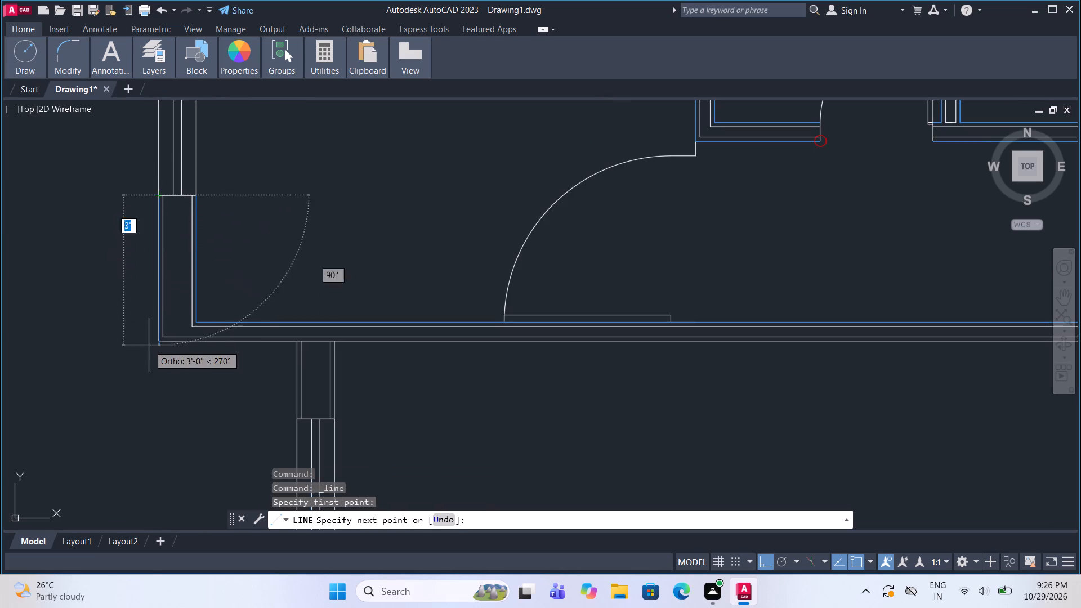
scroll(149, 346, up, 1)
click(181, 323)
Continue the line about 31' along the underside of the bottom wall to the east corner, and about 1'-8" down to the door opening.
scroll(183, 330, down, 5)
middle_drag(631, 332, 631, 331)
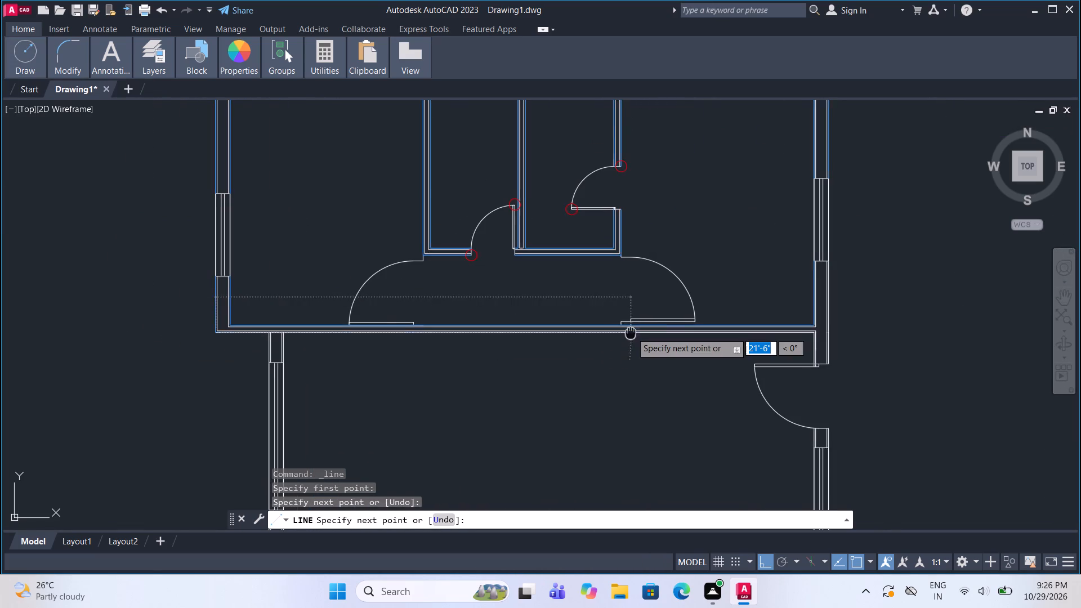
middle_drag(631, 331, 199, 330)
scroll(399, 333, up, 5)
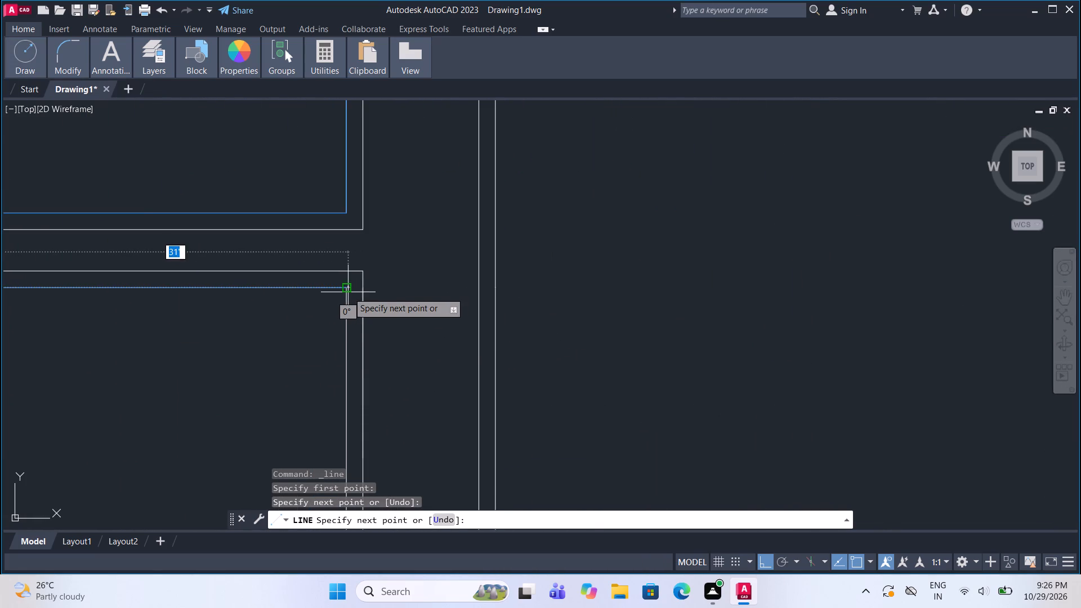
click(347, 292)
scroll(347, 294, down, 2)
scroll(352, 415, up, 1)
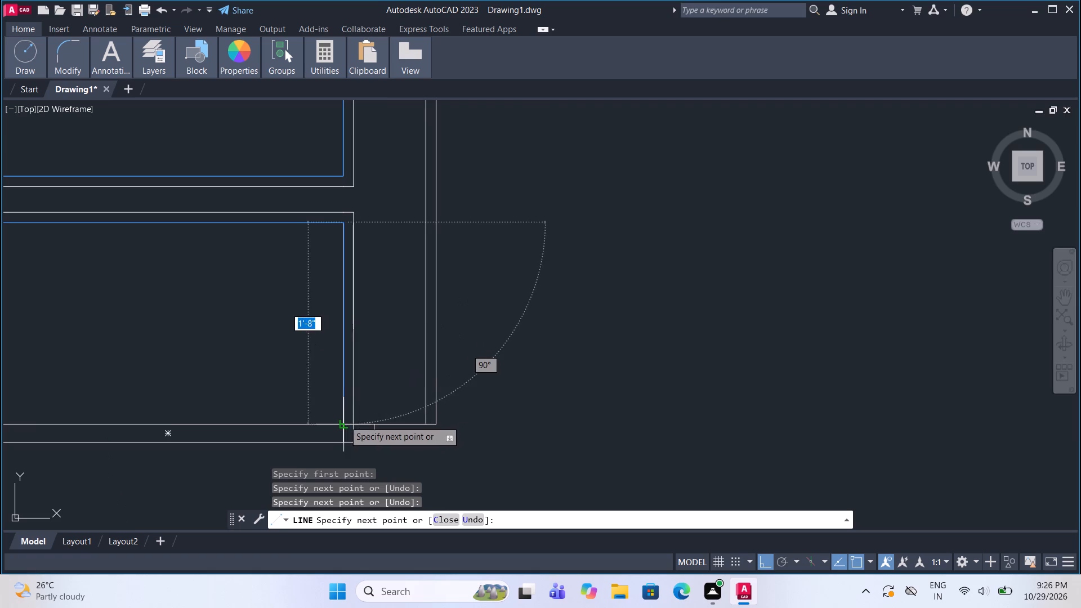
click(344, 421)
Trace the outer edge of the east wall with a line from the door opening up to the side window.
click(19, 50)
click(21, 93)
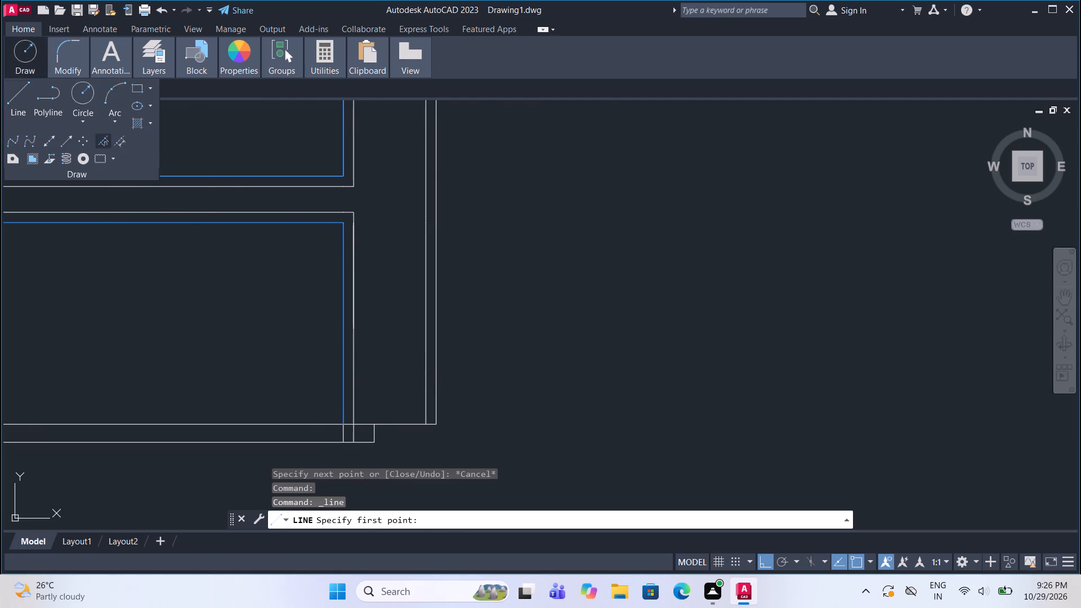
click(439, 421)
scroll(440, 423, down, 3)
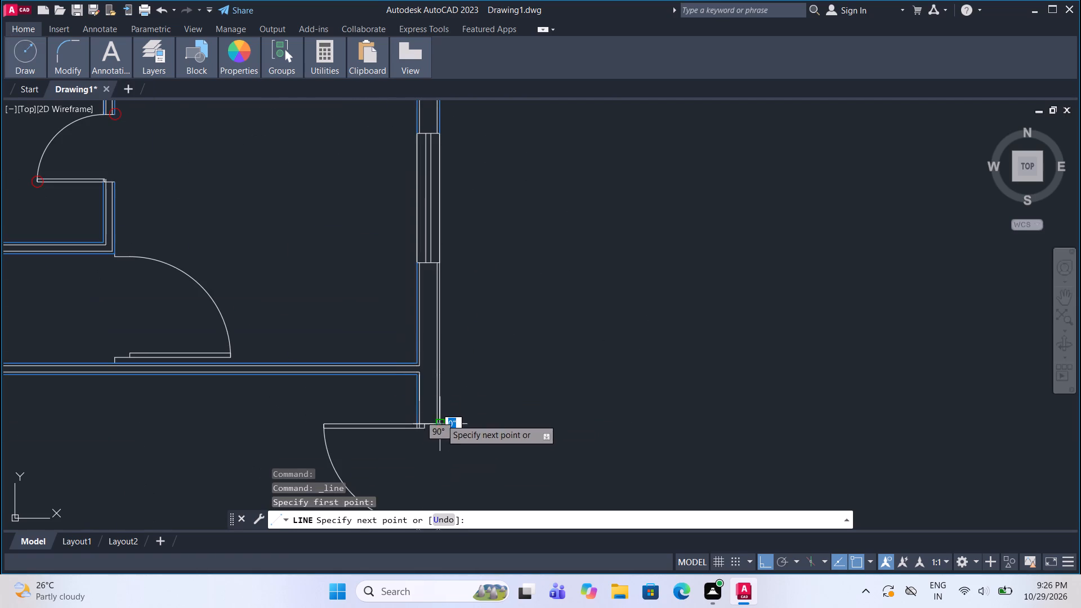
scroll(430, 246, up, 2)
click(449, 287)
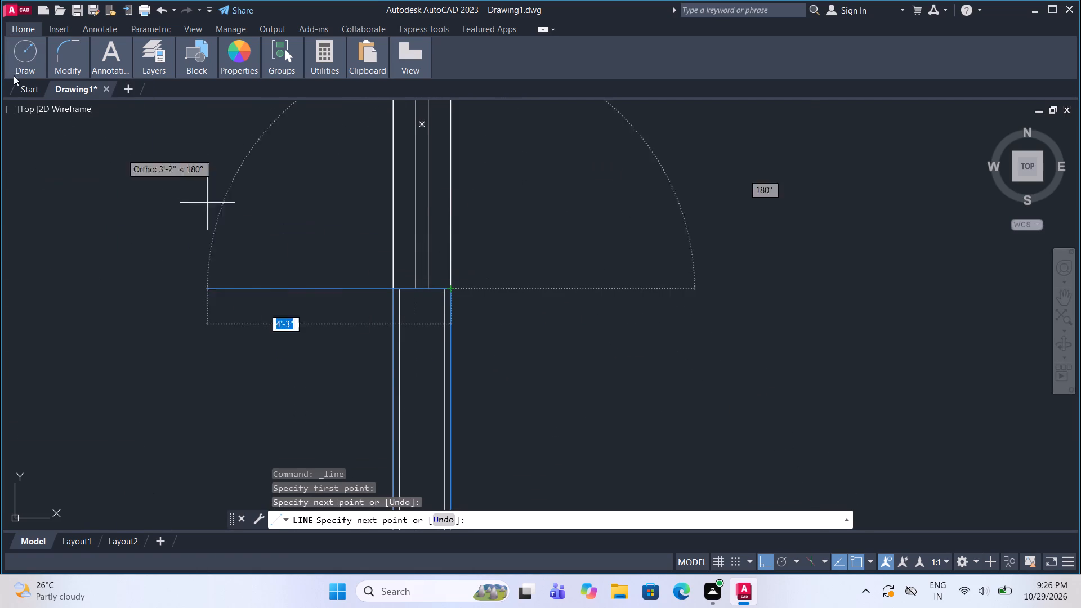
Trace the inner and outer edges of the short east wall piece, about 1' long, between the door and the window below it.
click(20, 56)
click(18, 94)
scroll(425, 273, down, 3)
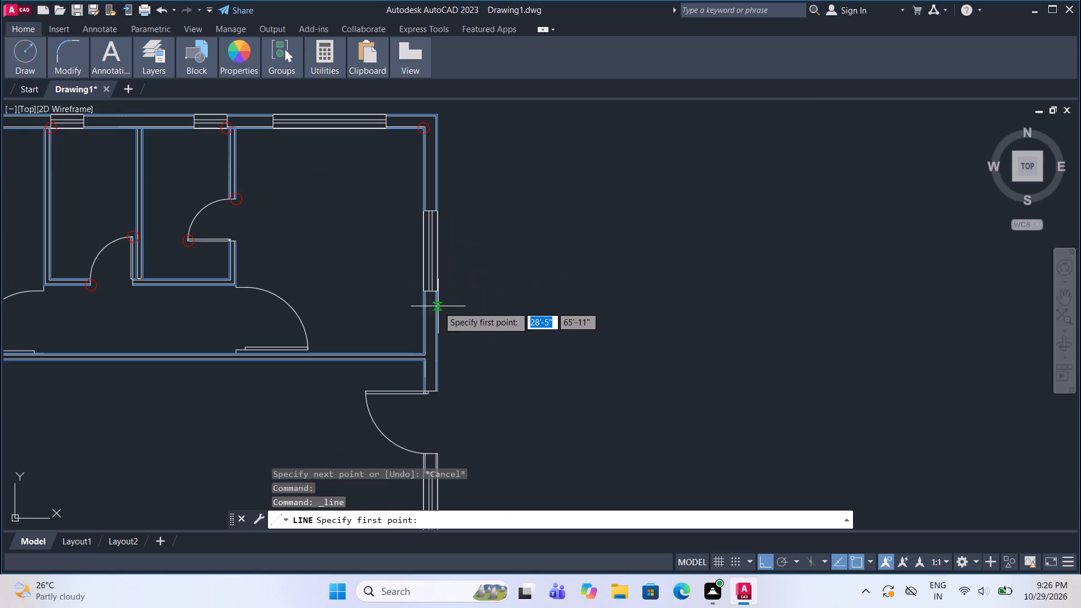
scroll(480, 270, down, 2)
scroll(461, 396, up, 2)
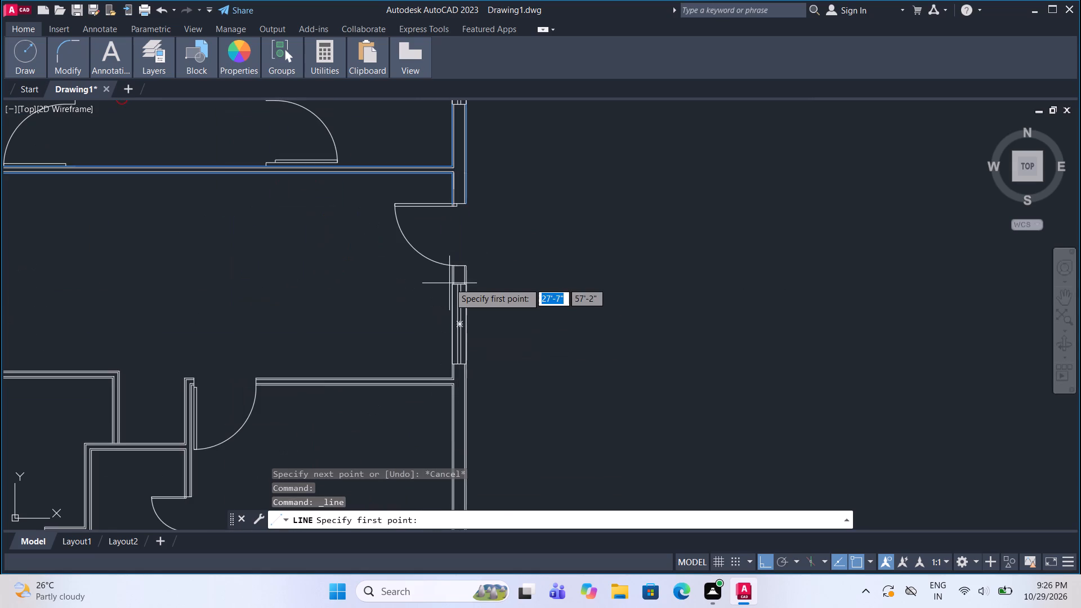
scroll(449, 283, up, 5)
scroll(452, 244, down, 3)
middle_drag(455, 252, 452, 278)
scroll(446, 252, up, 2)
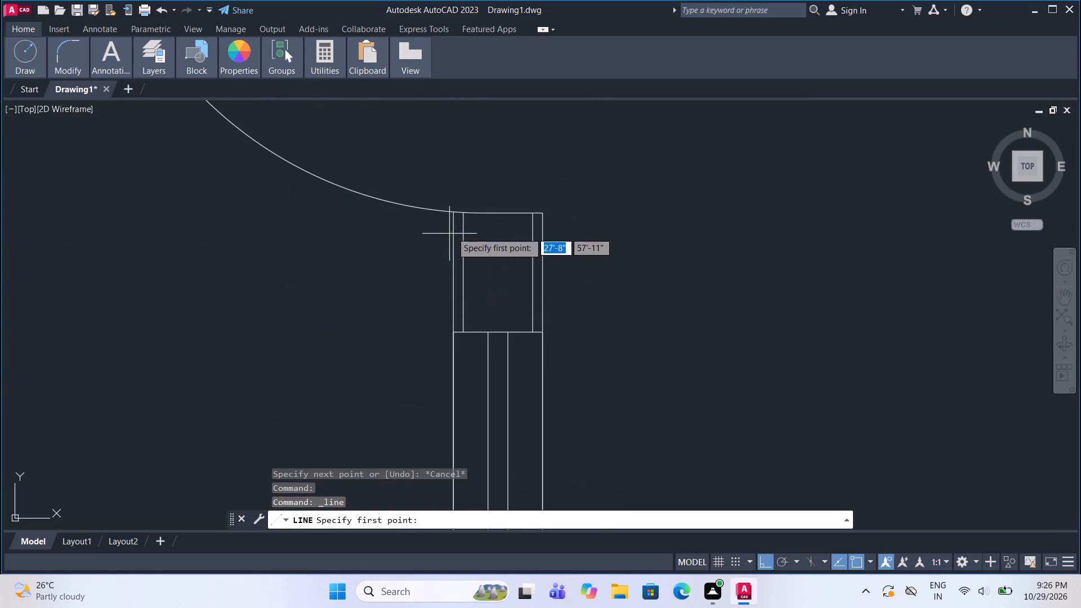
click(450, 212)
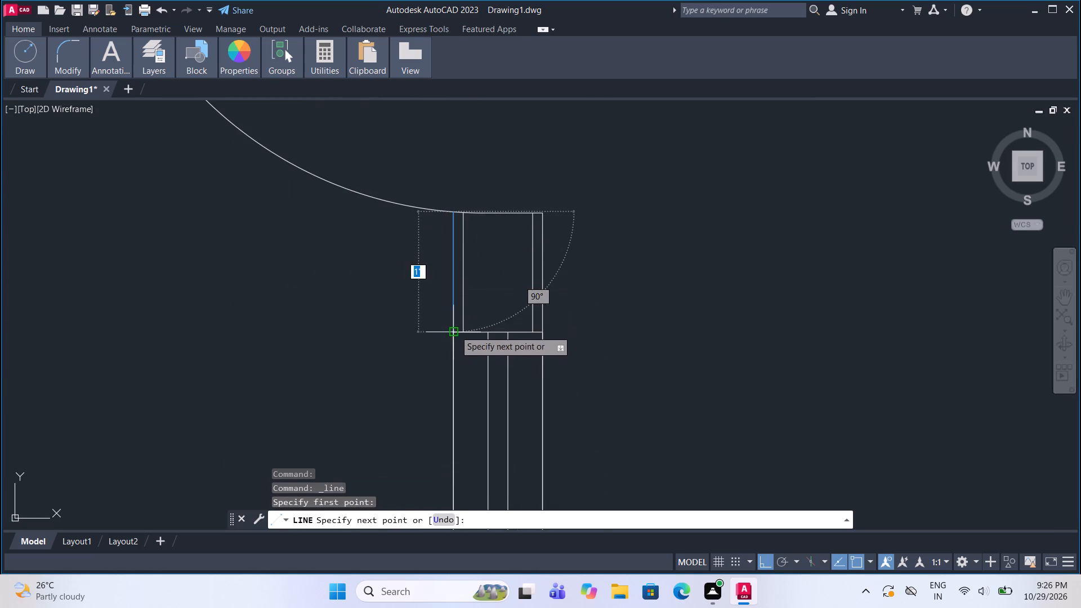
click(455, 330)
click(18, 50)
click(21, 92)
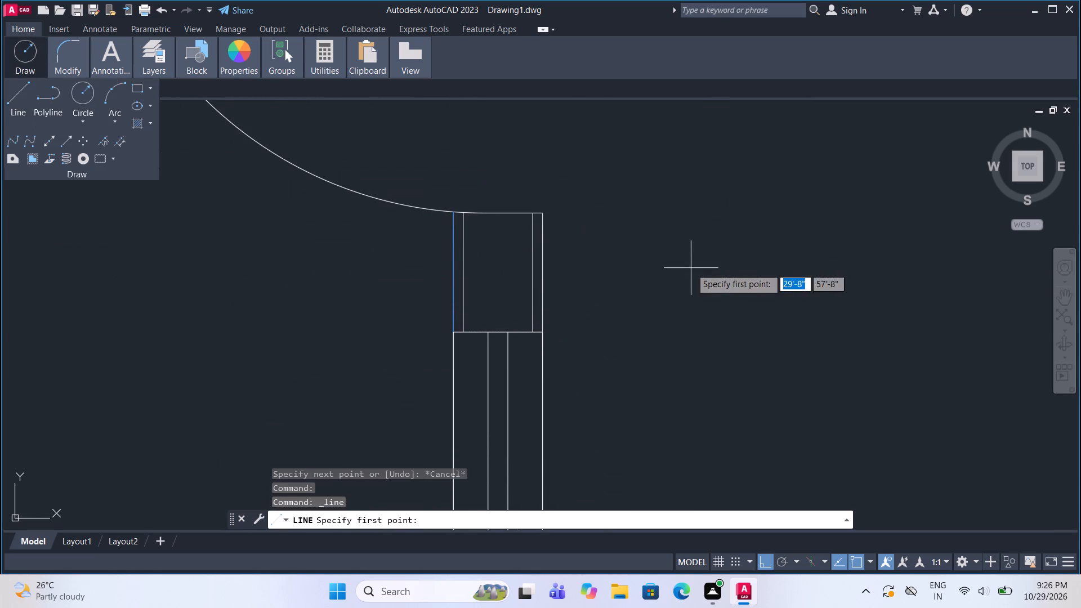
click(540, 212)
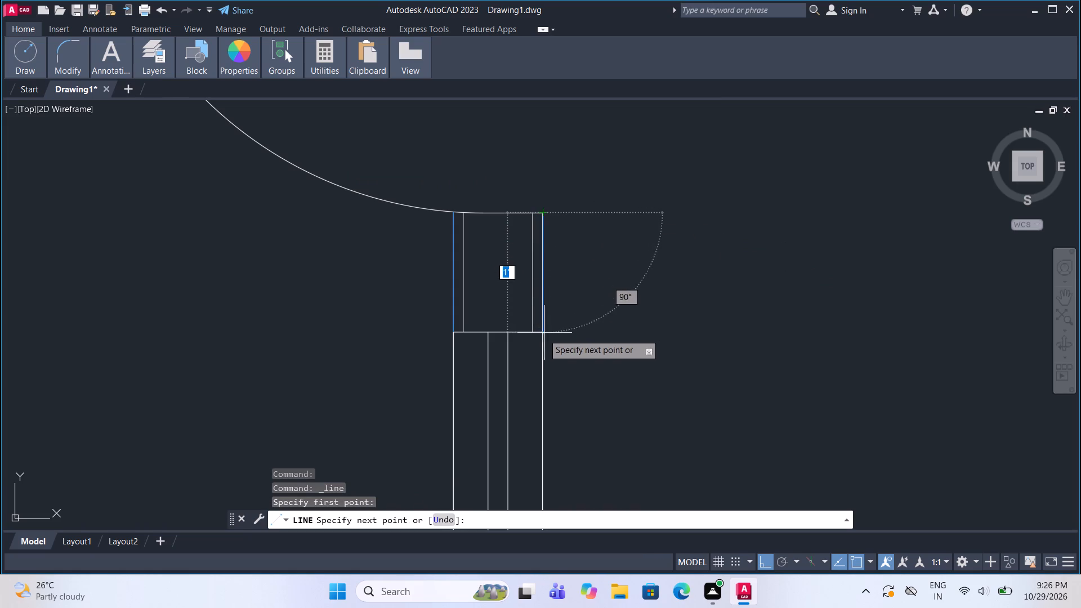
click(541, 336)
Trace the inner wall edge about 9" down from the lower east window and along the partition's upper face to the door opening.
click(23, 57)
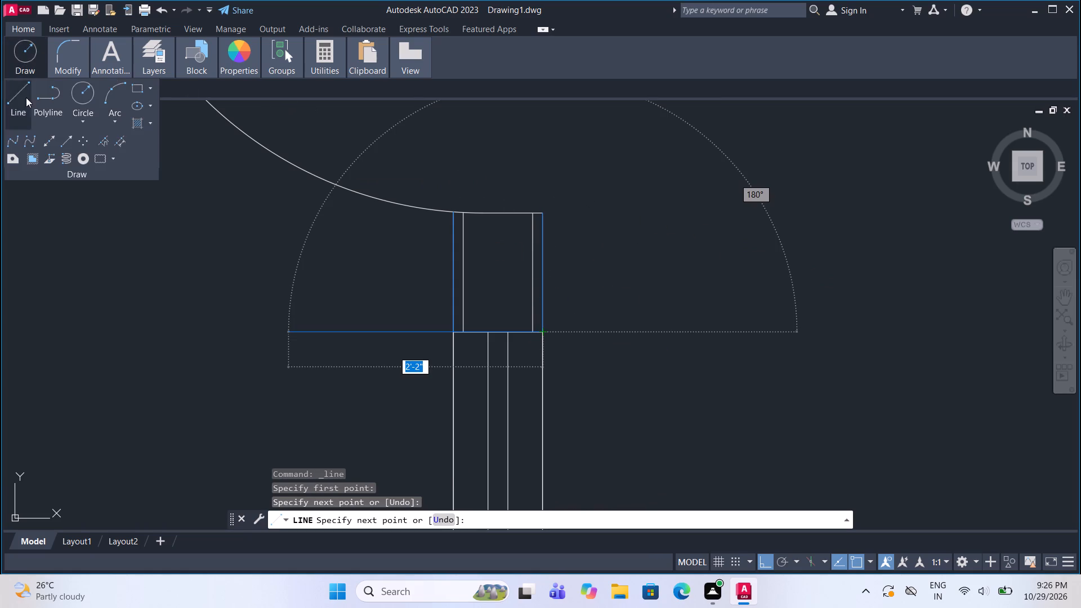
click(24, 103)
scroll(257, 167, down, 3)
middle_drag(307, 356, 312, 318)
scroll(311, 318, up, 3)
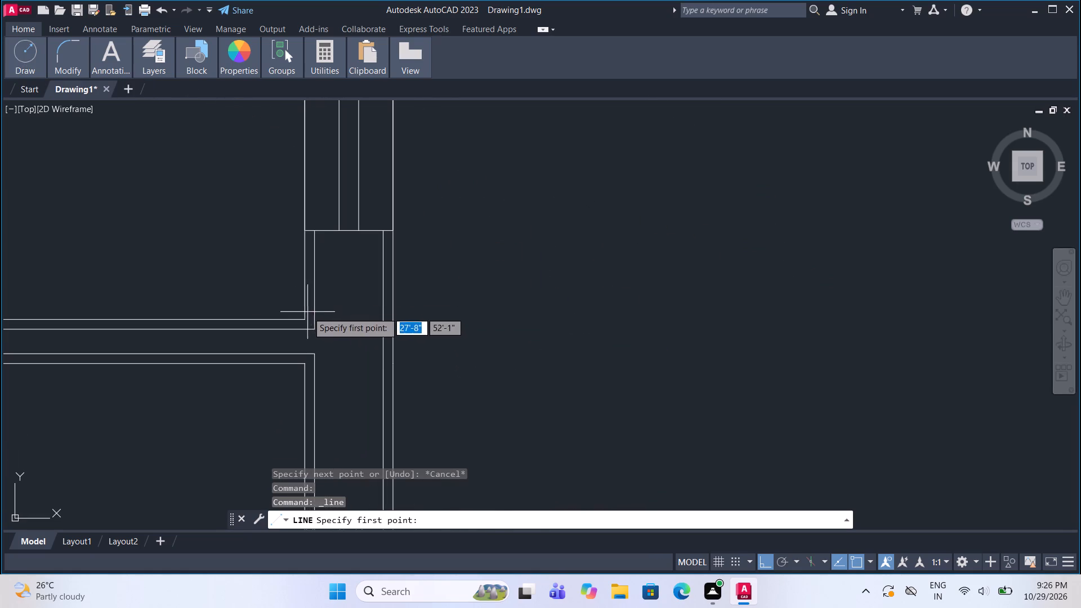
click(305, 230)
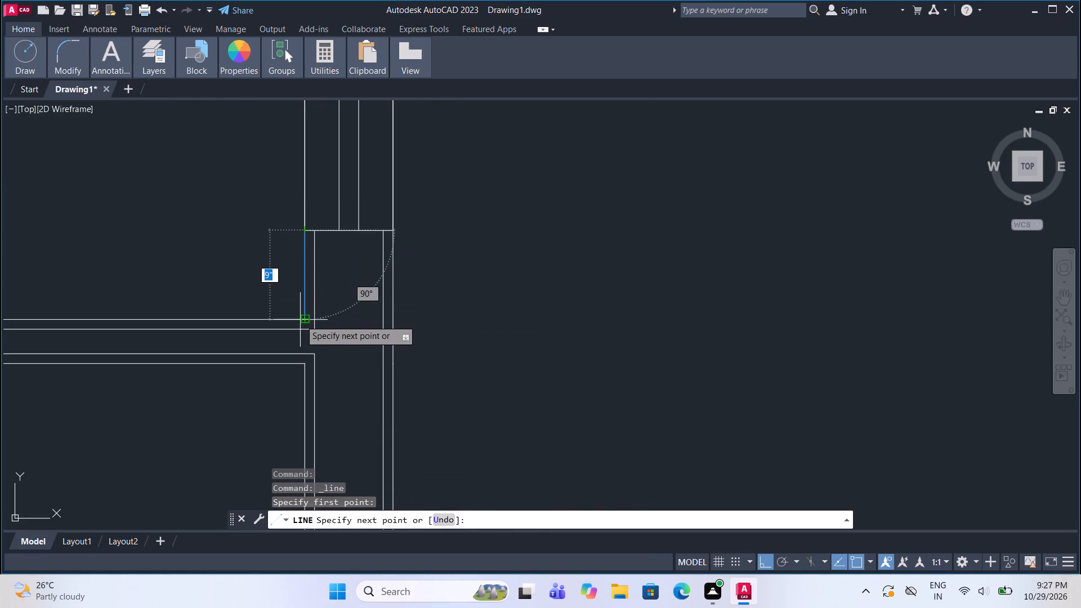
click(300, 320)
scroll(299, 323, down, 4)
scroll(86, 328, up, 3)
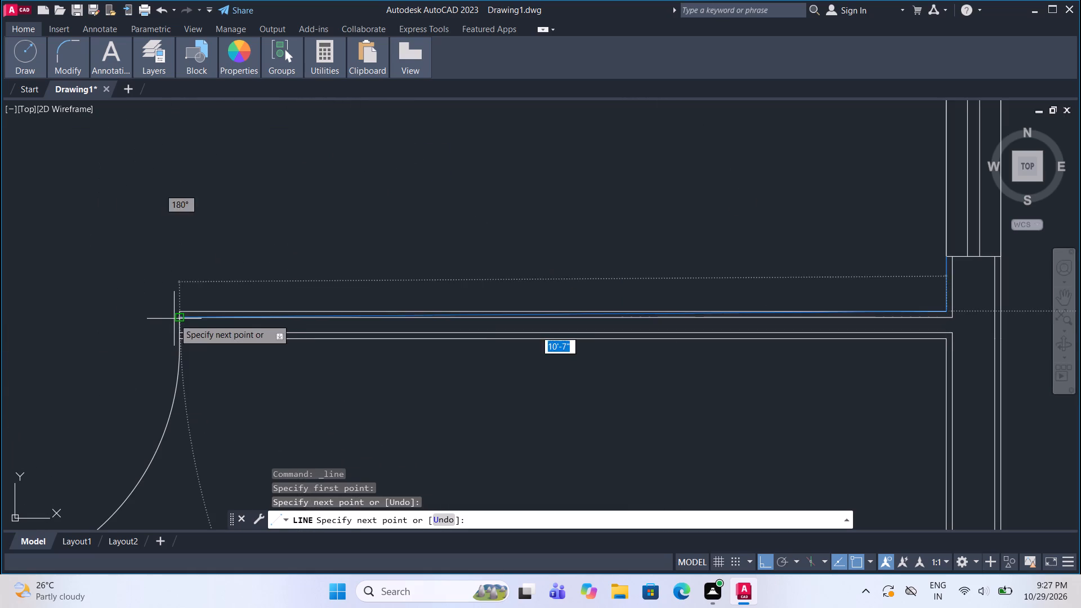
click(180, 313)
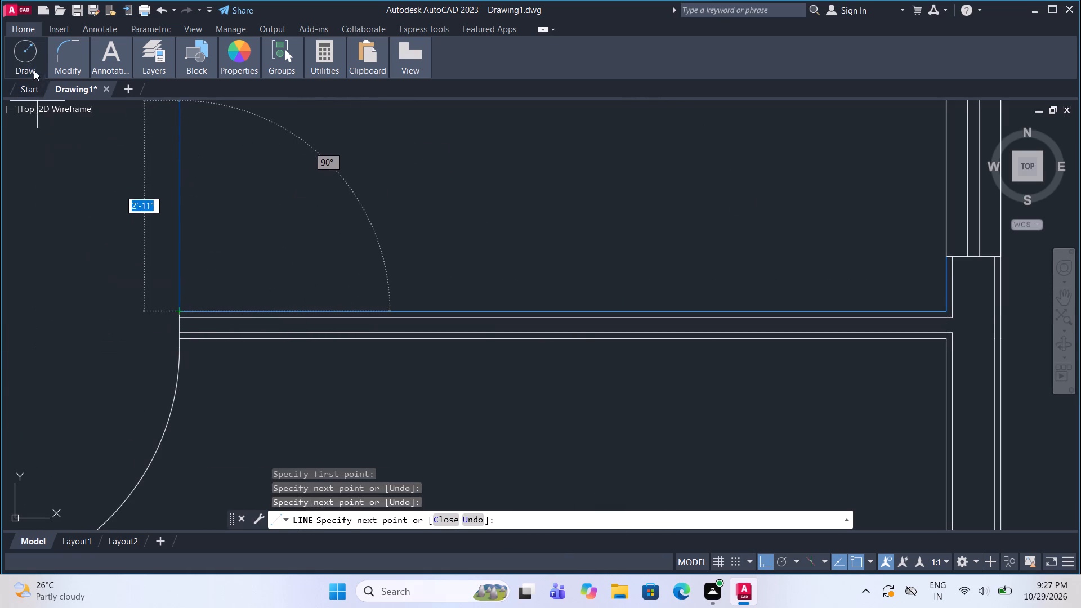
Trace the lower room's inner outline from the door opening along the partition, about 12' down the east wall, and across to the bottom window.
click(31, 66)
click(21, 96)
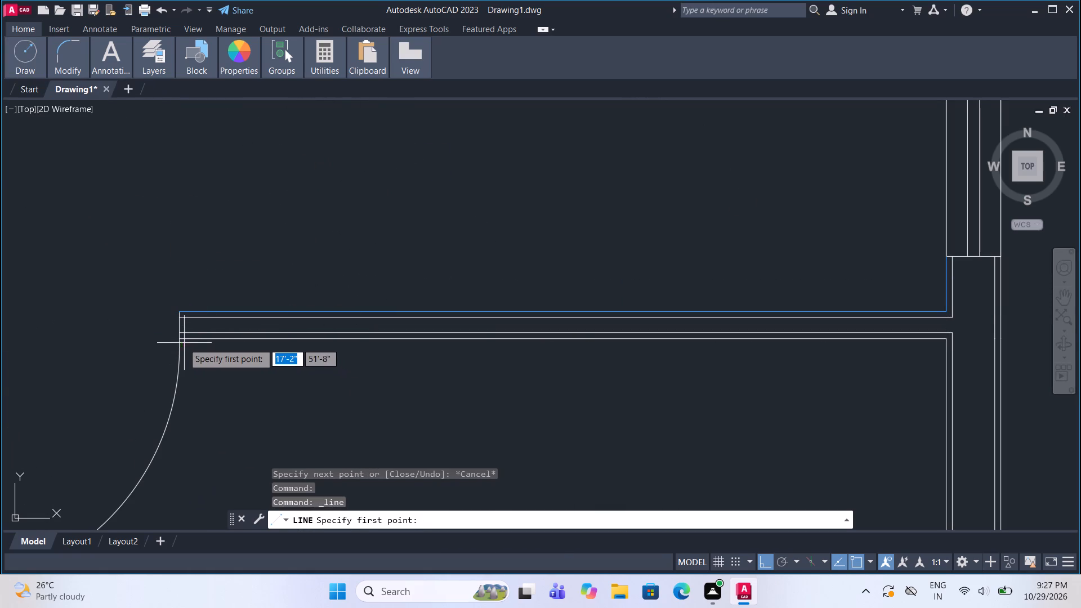
click(181, 340)
middle_drag(900, 342, 530, 318)
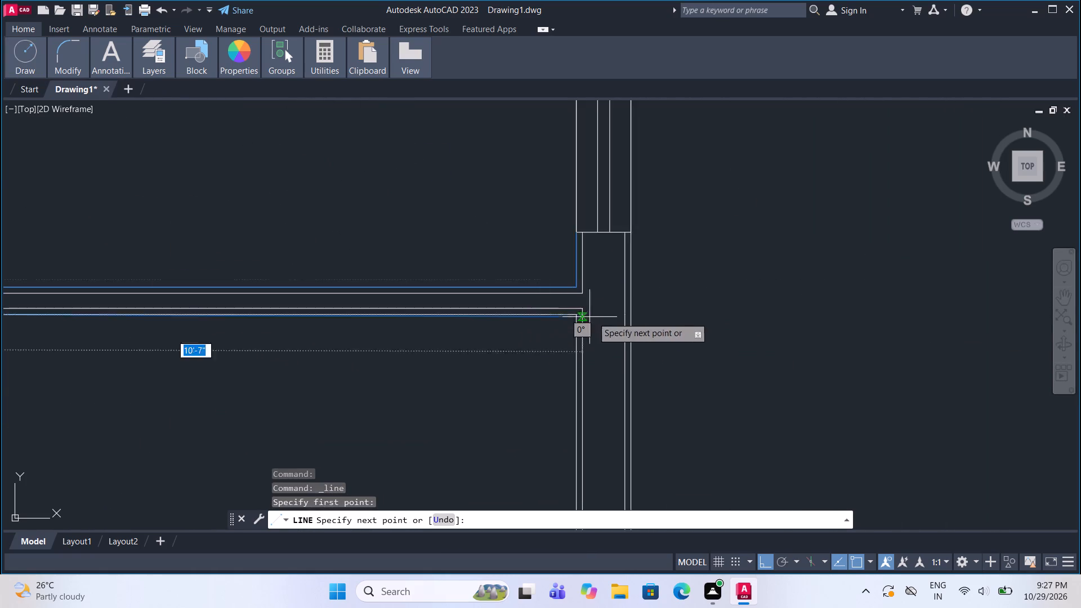
scroll(595, 317, up, 1)
click(561, 318)
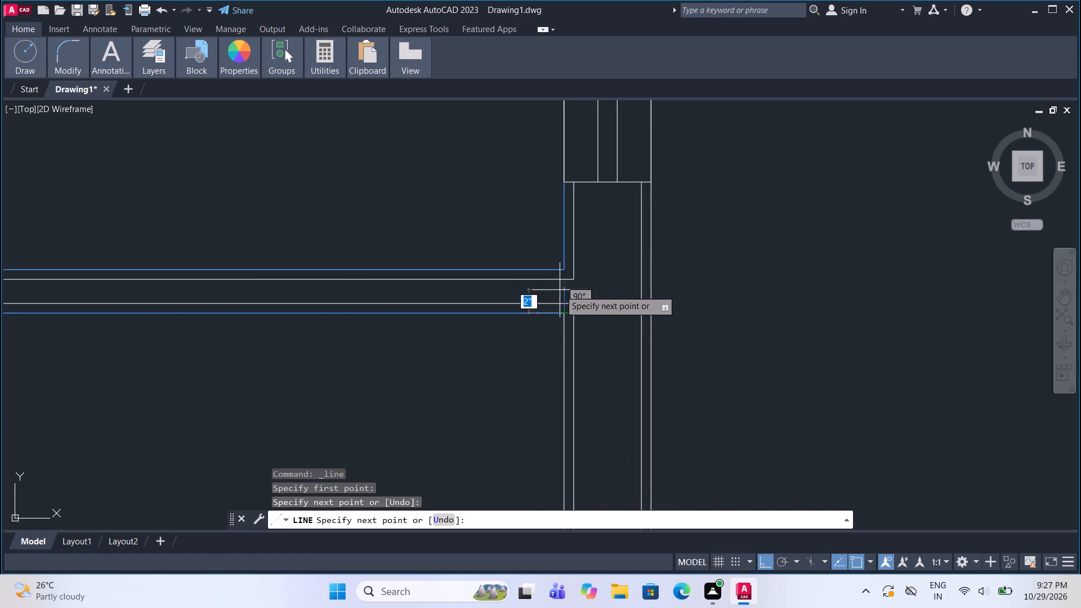
scroll(561, 252, down, 4)
scroll(571, 498, up, 4)
scroll(502, 350, up, 2)
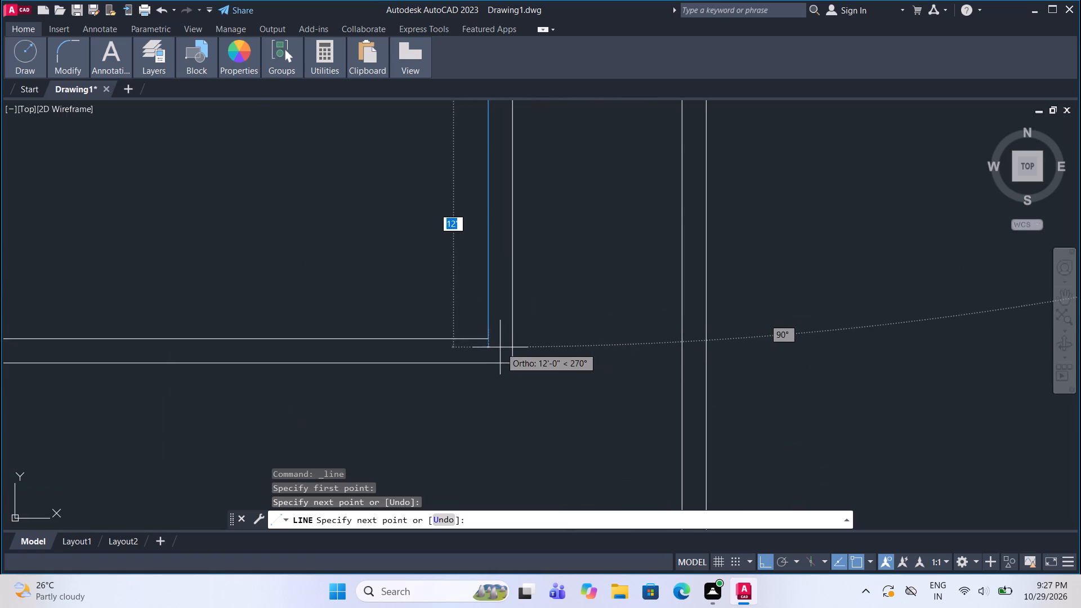
click(489, 335)
scroll(614, 337, down, 4)
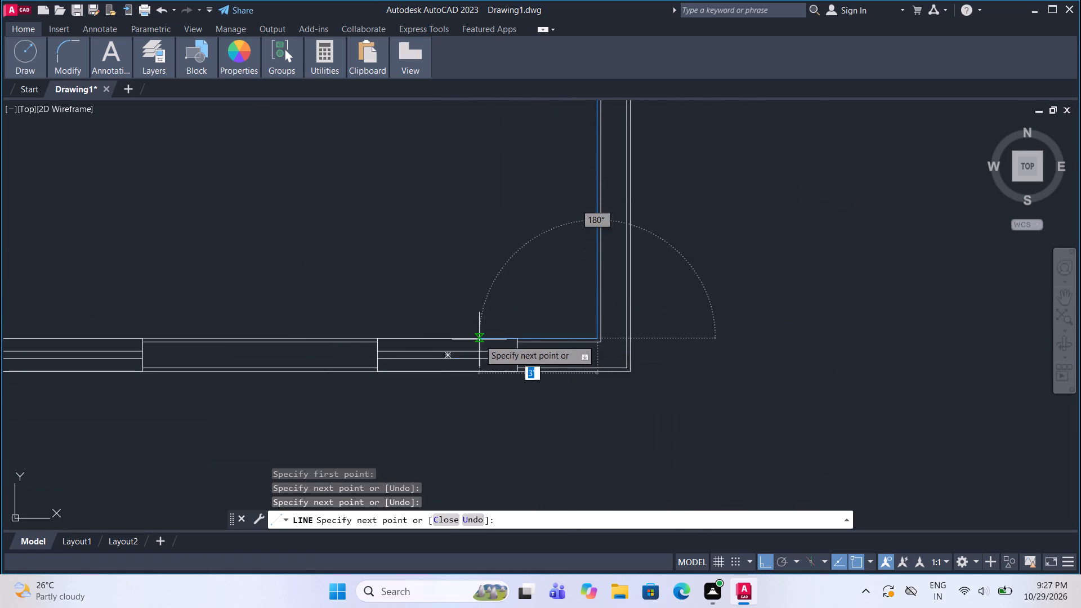
scroll(521, 339, up, 4)
click(480, 341)
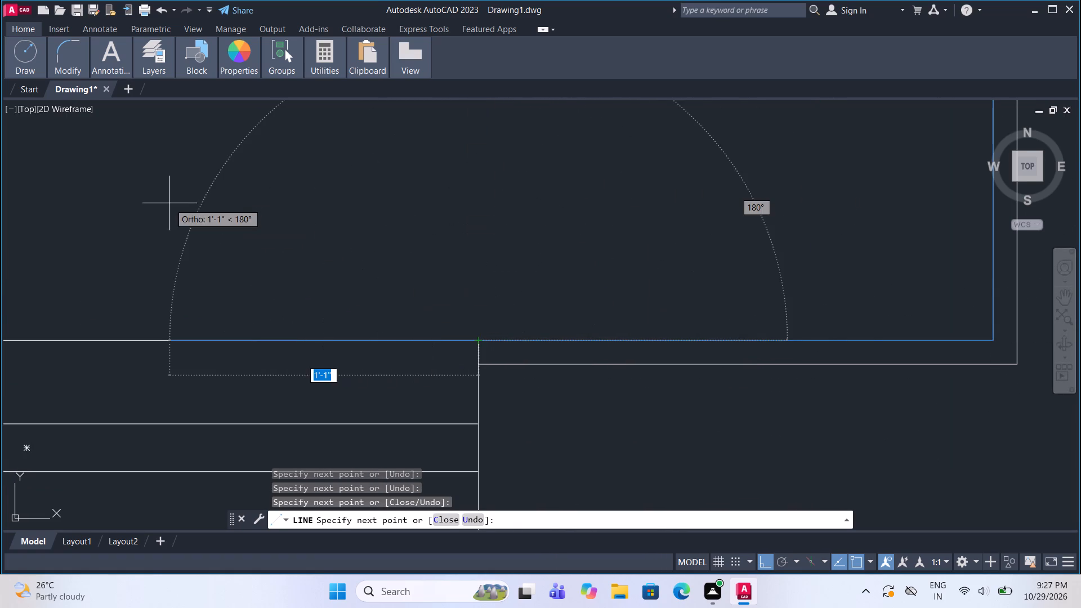
Trace the outer wall edge from the bottom window about 2'-7" to the southeast corner and up to the lower east window.
click(34, 54)
click(18, 107)
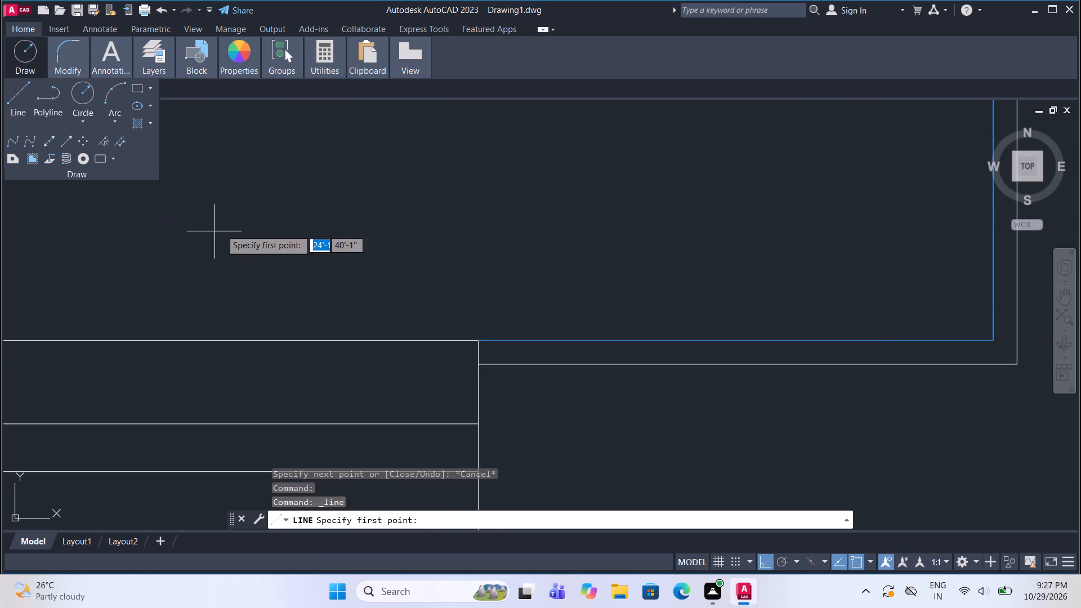
scroll(231, 226, down, 3)
scroll(294, 341, up, 2)
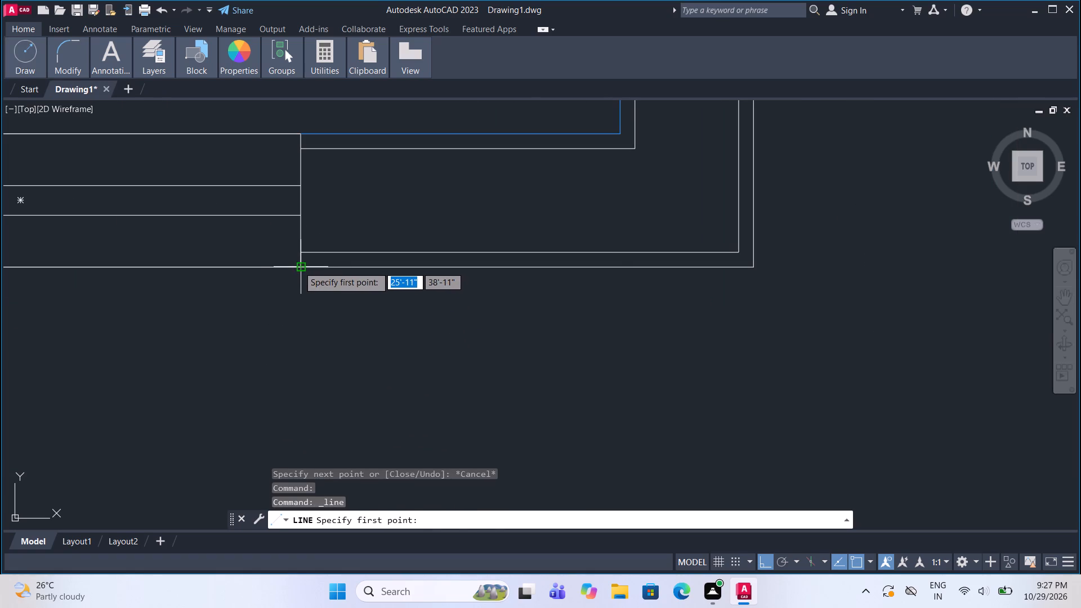
click(298, 266)
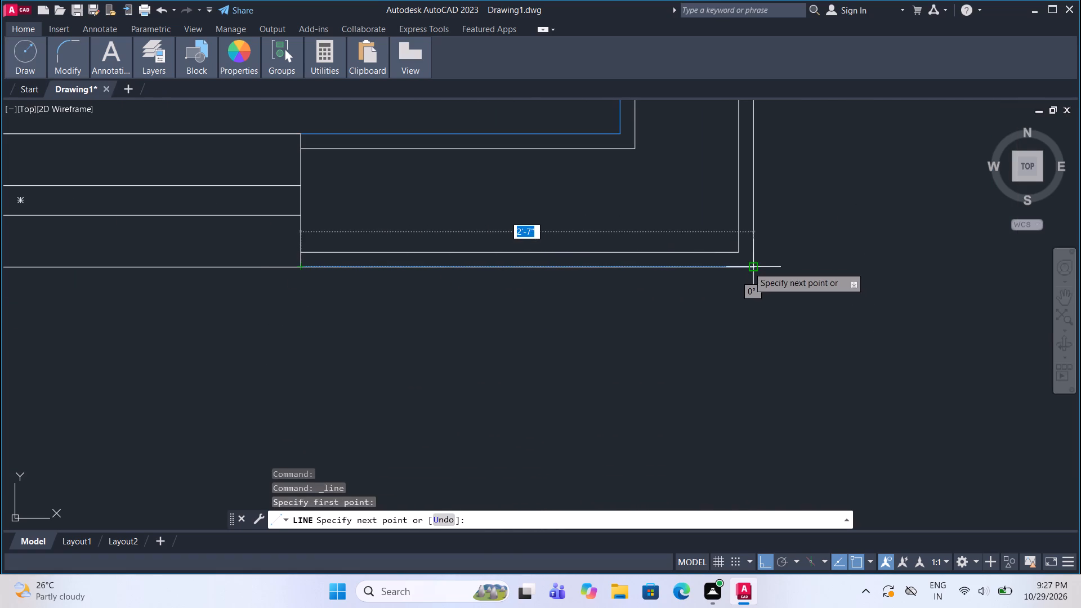
click(754, 266)
scroll(341, 440, down, 5)
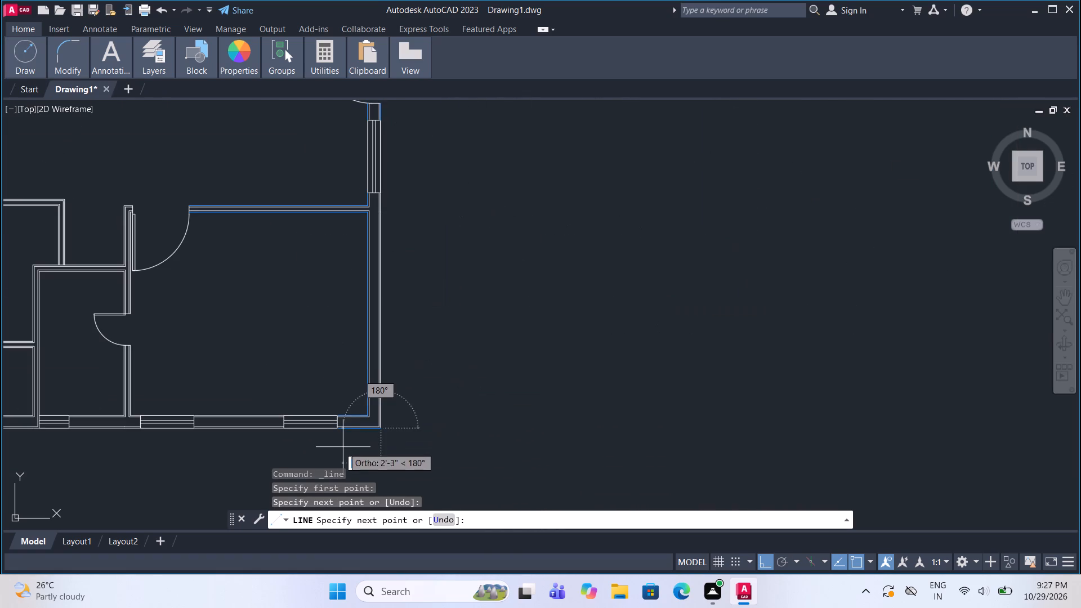
scroll(380, 180, up, 4)
scroll(374, 236, up, 2)
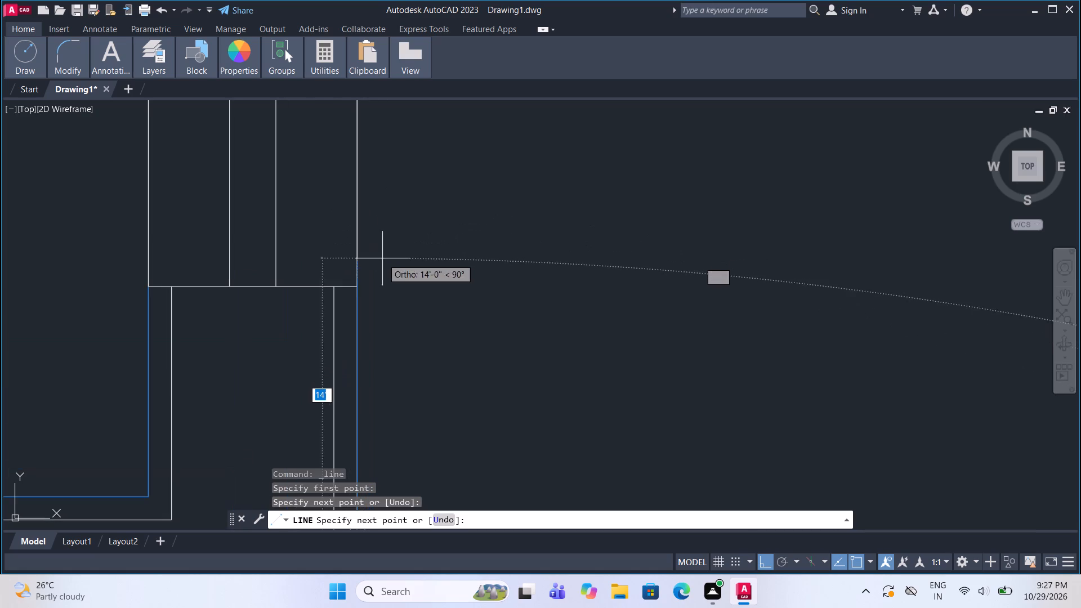
click(358, 291)
Trace the outer edge of the bottom wall between the lower right room's two bottom windows.
click(22, 71)
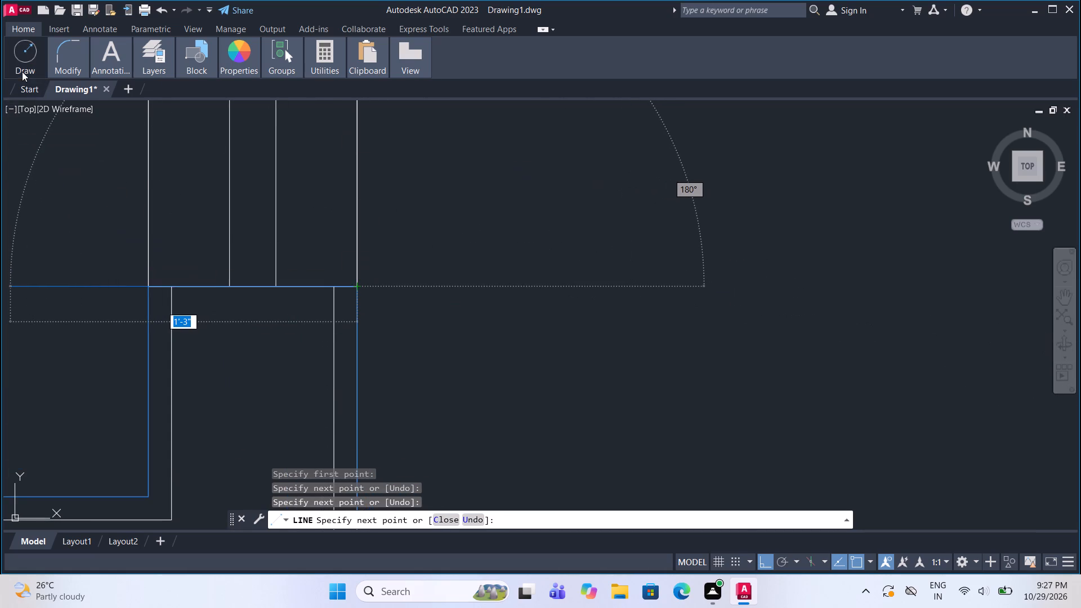
click(15, 97)
scroll(352, 251, down, 3)
scroll(363, 300, down, 2)
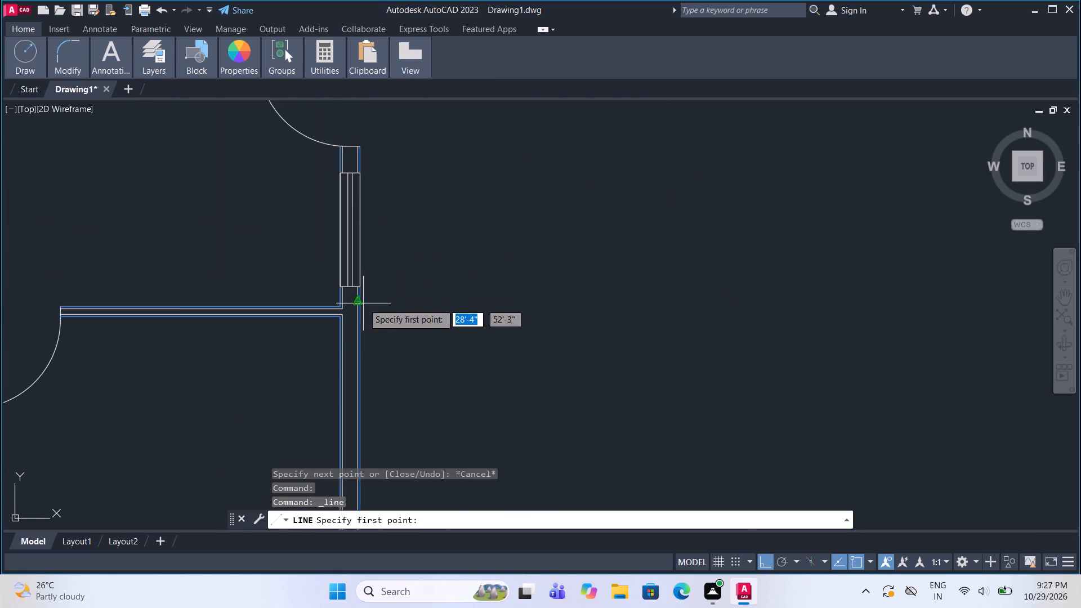
scroll(364, 337, down, 2)
middle_drag(361, 400, 419, 287)
scroll(341, 379, up, 3)
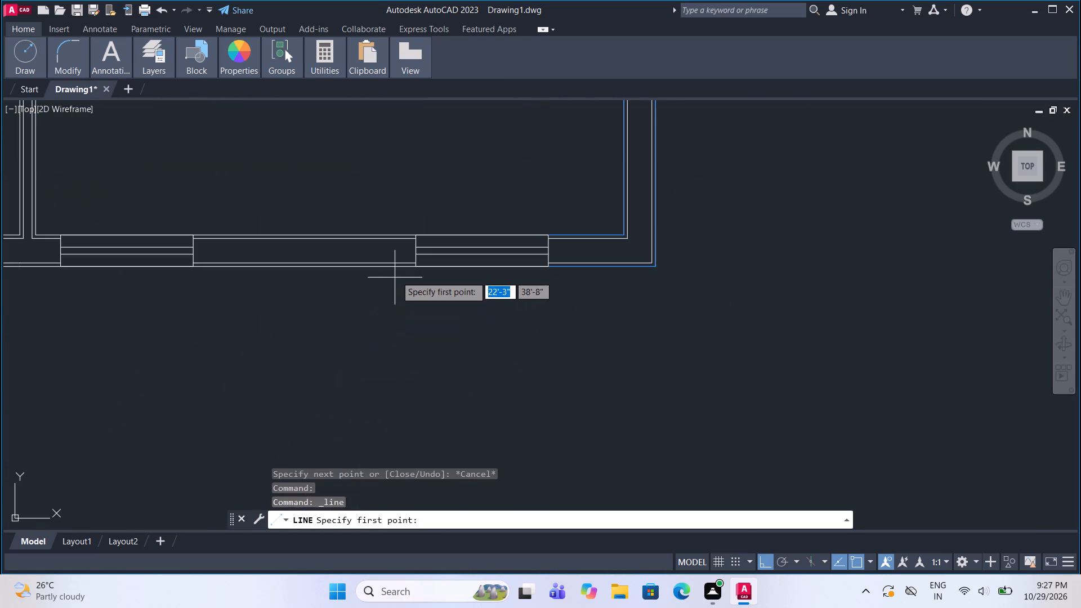
scroll(400, 271, up, 3)
click(456, 253)
scroll(457, 253, down, 2)
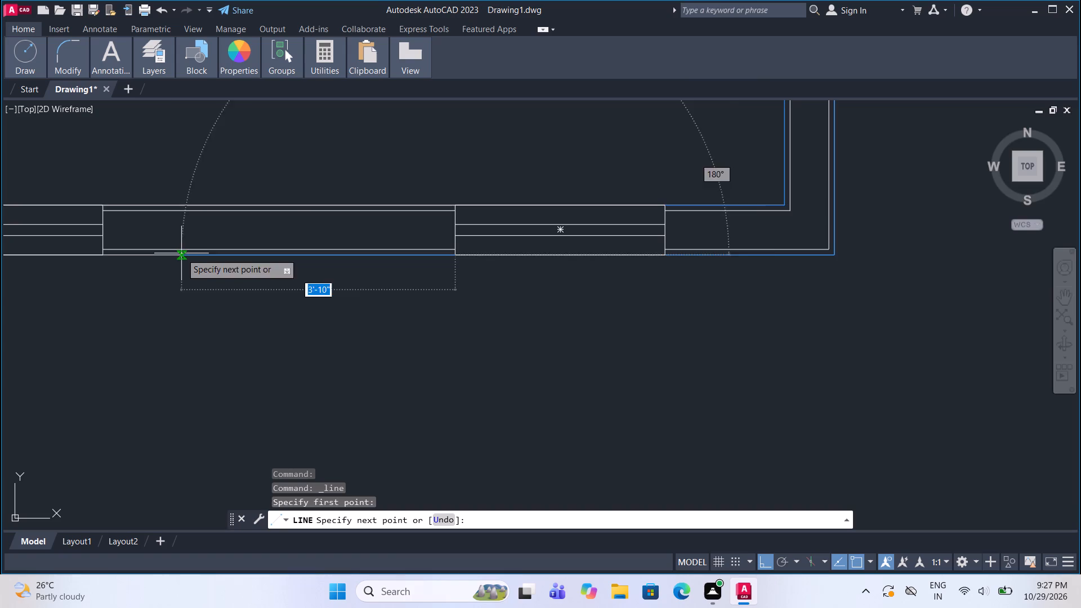
scroll(91, 256, up, 2)
click(116, 251)
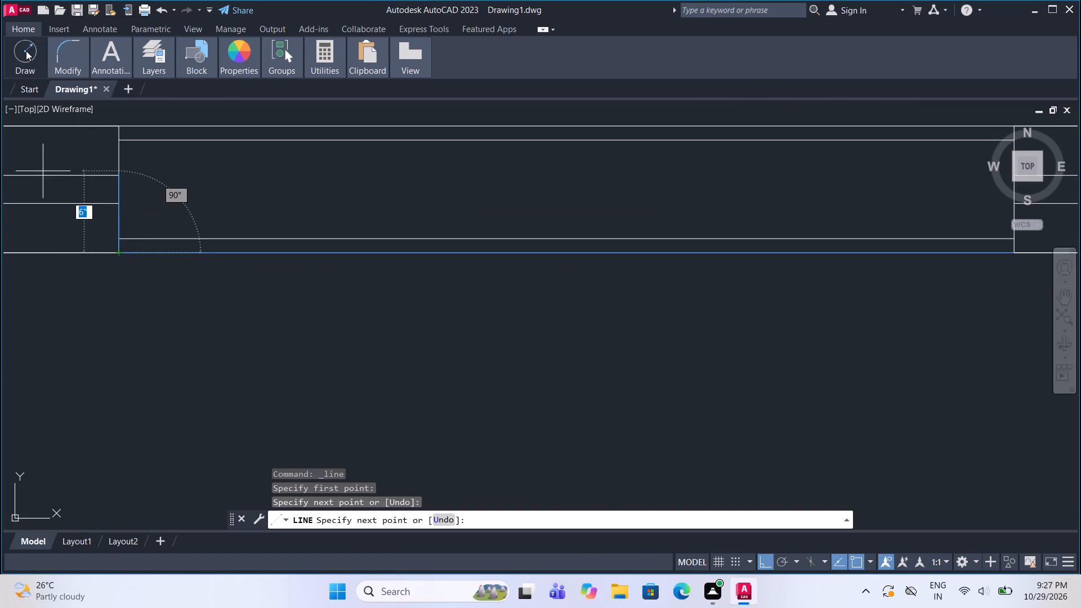
Trace the inner edge of the bottom wall between the same two windows.
click(26, 51)
click(25, 75)
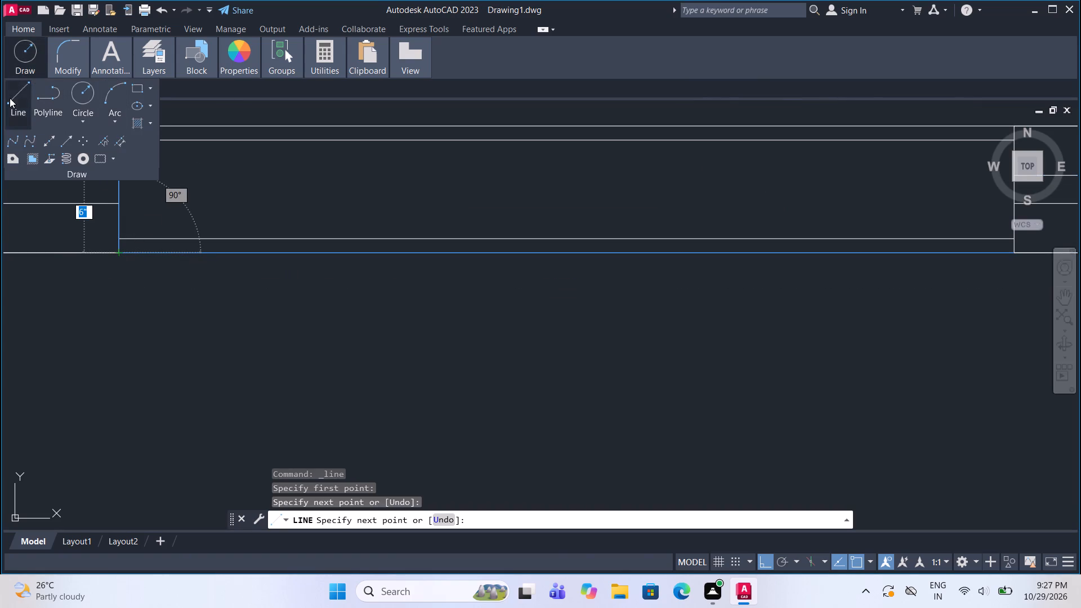
double_click(10, 98)
middle_drag(166, 190, 187, 313)
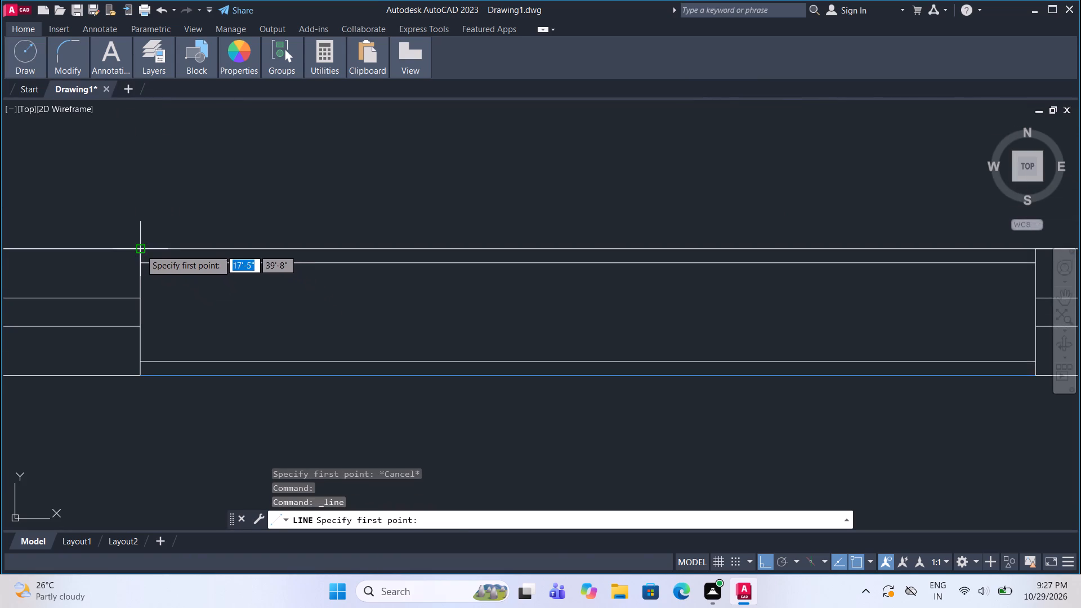
click(139, 249)
scroll(140, 250, down, 2)
scroll(476, 253, up, 2)
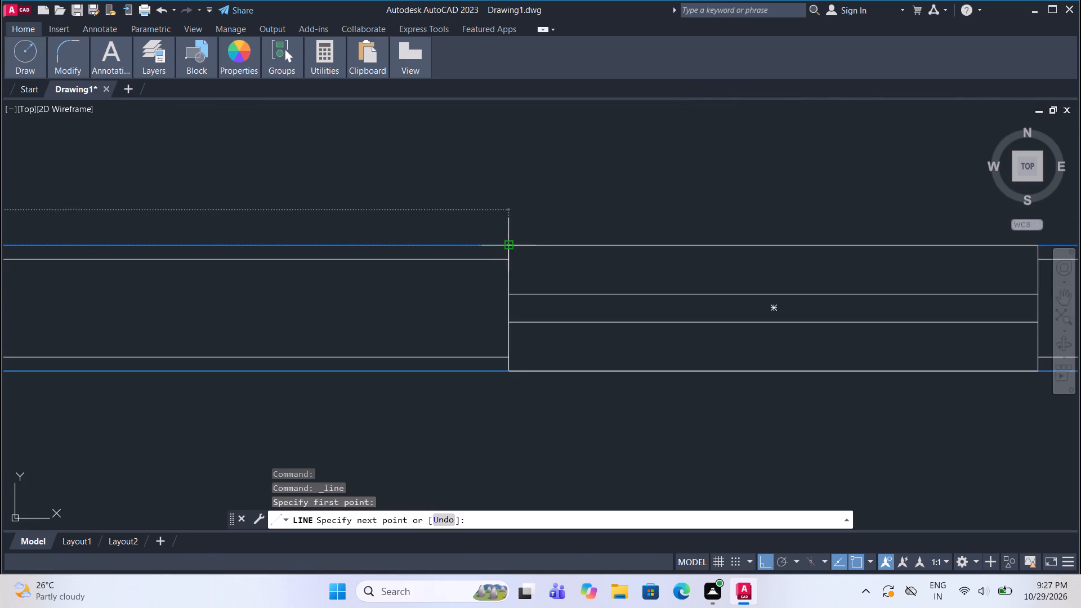
click(507, 247)
Trace the outer edge of the bottom wall from the lower right room's western window to the small window beyond the partition.
click(20, 59)
click(14, 101)
scroll(448, 301, down, 1)
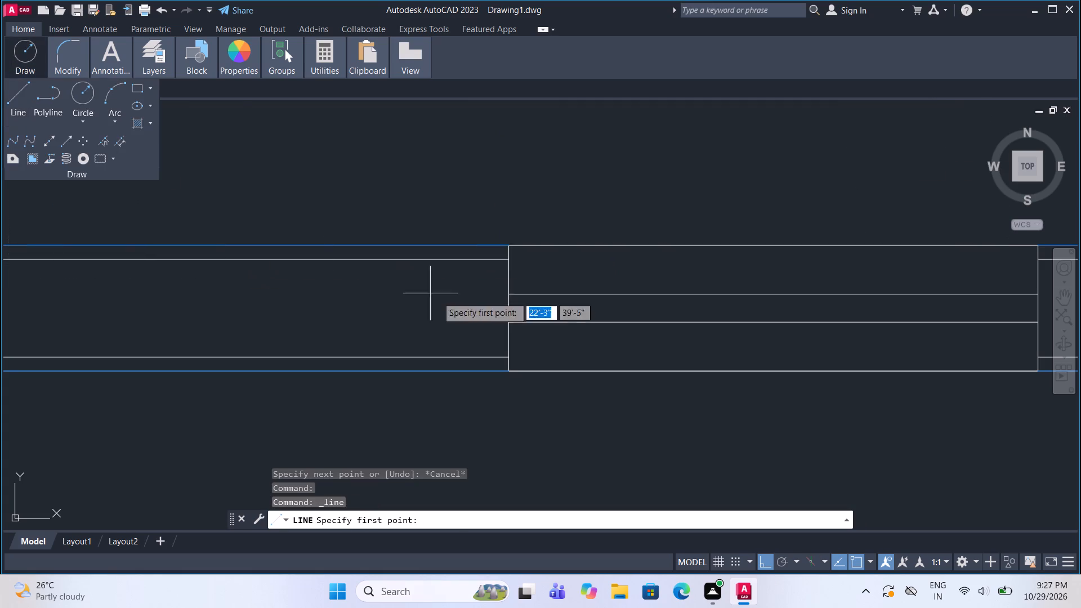
scroll(458, 304, down, 3)
scroll(263, 317, up, 4)
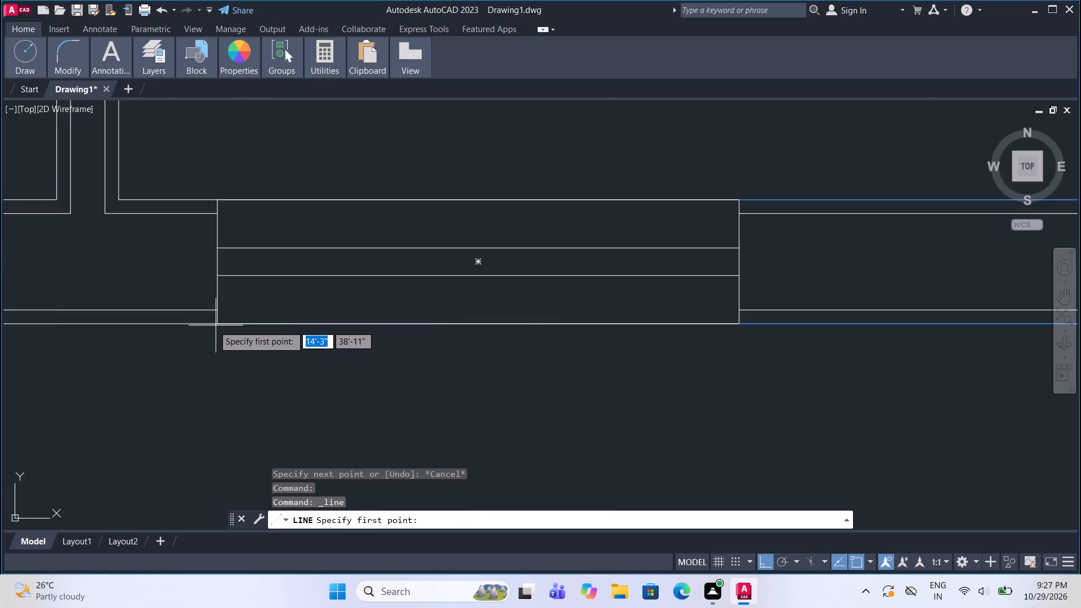
click(220, 327)
scroll(157, 325, down, 3)
middle_drag(146, 317, 357, 315)
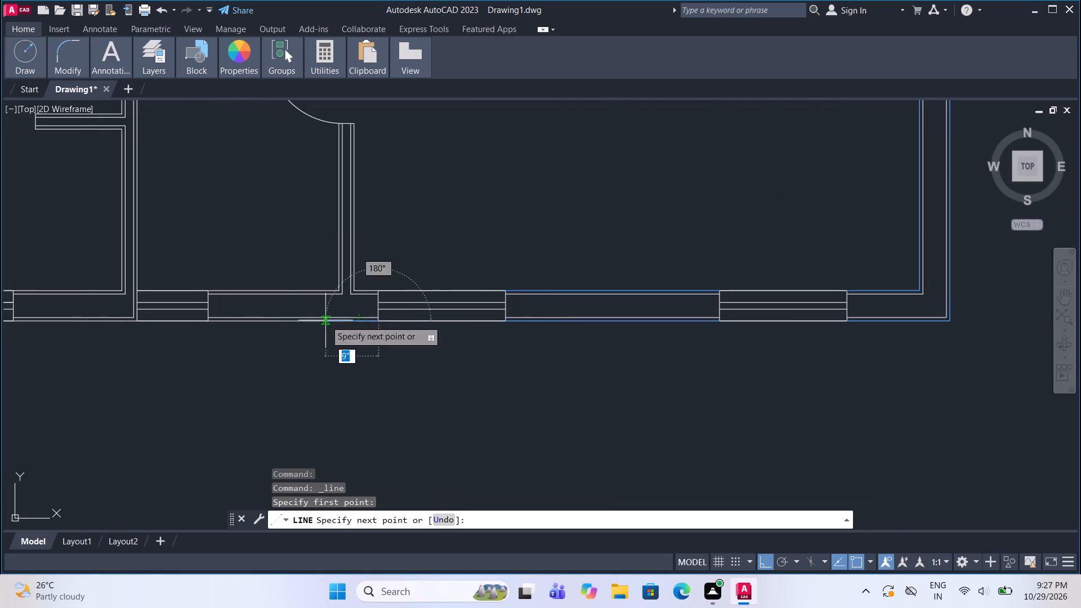
scroll(219, 334, up, 3)
click(171, 284)
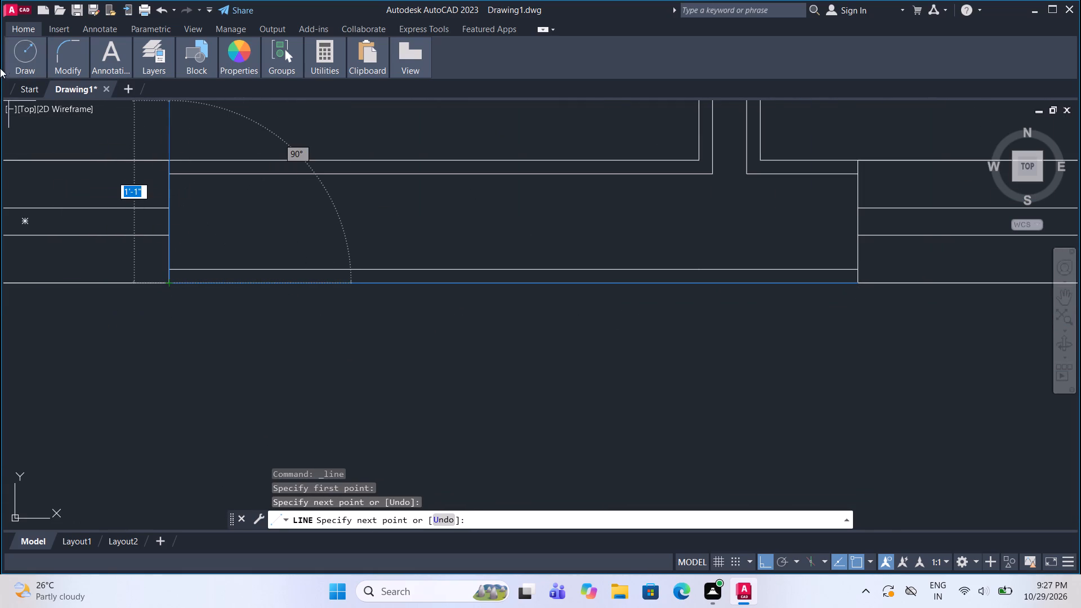
Trace the inner edge from the room's western bottom window to the partition corner and up the partition's east face to the door opening.
click(25, 56)
click(20, 87)
scroll(148, 329, down, 2)
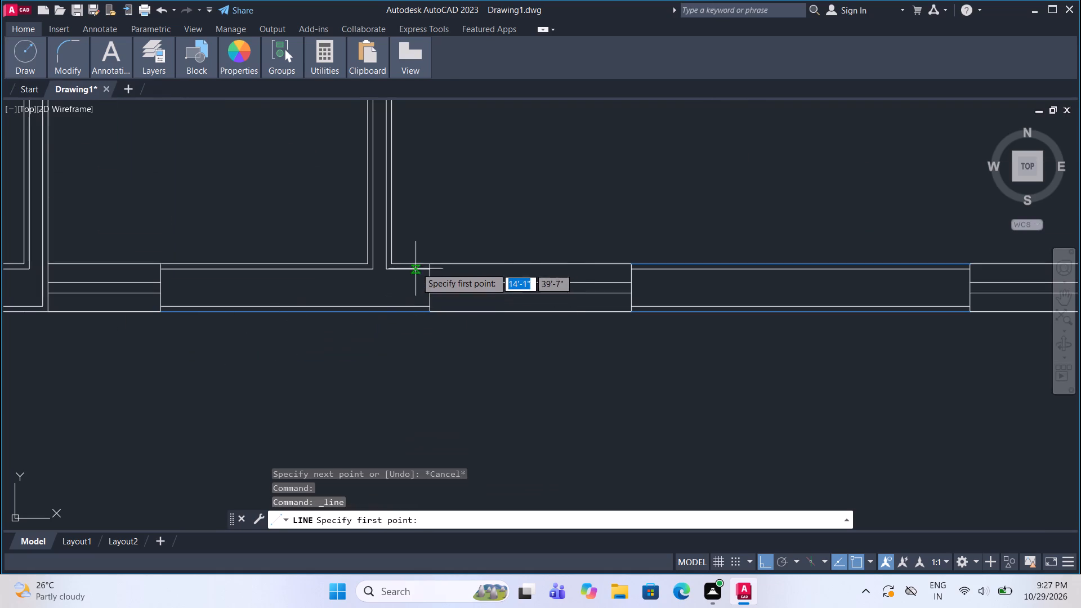
scroll(428, 258, up, 1)
click(424, 266)
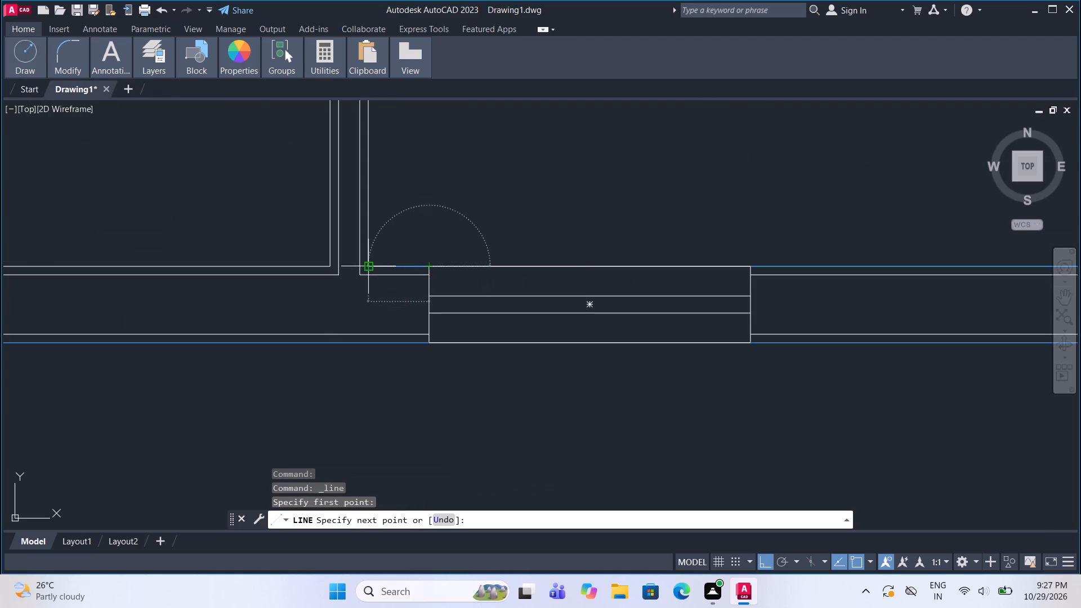
click(368, 266)
scroll(367, 313, down, 2)
scroll(367, 134, up, 3)
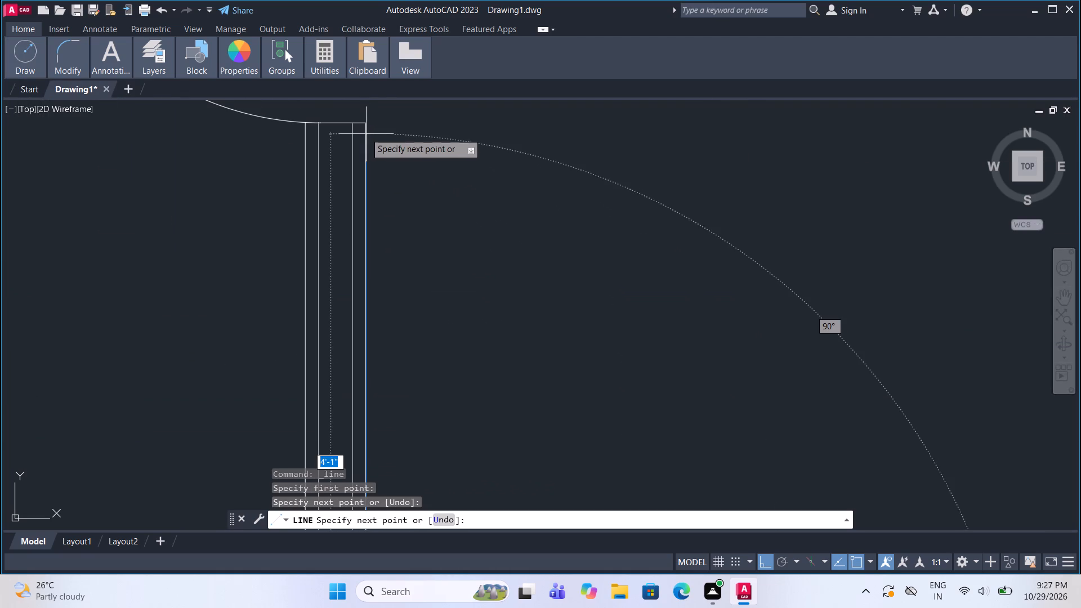
click(361, 125)
Trace the partition's west face from the door opening down to the bottom wall and along its inner edge to the small window.
click(35, 55)
click(14, 99)
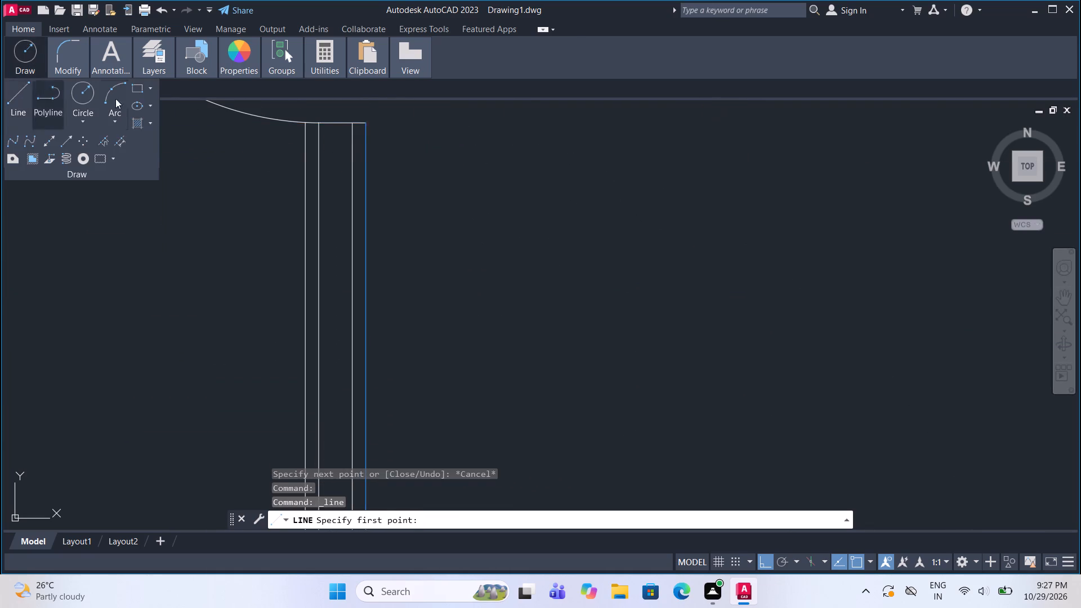
click(307, 121)
scroll(307, 118, down, 3)
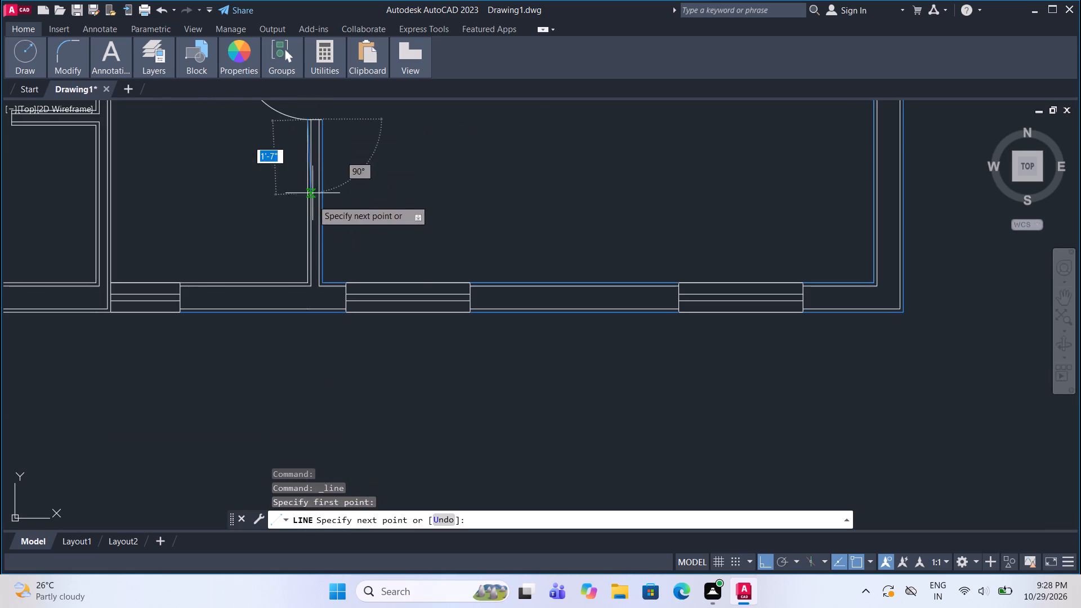
scroll(310, 272, up, 4)
click(278, 277)
scroll(278, 277, down, 3)
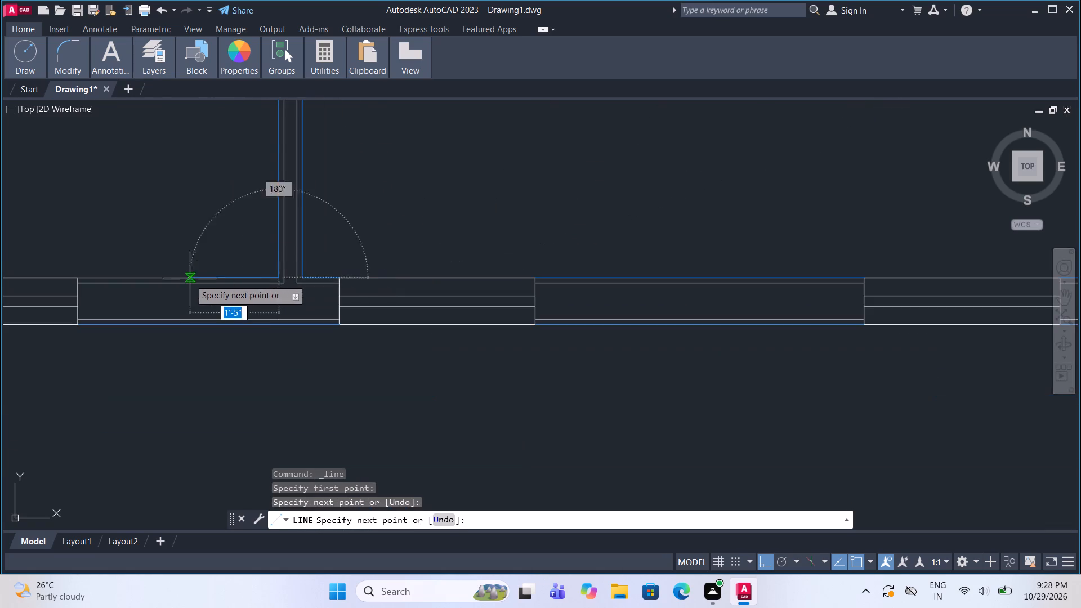
scroll(61, 283, up, 2)
click(97, 270)
Trace the outer edge of the bottom wall from the small window west to the next, wider window.
scroll(360, 301, down, 4)
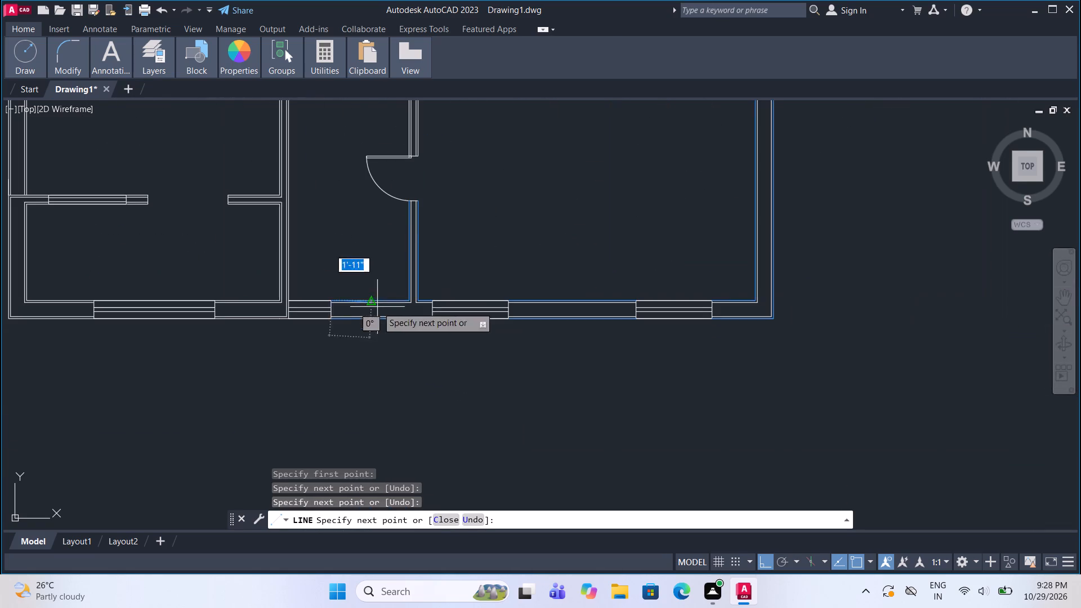
scroll(225, 297, up, 2)
click(32, 54)
click(10, 93)
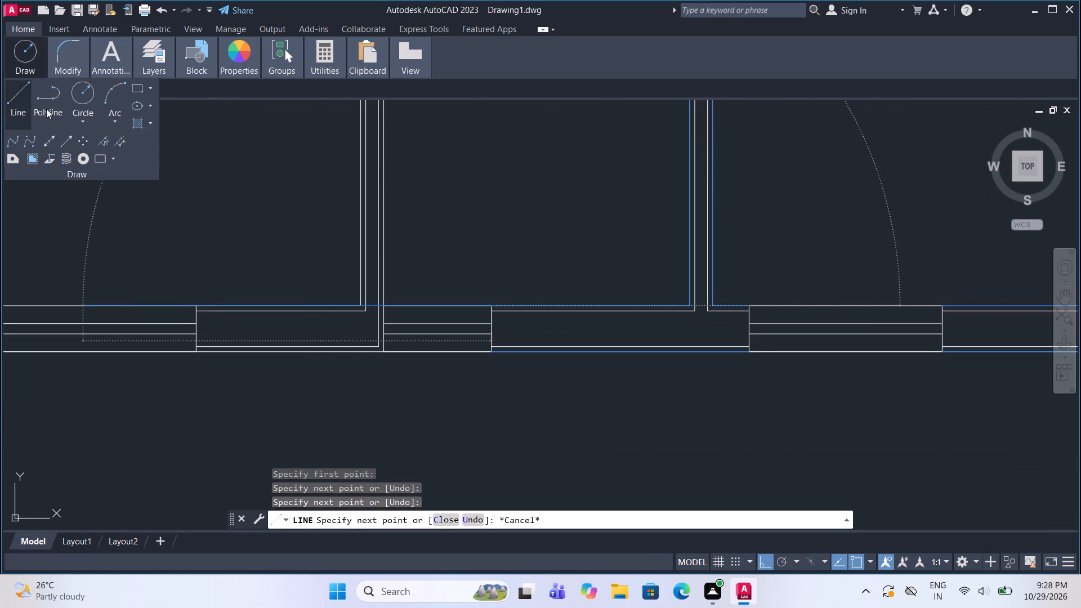
click(387, 350)
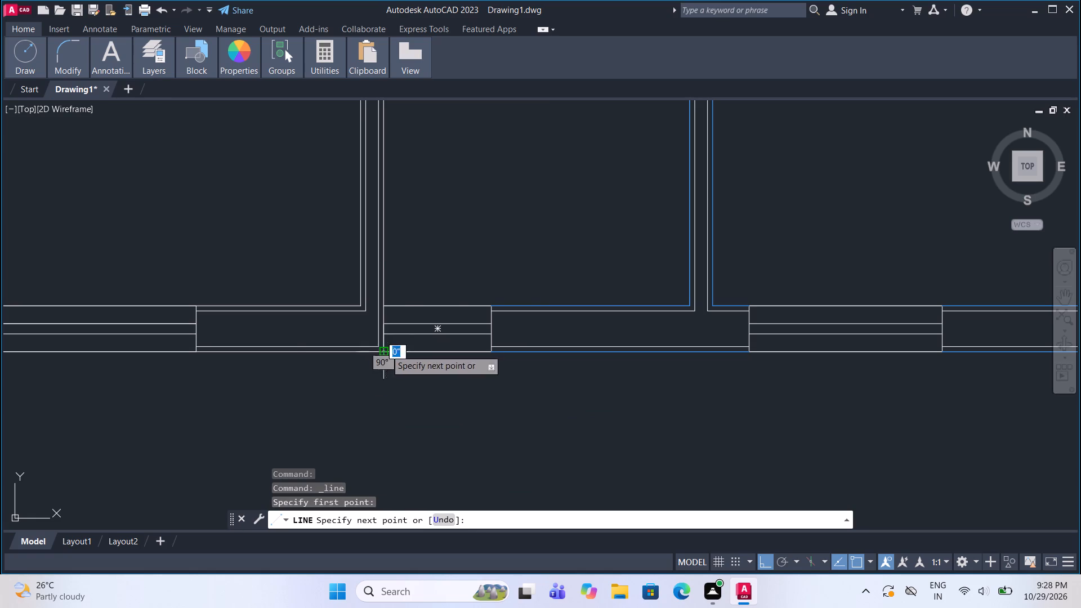
click(194, 354)
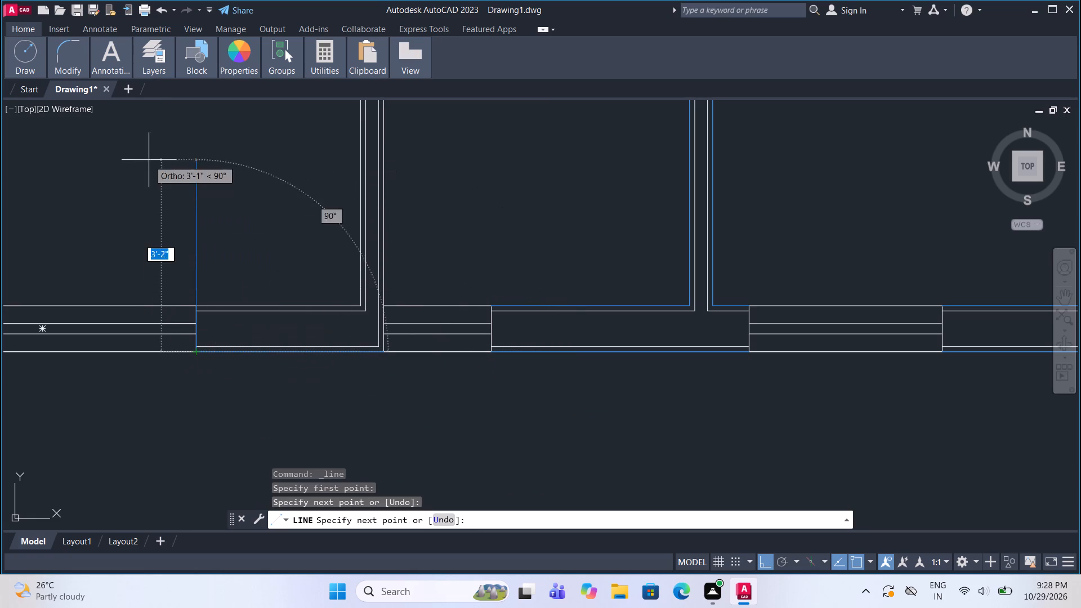
Trace the inner edge about 2'-8" from the wide window to the corner, about 4' up, and along the short partition's lower face.
click(20, 51)
click(15, 117)
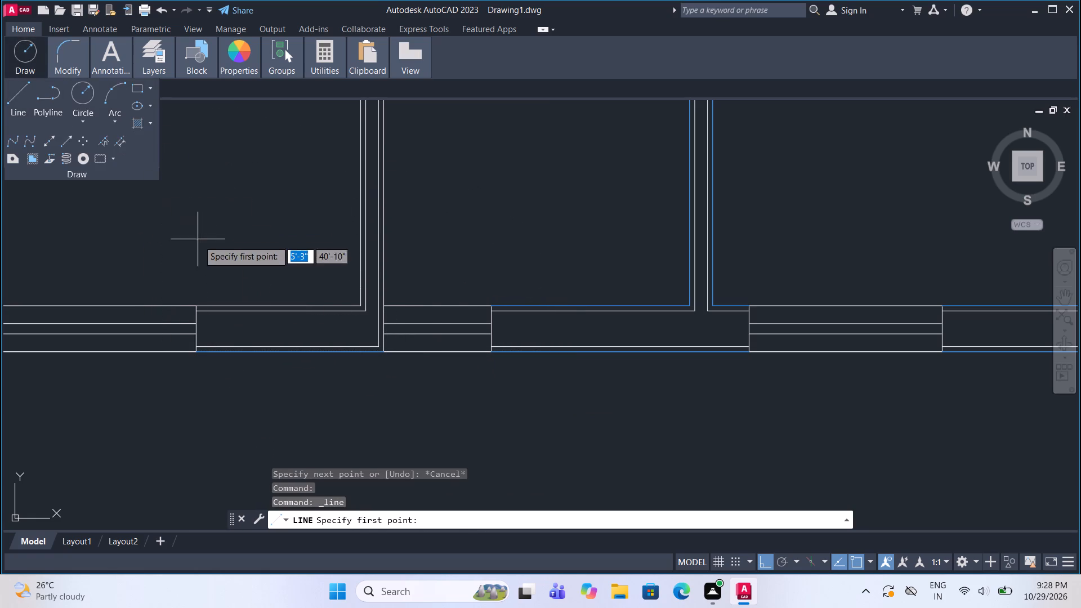
click(199, 302)
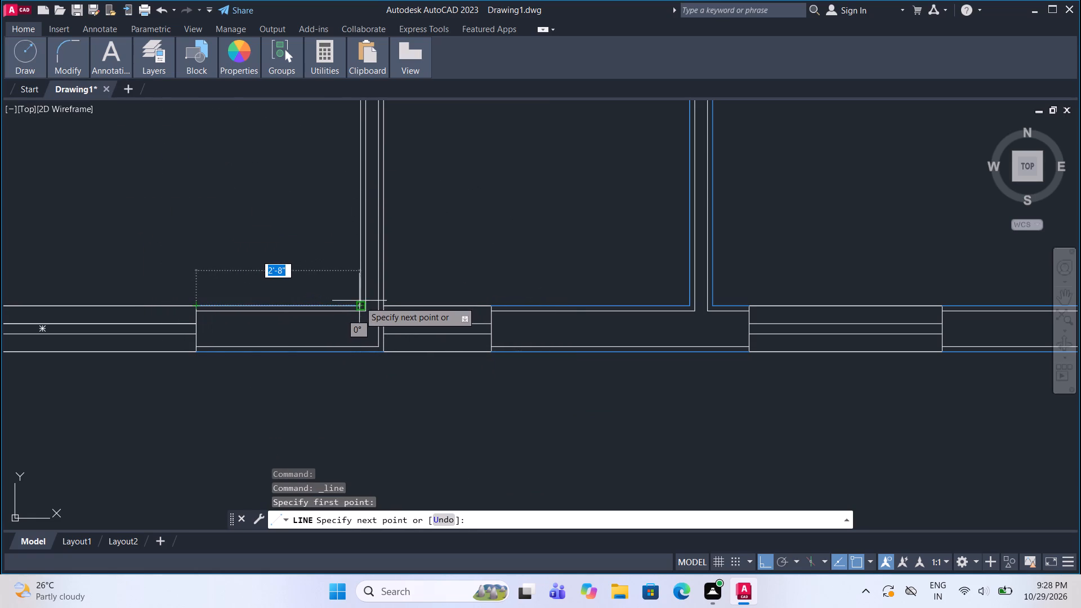
click(360, 304)
scroll(359, 329, down, 2)
middle_drag(364, 199, 368, 361)
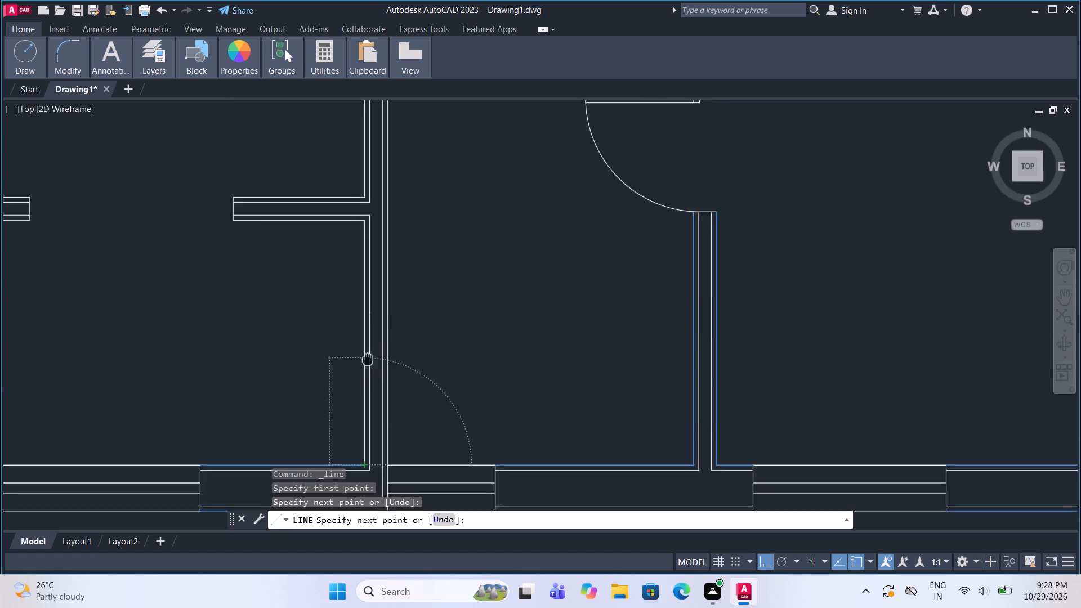
middle_drag(368, 361, 374, 423)
scroll(376, 428, down, 1)
scroll(377, 346, up, 3)
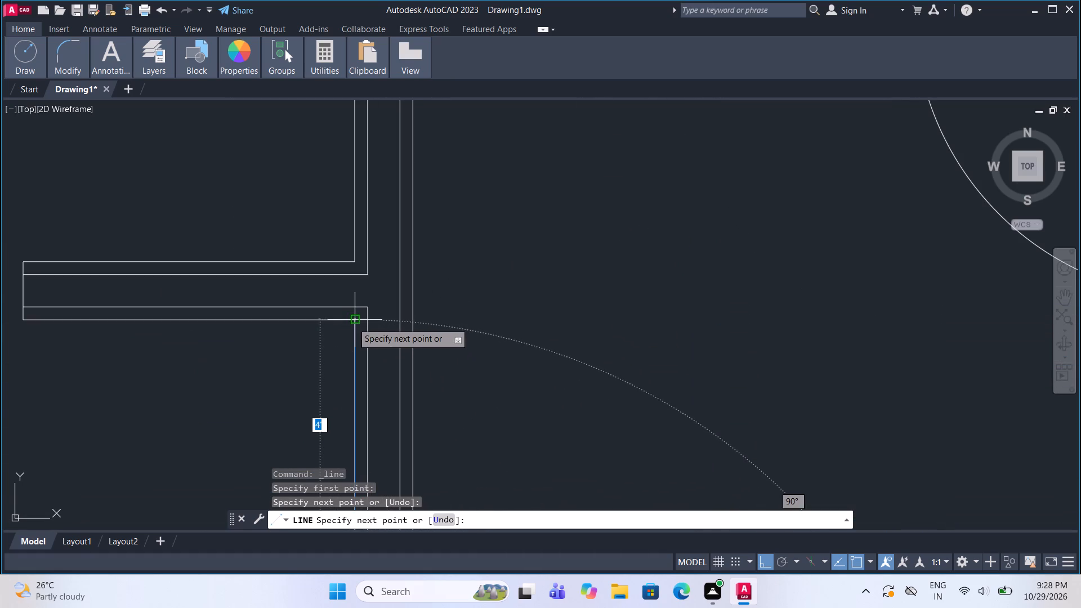
click(352, 323)
click(26, 321)
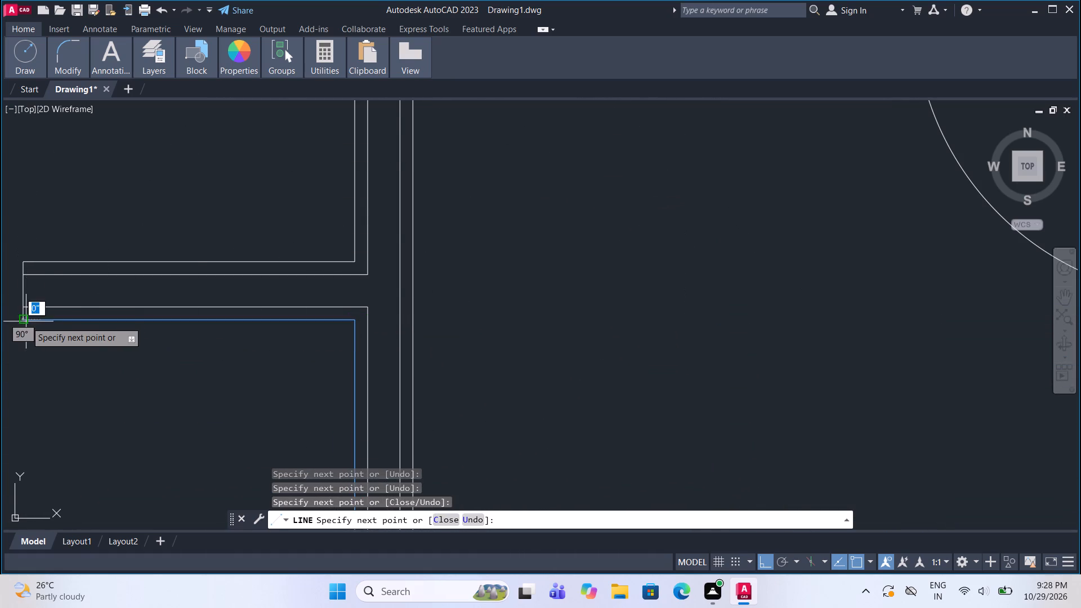
Trace the short partition's upper face east to the wall, up to the outer corner, and about 5'-6" east to the door-side wall.
click(26, 44)
click(21, 96)
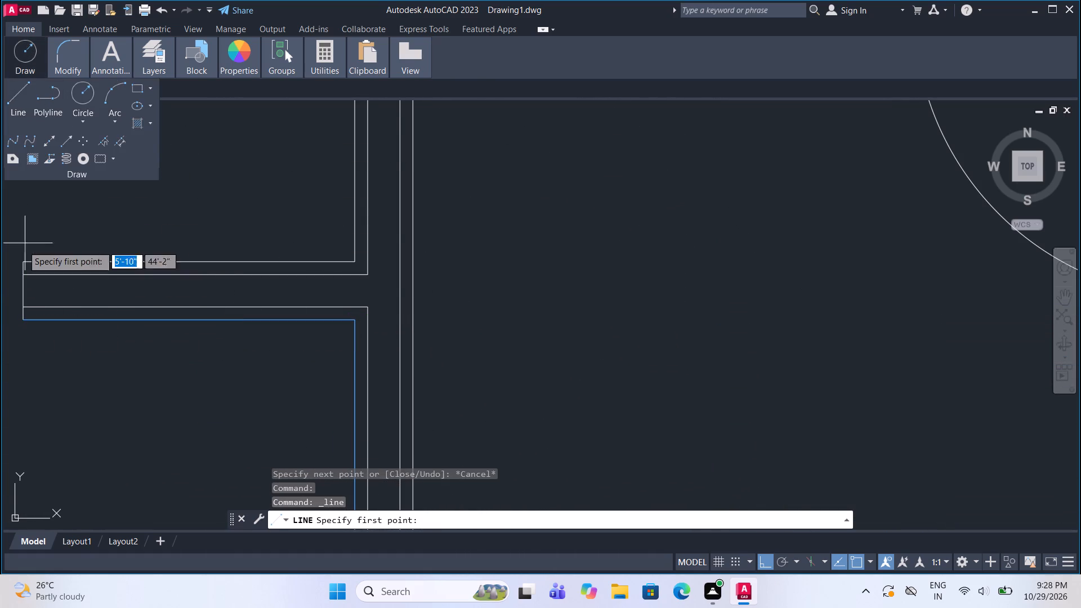
click(20, 262)
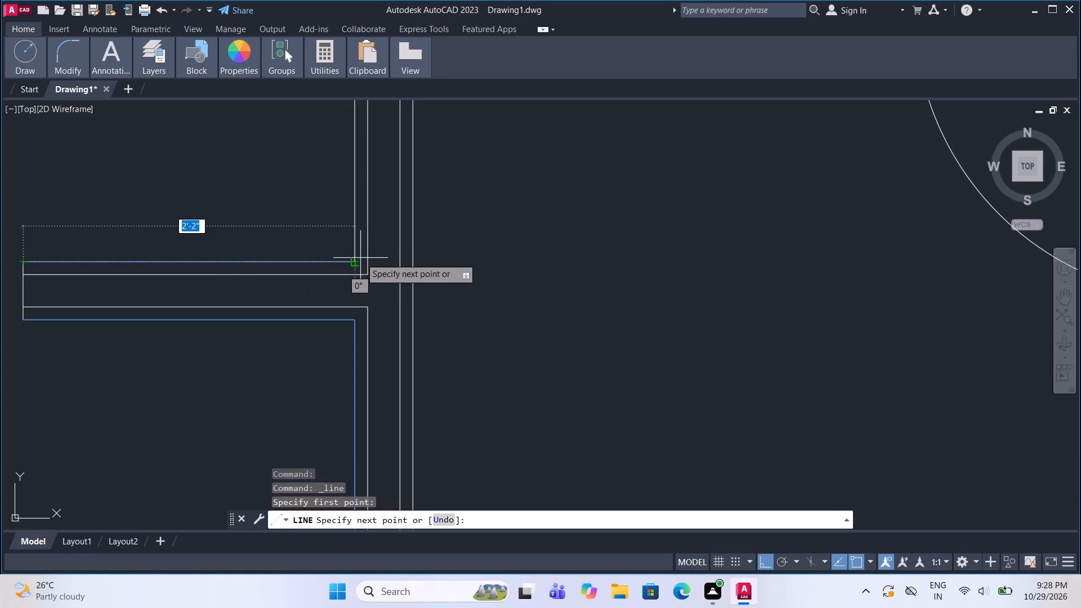
click(357, 259)
scroll(360, 281, down, 3)
middle_drag(368, 136, 367, 254)
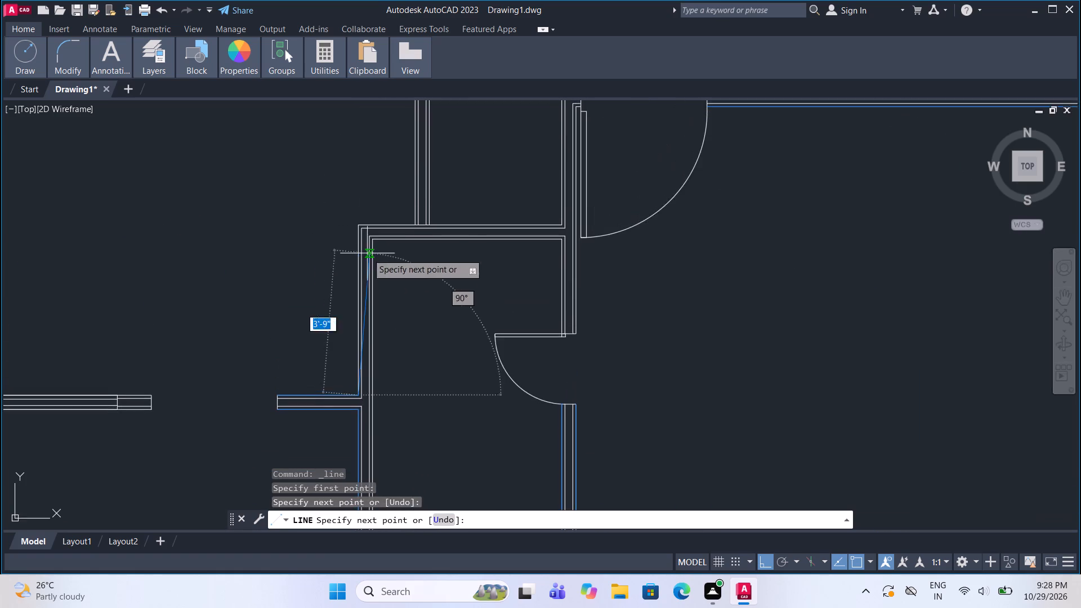
scroll(362, 225, up, 2)
click(352, 227)
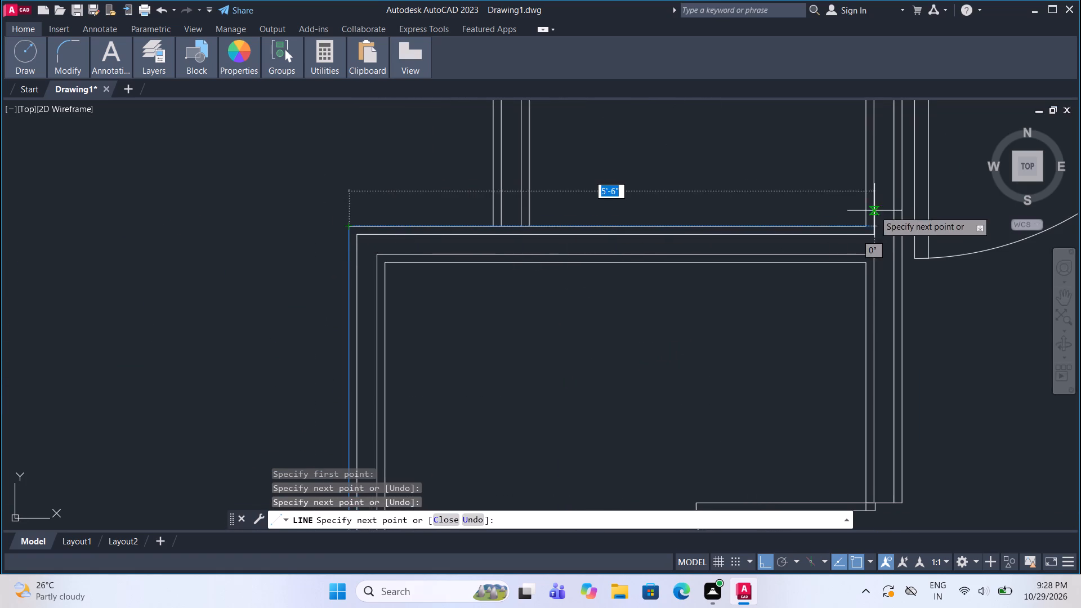
click(868, 222)
Trace the west face of the door-side wall up to its top end and about 6" across to the door jamb.
scroll(418, 324, down, 4)
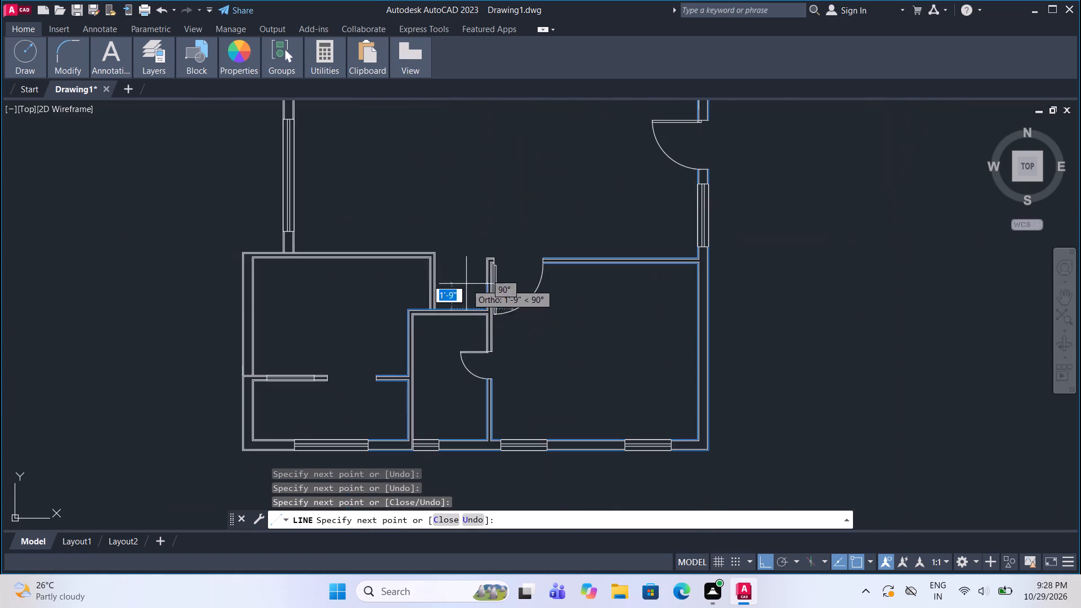
scroll(464, 273, up, 4)
scroll(604, 184, up, 2)
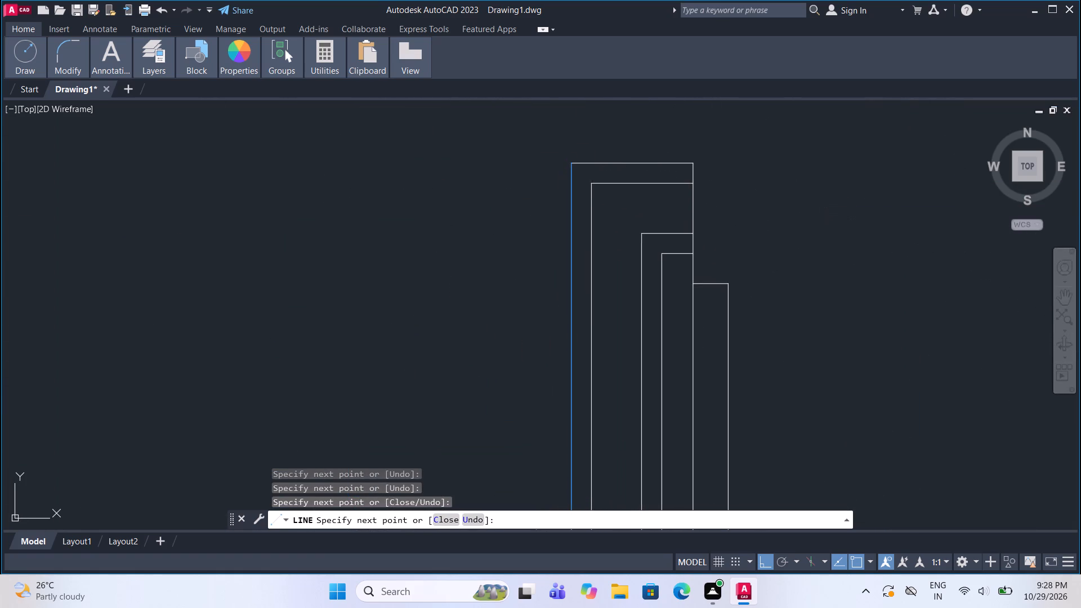
click(575, 167)
click(693, 169)
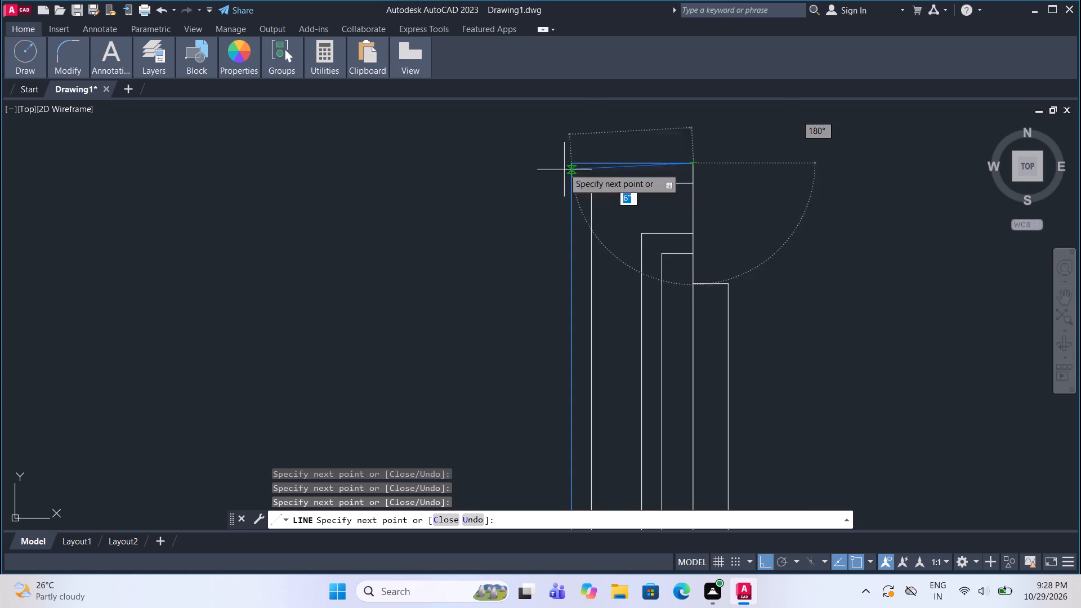
scroll(546, 229, down, 3)
middle_drag(543, 229, 485, 227)
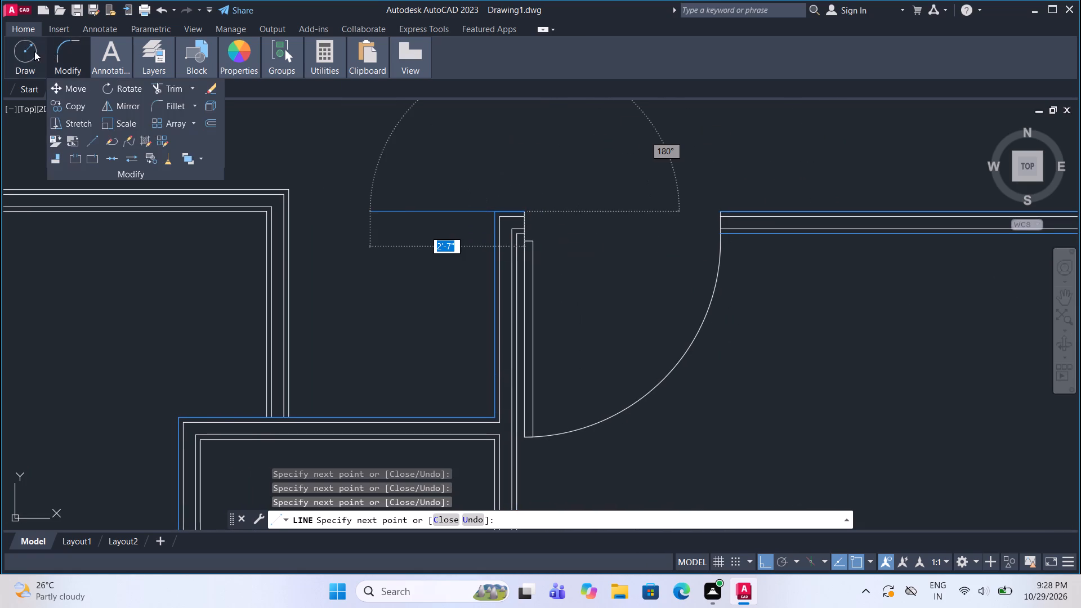
Trace the jamb's lower 2" return and the wall's east face down to the small room's door opening.
click(34, 51)
click(20, 90)
scroll(537, 229, up, 3)
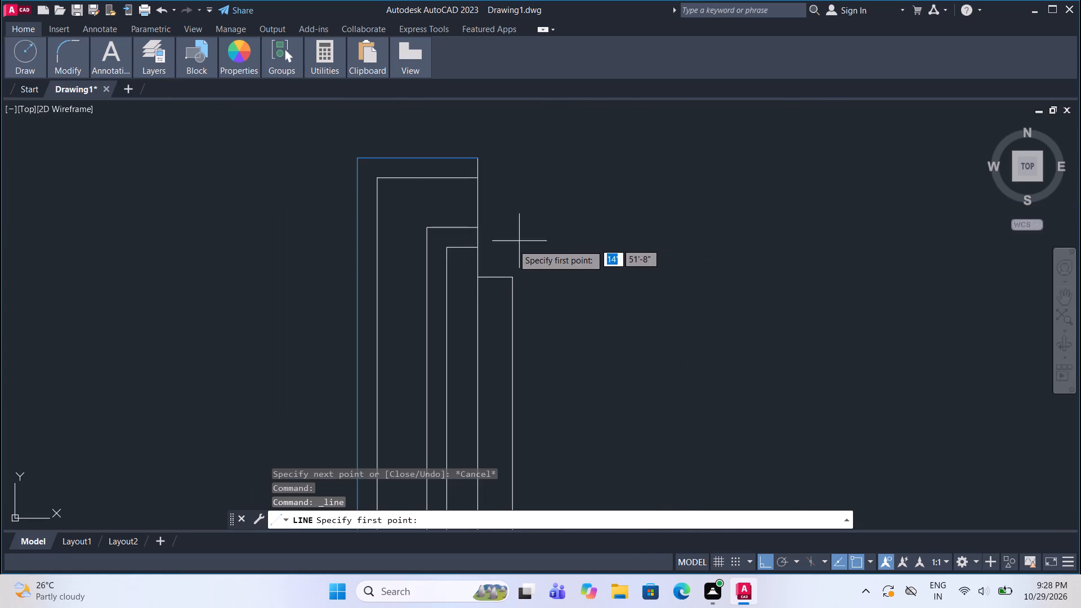
click(479, 247)
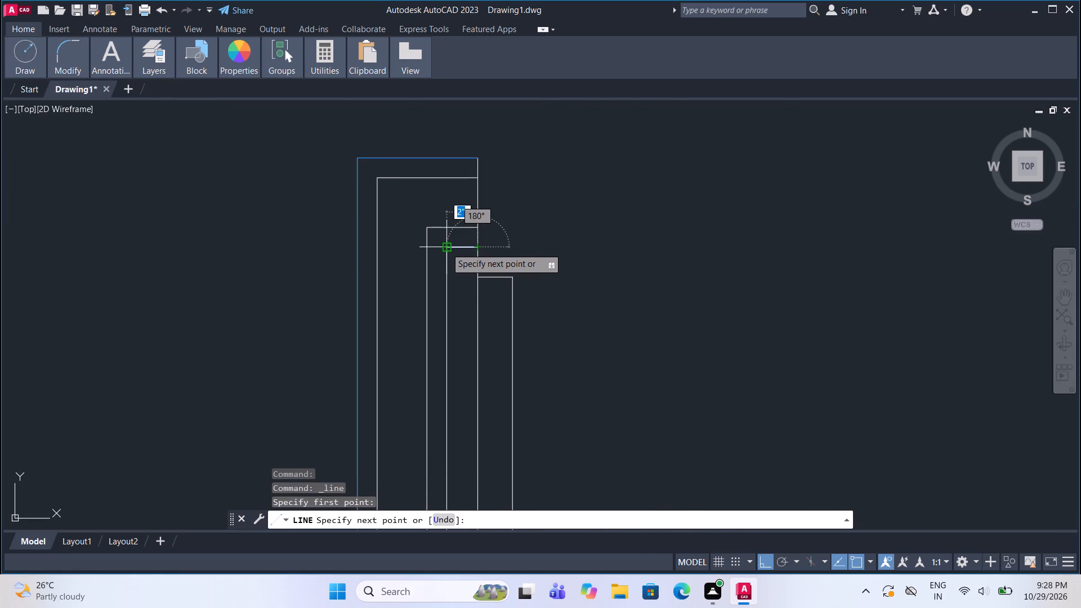
click(446, 248)
scroll(444, 247, down, 4)
scroll(449, 470, up, 4)
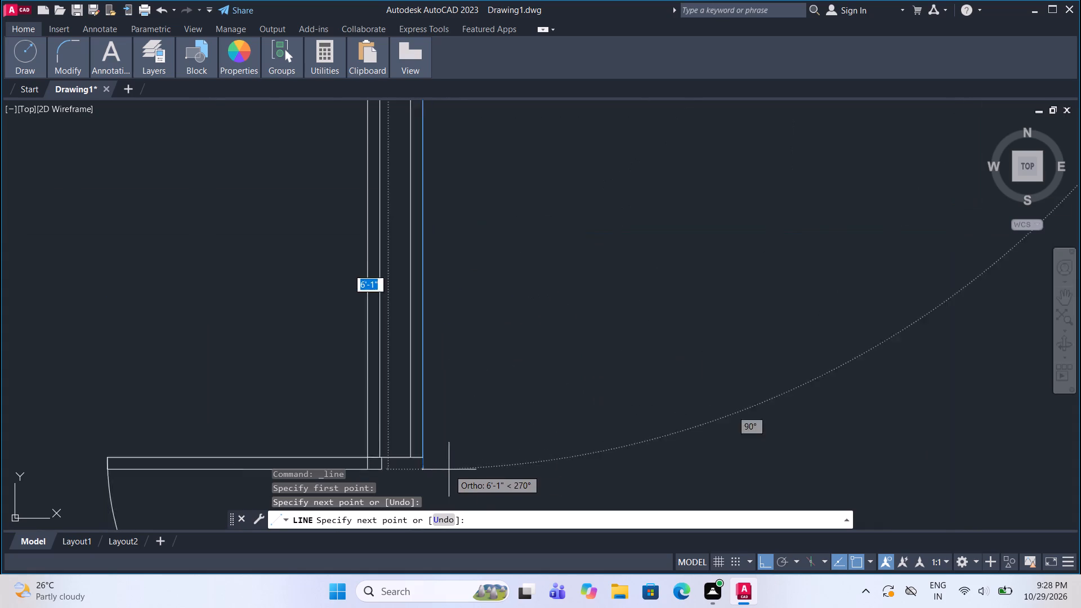
scroll(449, 470, up, 1)
click(380, 443)
scroll(568, 311, down, 4)
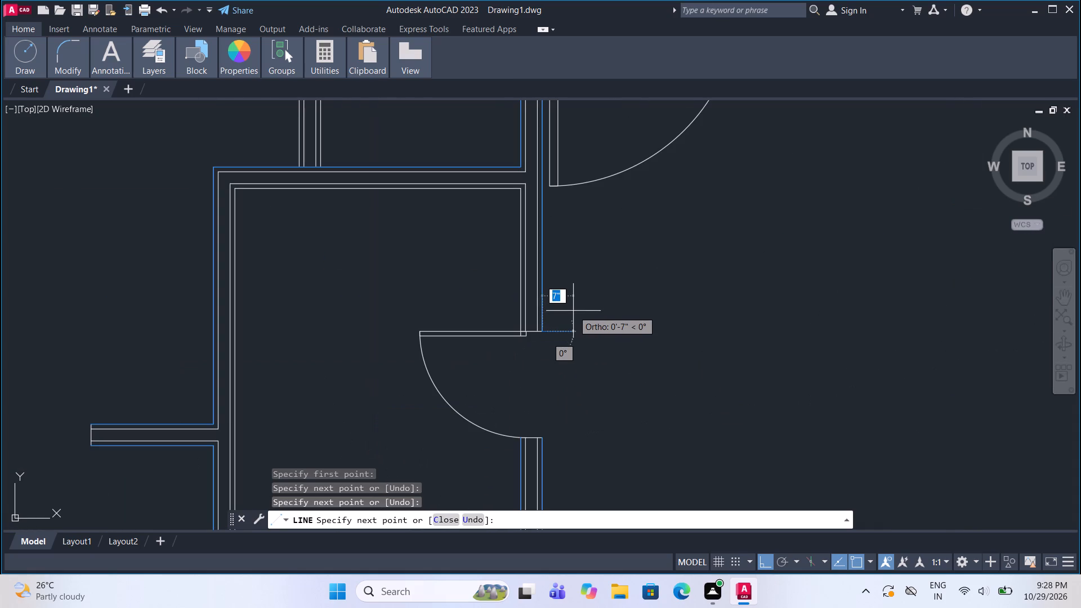
key(Escape)
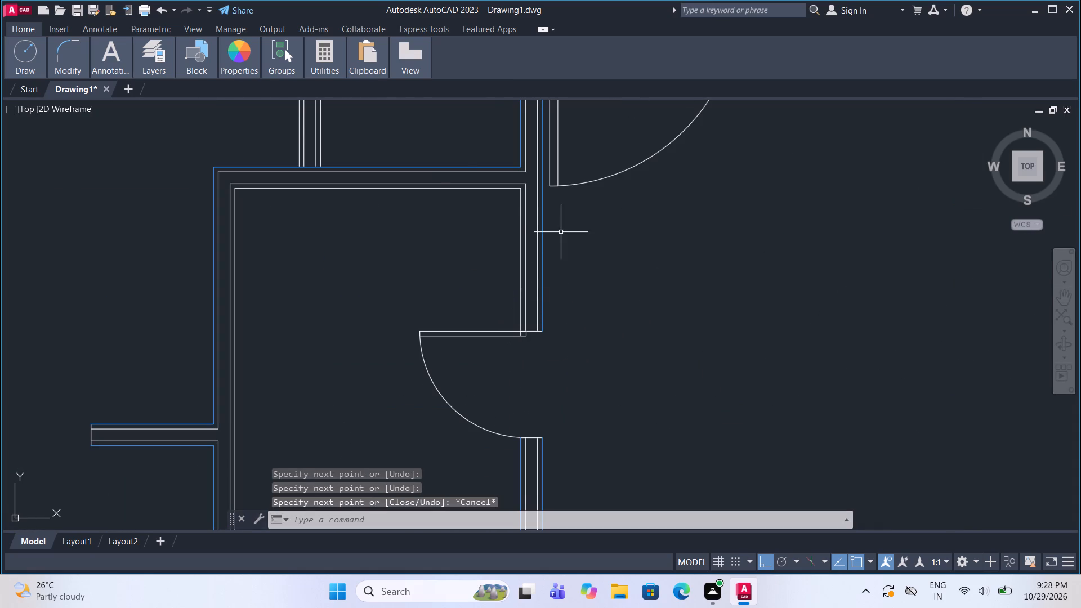
Trace the small room's inner edge from the door opening up to the upper corner and west to the opposite corner.
click(21, 58)
click(19, 97)
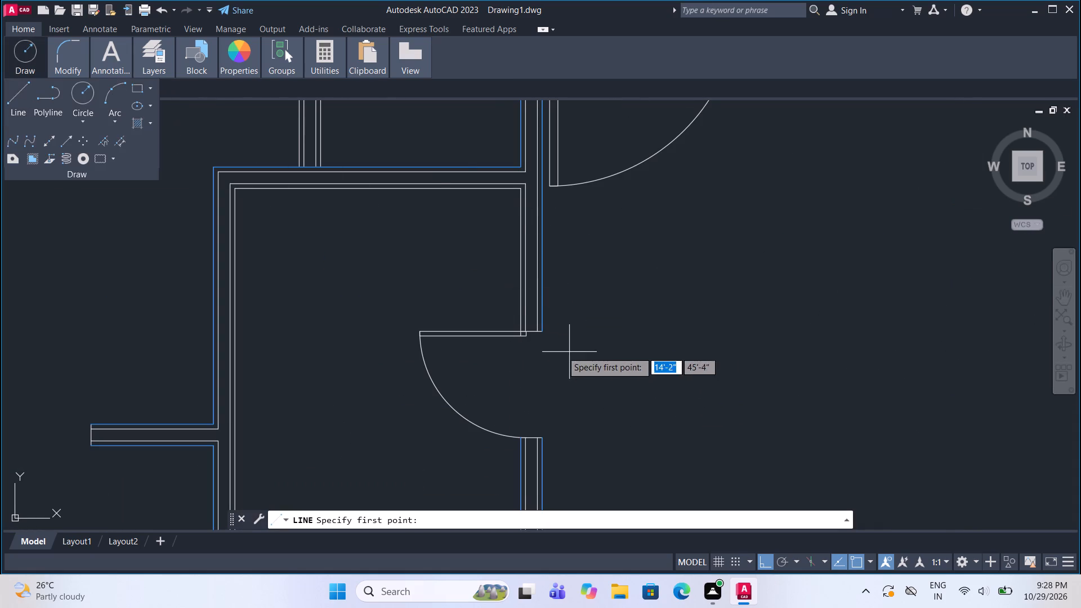
scroll(521, 336, up, 1)
click(516, 329)
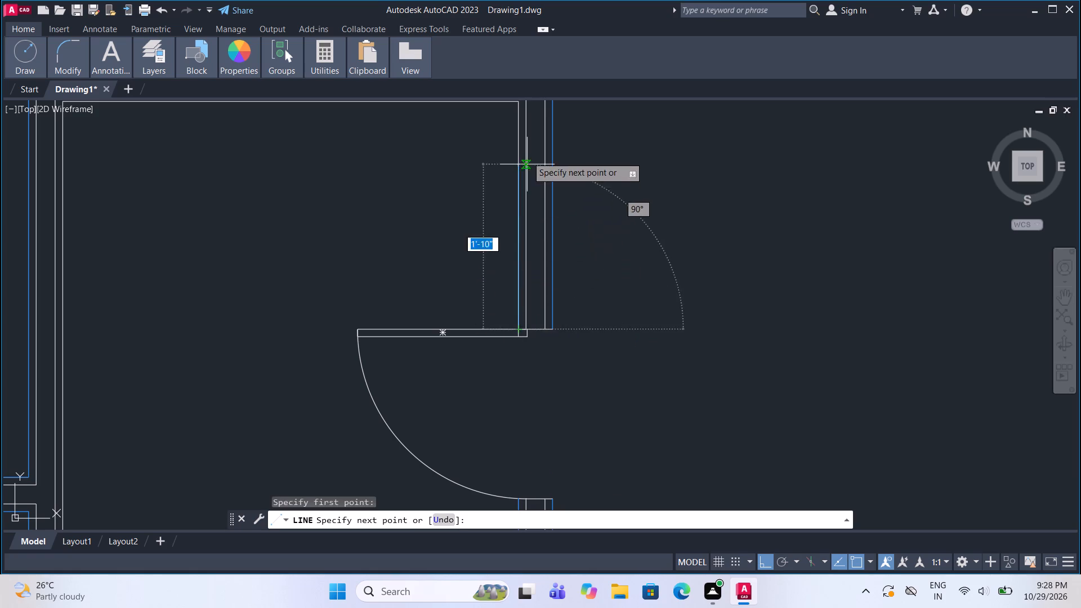
middle_drag(527, 147, 538, 261)
scroll(538, 261, up, 1)
click(526, 191)
scroll(526, 191, down, 2)
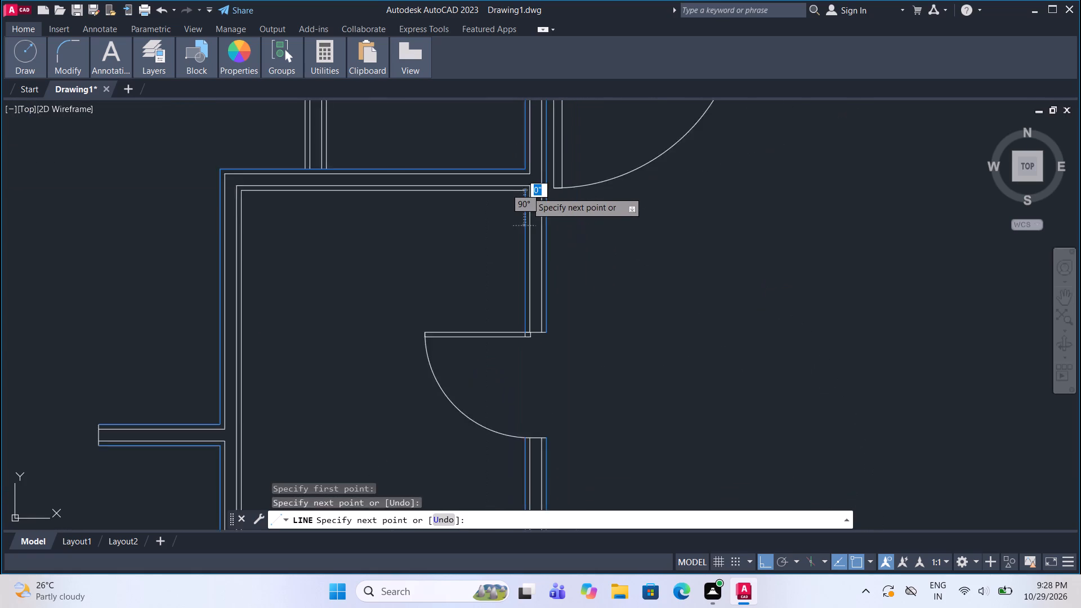
scroll(526, 191, down, 1)
scroll(331, 190, up, 3)
click(395, 195)
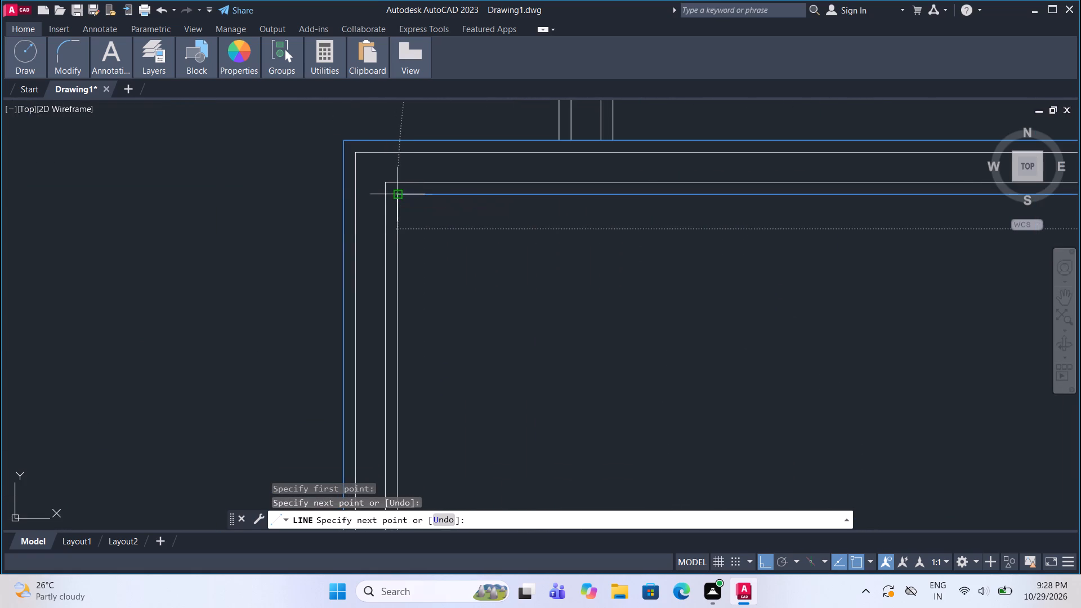
Trace the small room's inner west edge about 8'-6" down to the small window.
scroll(395, 195, down, 4)
scroll(400, 386, up, 4)
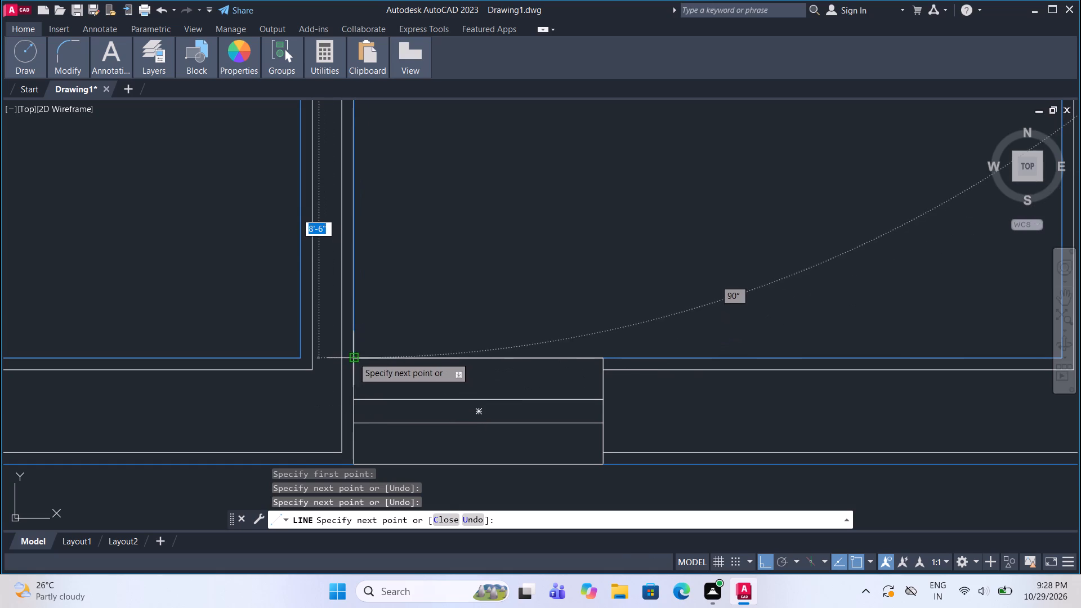
click(352, 357)
scroll(511, 257, down, 3)
key(Escape)
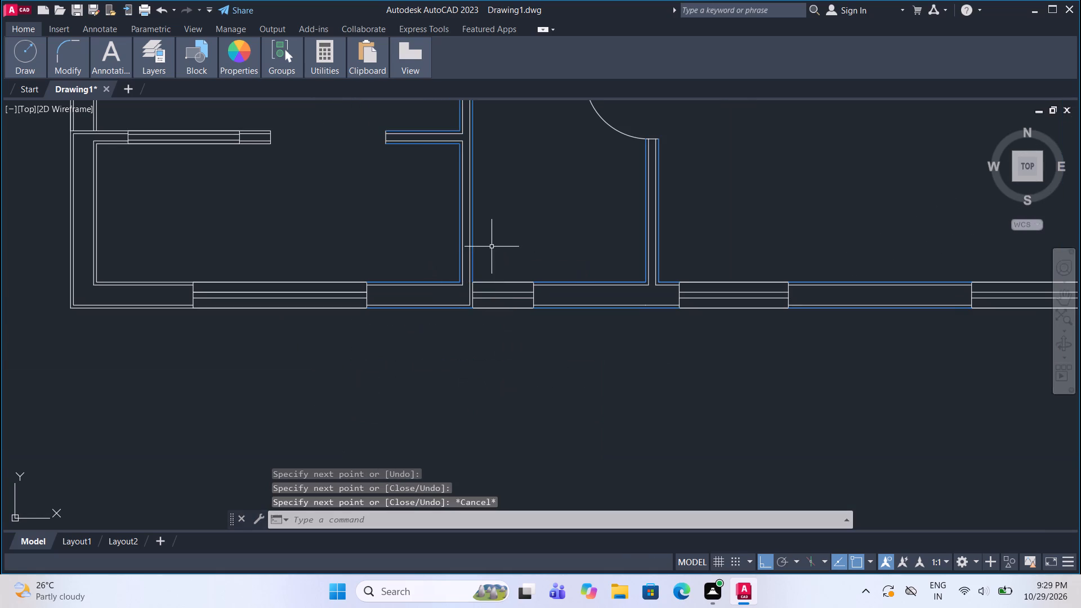
Trace the outer edge of the bottom wall from the wide window west to the building's southwest corner.
scroll(414, 260, down, 1)
middle_drag(358, 270, 396, 320)
middle_drag(396, 320, 462, 332)
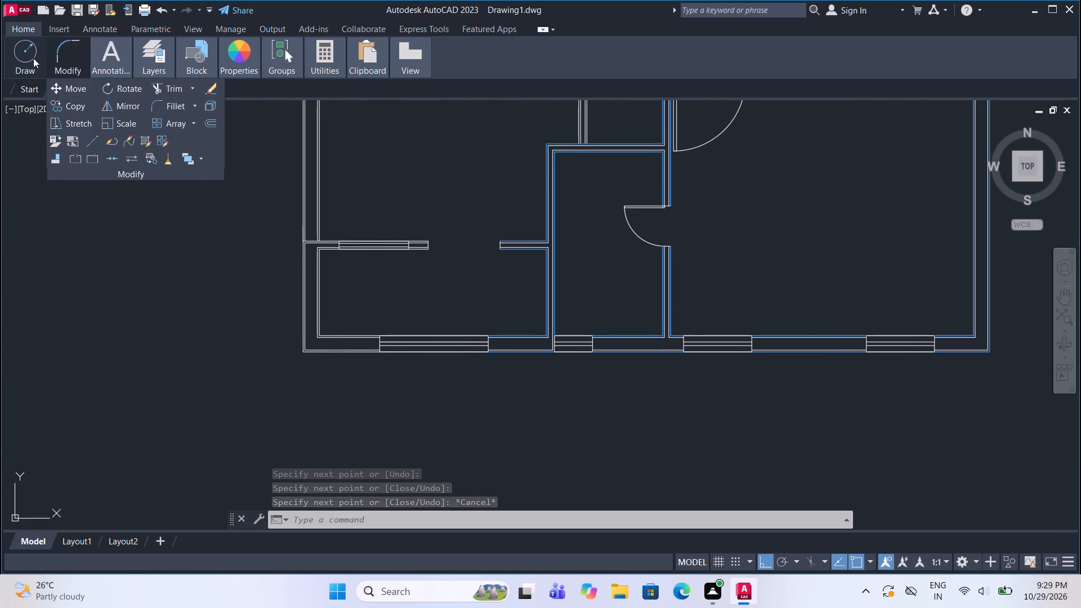
click(19, 60)
click(19, 87)
scroll(373, 365, up, 3)
click(394, 315)
middle_drag(283, 318, 356, 325)
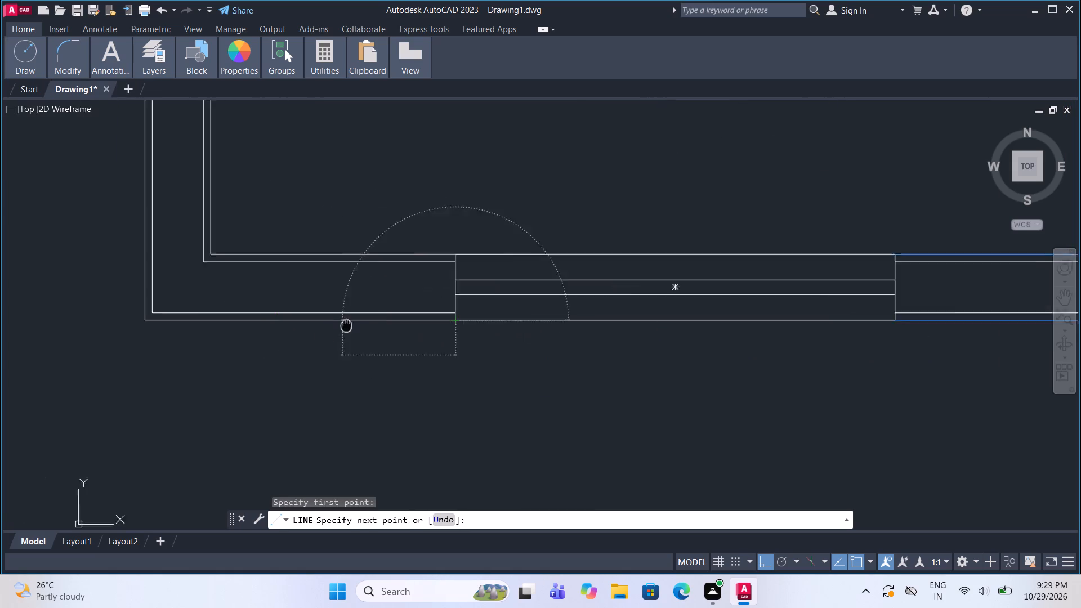
middle_drag(356, 325, 463, 342)
click(260, 338)
scroll(260, 341, down, 3)
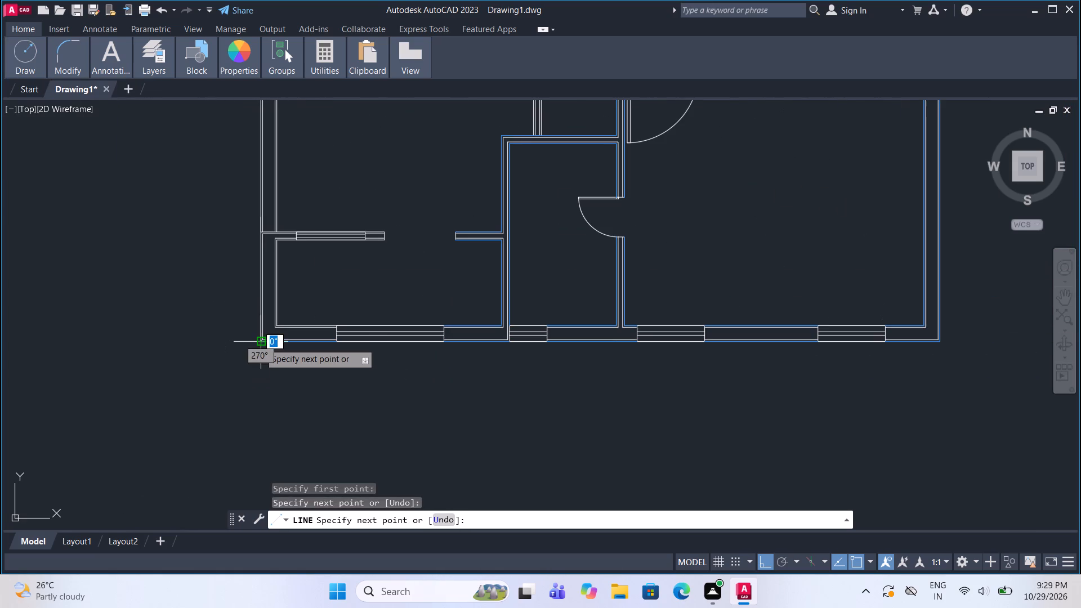
Trace the outer edge of the west wall about 13'-6" up from the southwest corner to the upper corner.
scroll(260, 219, up, 3)
scroll(254, 272, up, 2)
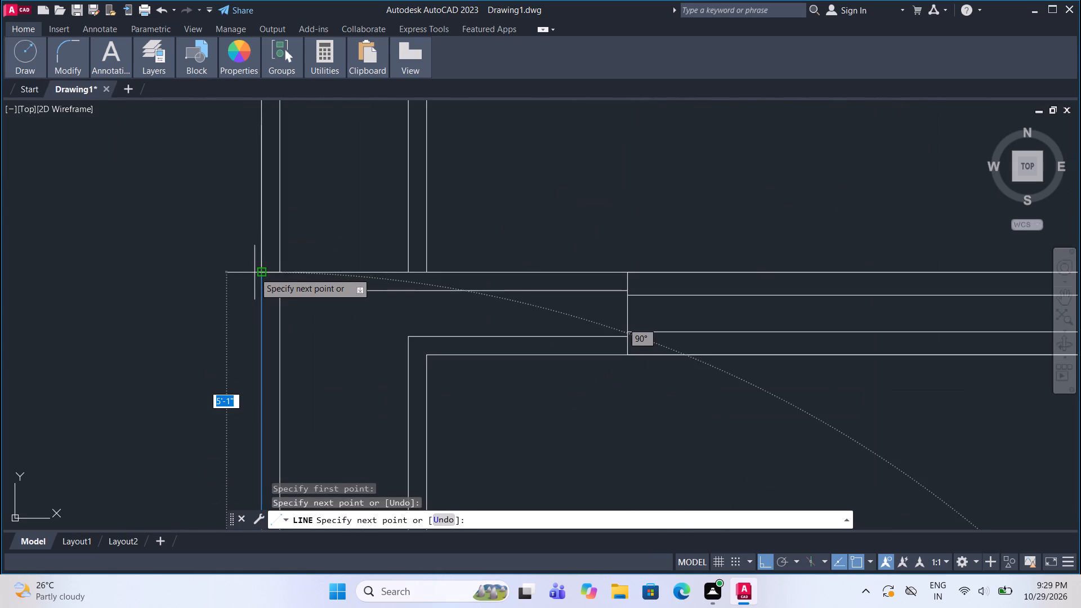
scroll(274, 280, down, 2)
middle_drag(264, 194, 291, 356)
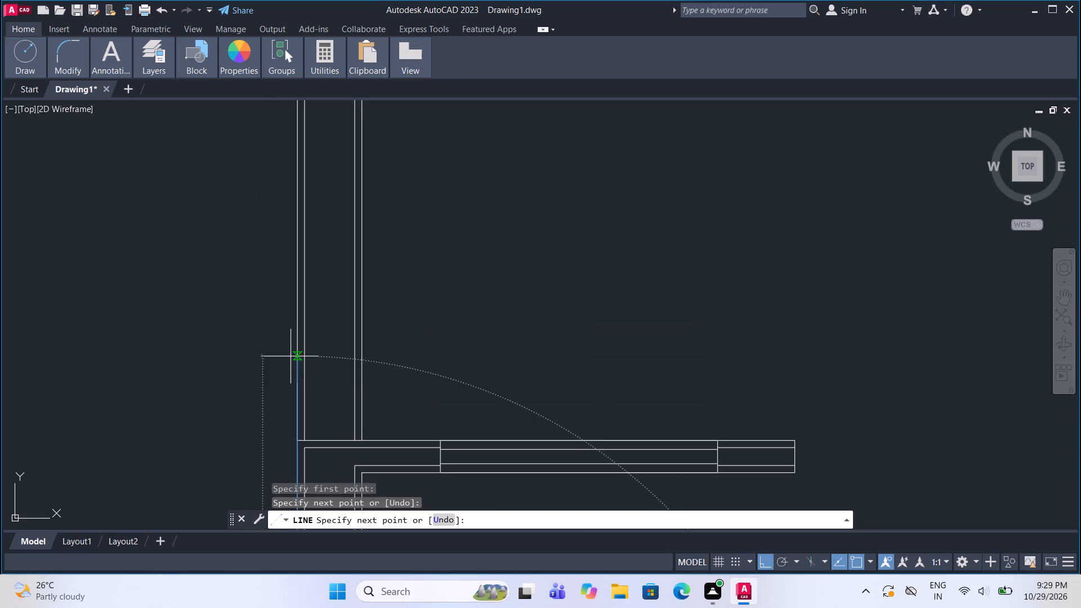
scroll(291, 356, down, 4)
scroll(288, 260, up, 4)
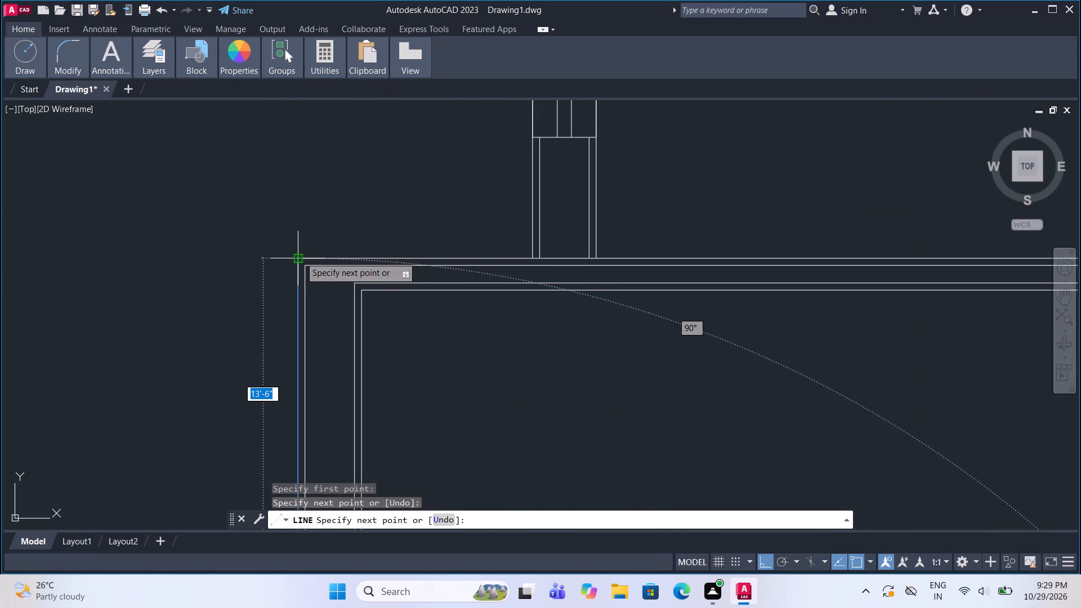
click(300, 257)
Trace the outer edge east from the upper corner to the window wall, and up its west face to the tall window.
scroll(307, 258, down, 2)
scroll(408, 260, up, 1)
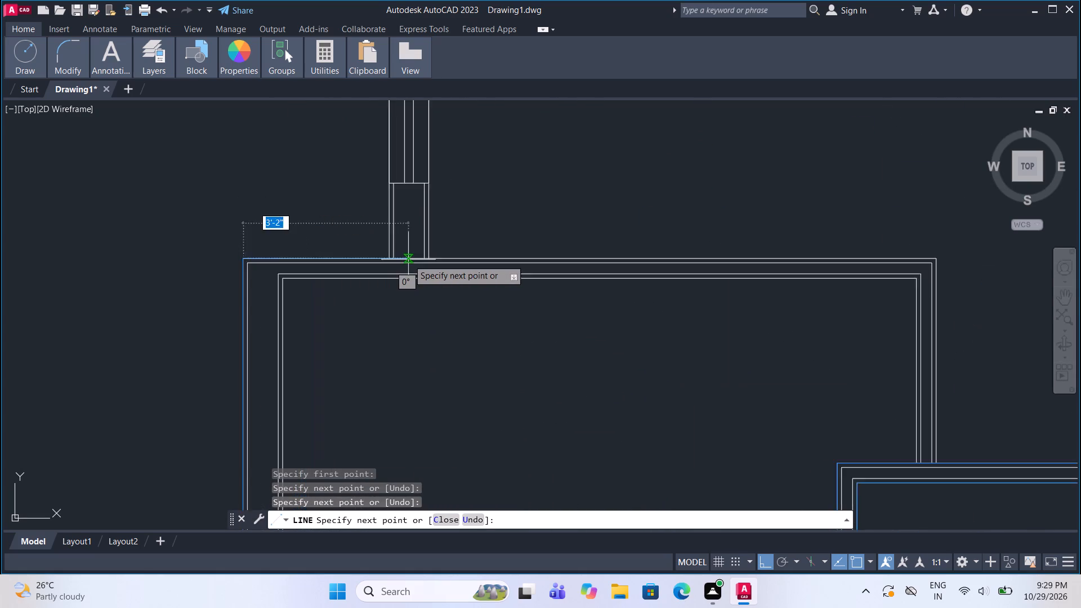
scroll(408, 260, up, 2)
click(356, 256)
scroll(356, 256, down, 2)
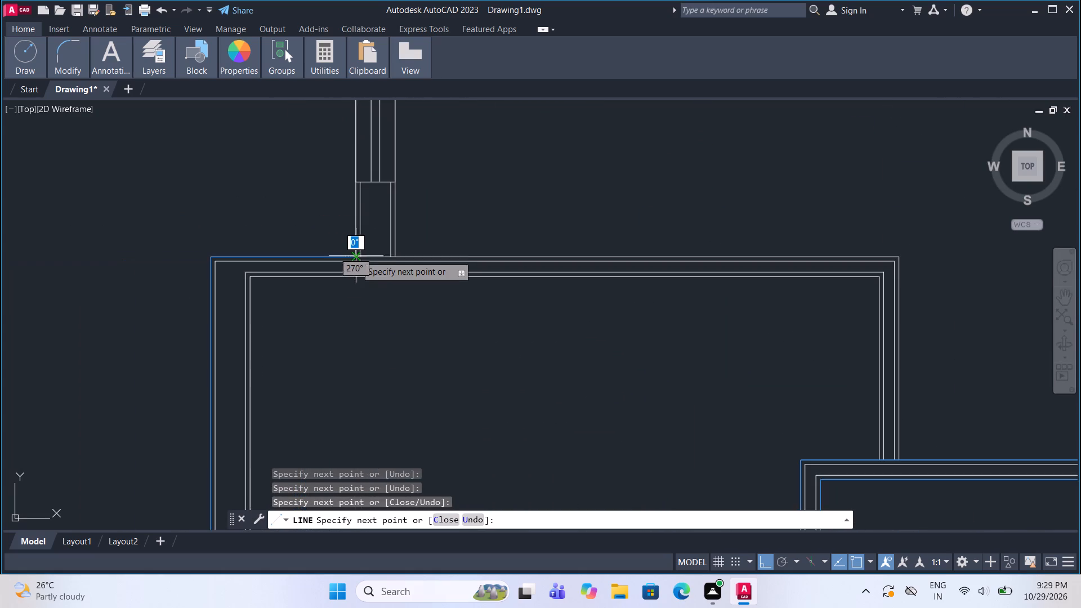
scroll(364, 203, up, 2)
click(337, 147)
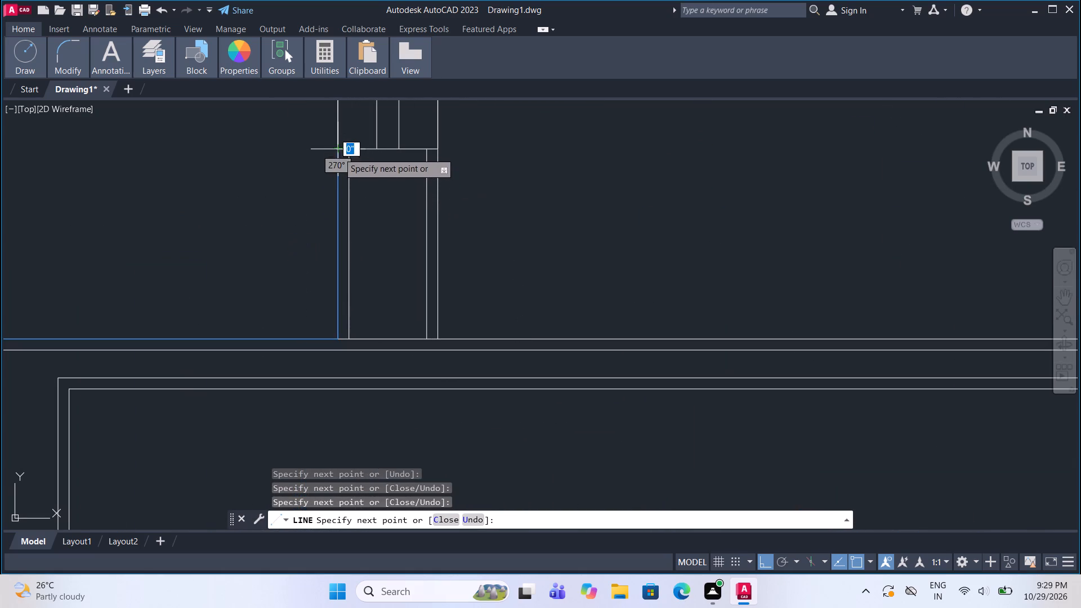
Trace the window wall's east face down from the tall window, about 9'-8" east to the corner, and down to the small room's wall.
click(35, 51)
click(20, 87)
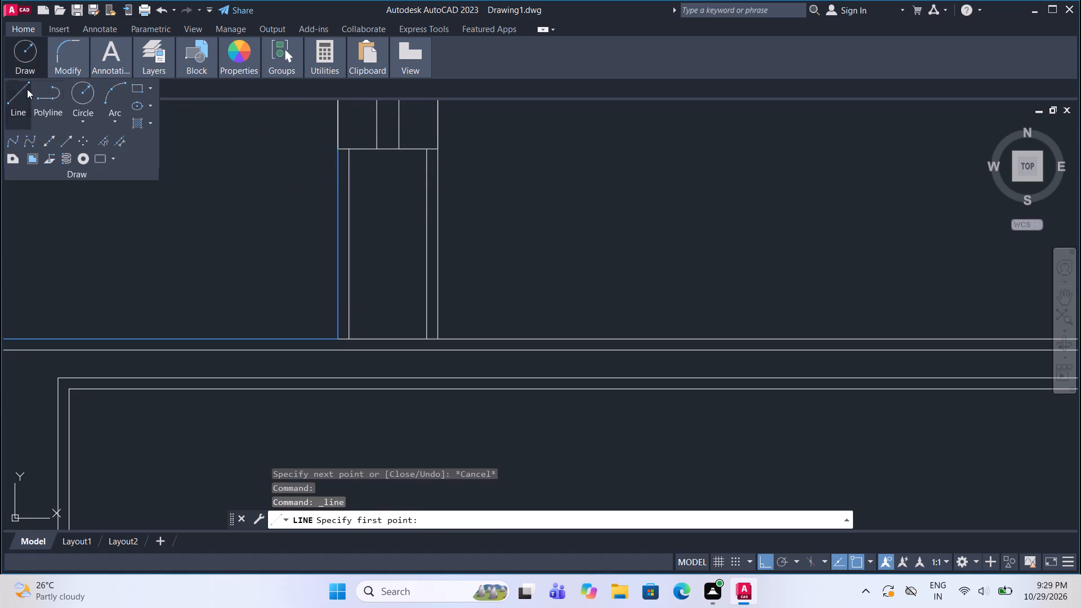
click(440, 149)
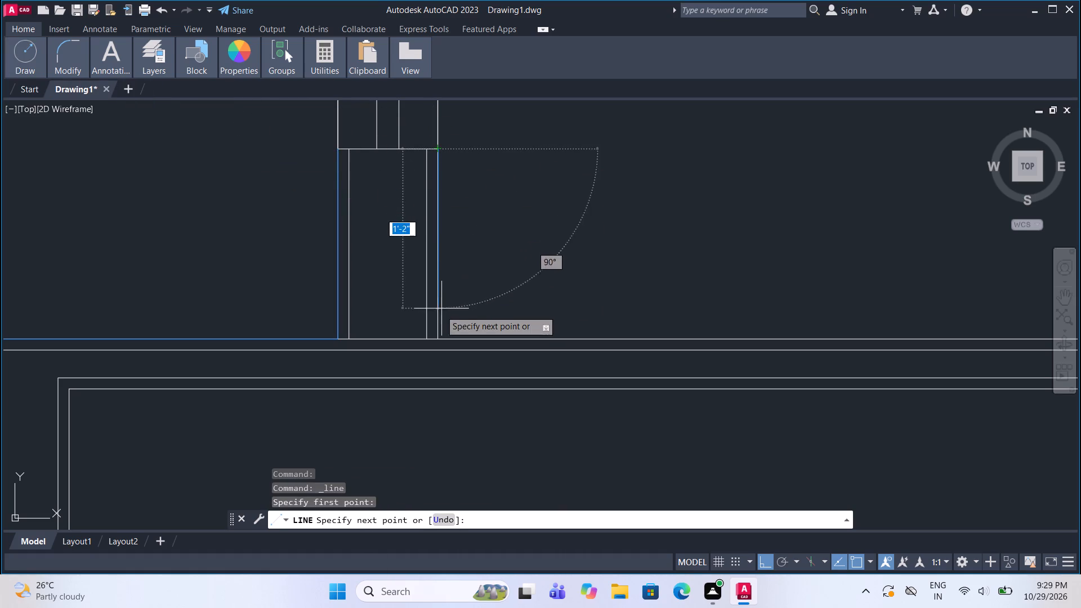
click(436, 338)
scroll(425, 330, down, 3)
scroll(743, 343, up, 2)
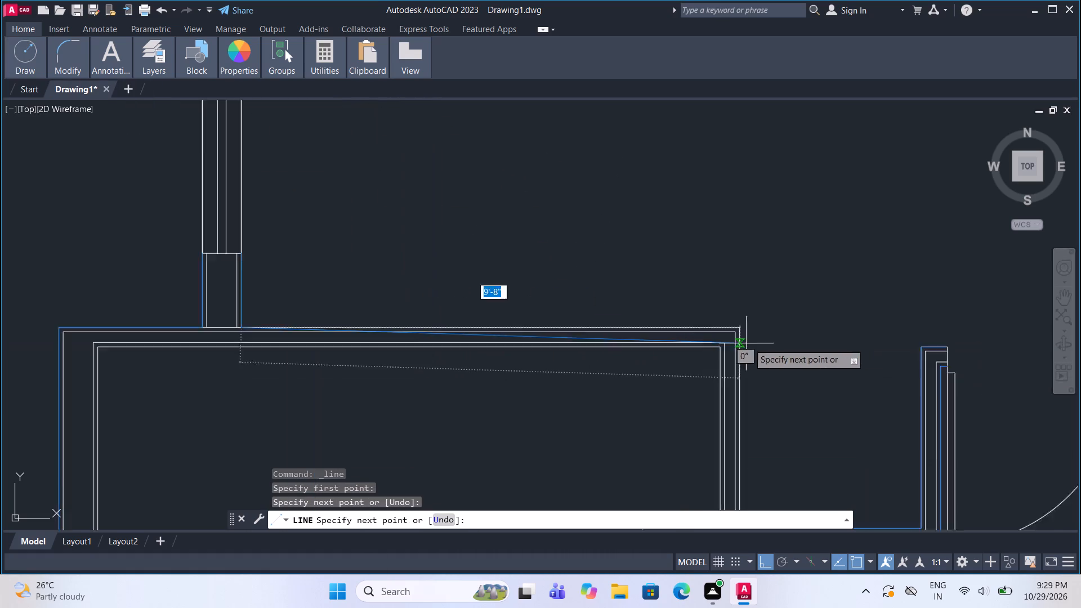
click(736, 322)
scroll(730, 318, down, 3)
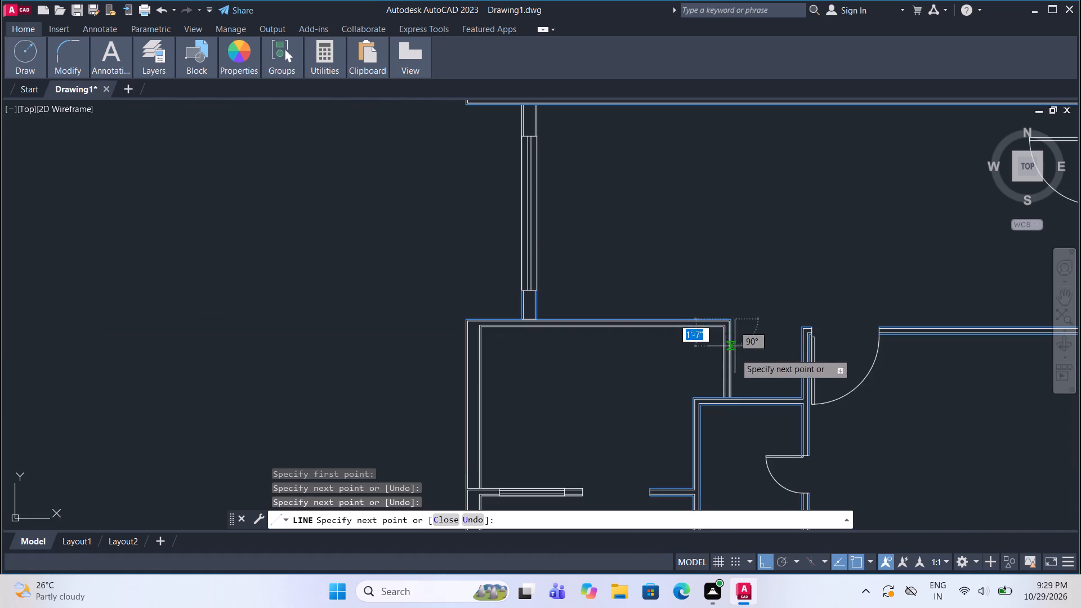
scroll(732, 395, up, 3)
double_click(714, 412)
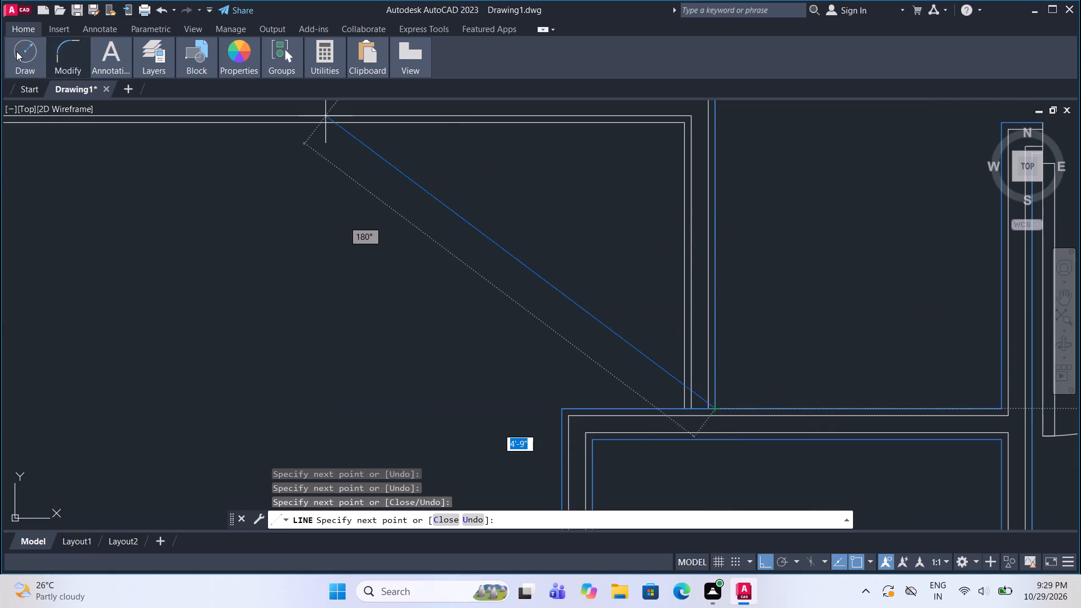
Trace the northwest room's inner outline from the small room's wall up its east side and west along its top to the corner.
click(15, 100)
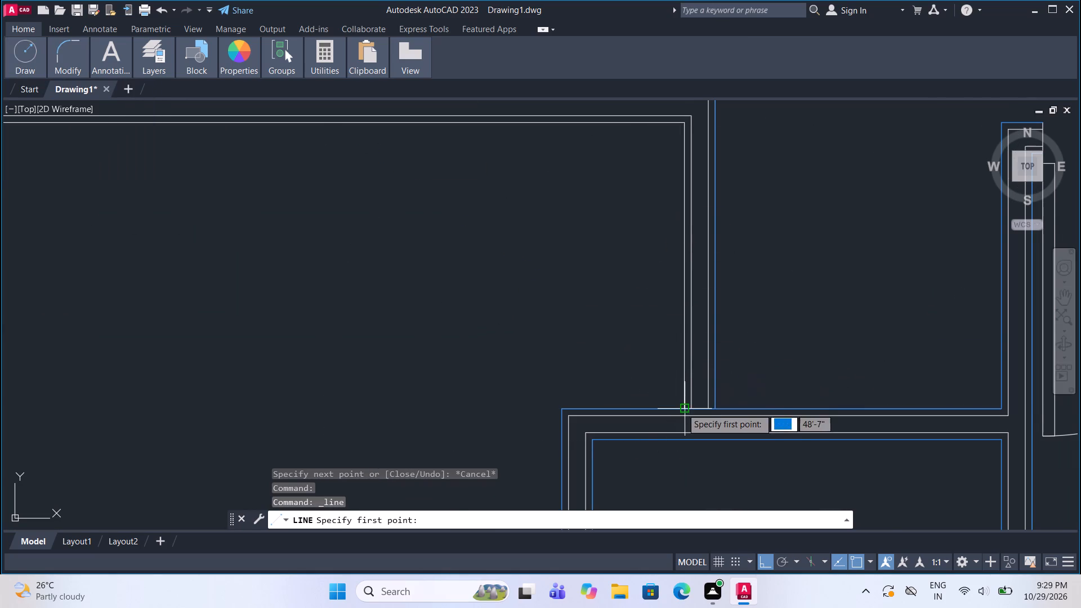
click(685, 410)
click(684, 126)
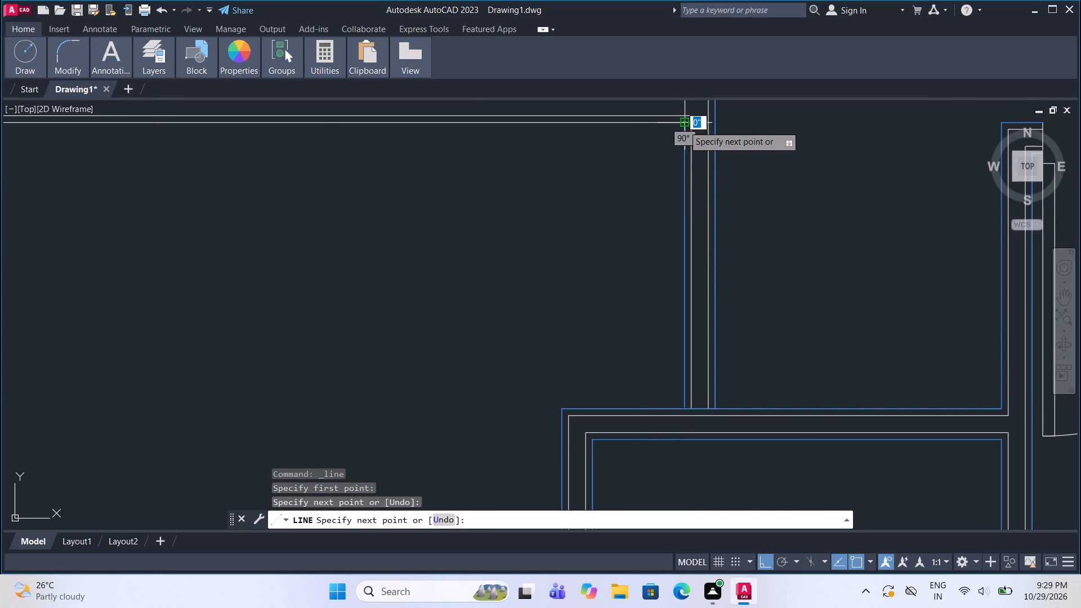
scroll(633, 185, down, 2)
middle_drag(463, 194, 578, 208)
scroll(403, 167, up, 3)
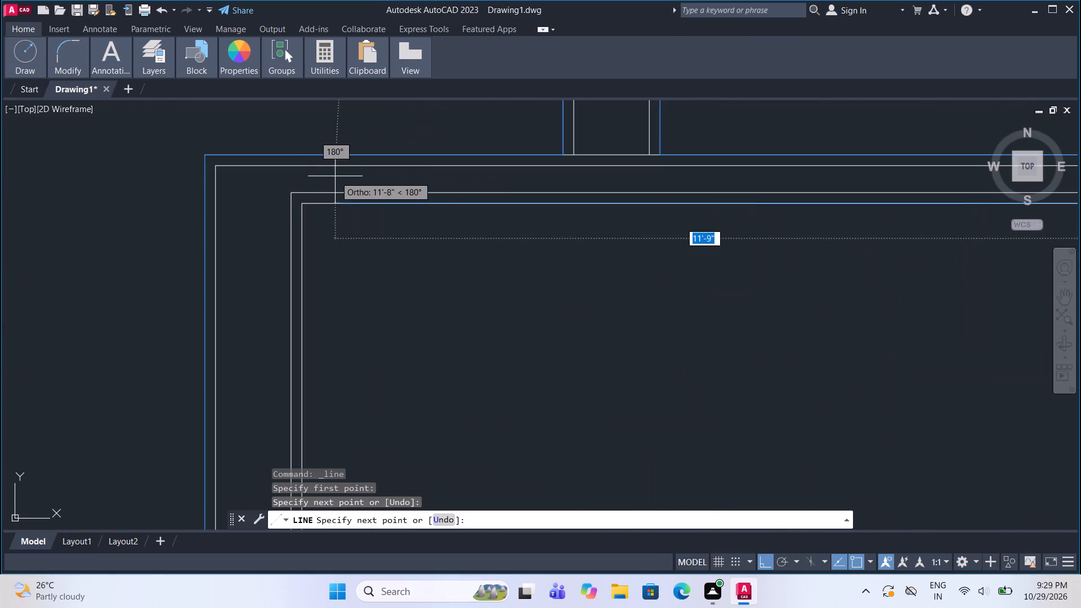
click(298, 207)
Trace the northwest room's west inner edge down to the partition, and about 11" east along the partition to its window.
scroll(298, 207, down, 4)
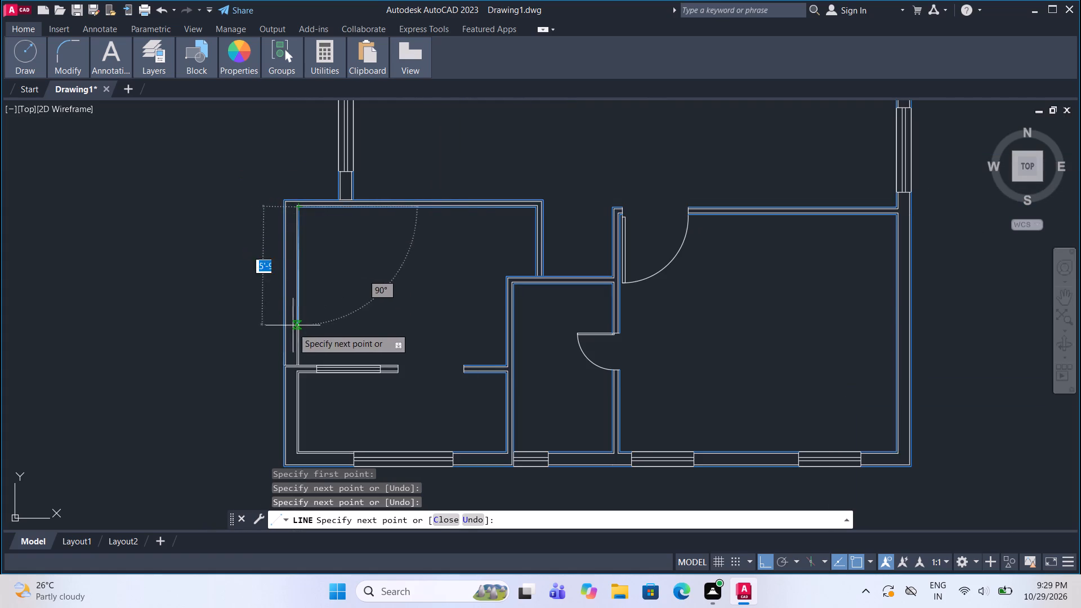
scroll(293, 360, up, 4)
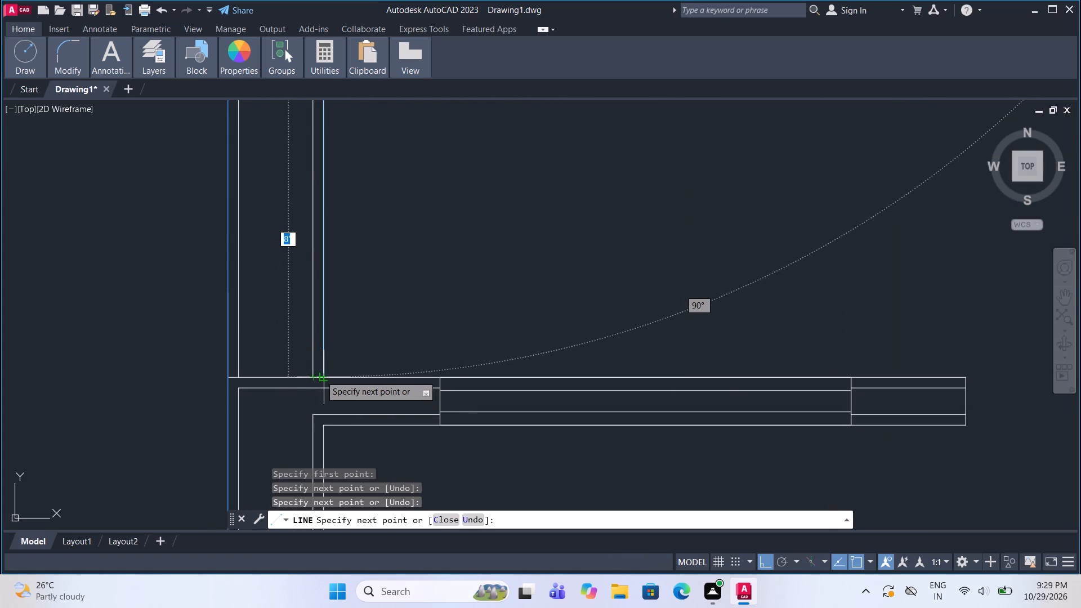
double_click(320, 375)
scroll(332, 364, down, 2)
scroll(381, 373, up, 2)
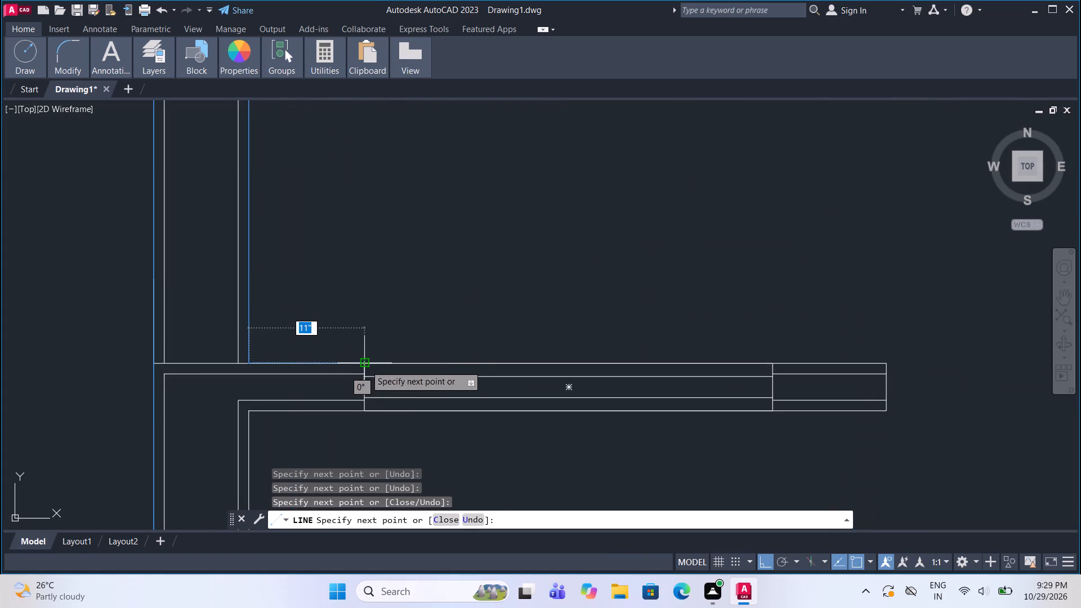
click(365, 365)
scroll(332, 290, down, 1)
key(Escape)
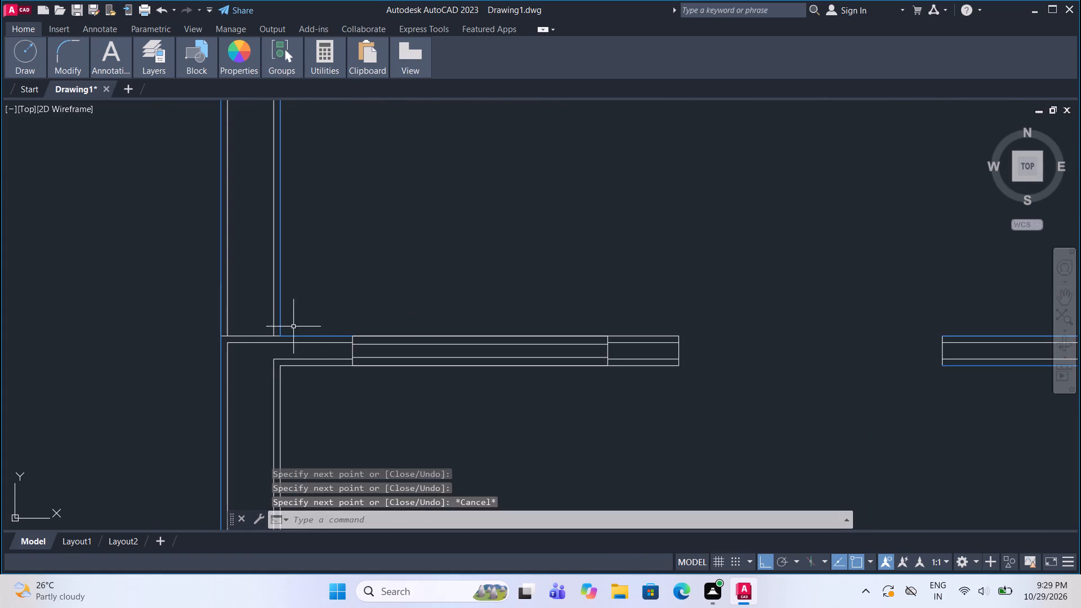
Trim the partition's upper two lines inside the west wall, clearing the inner one as far as the partition window.
scroll(260, 339, up, 1)
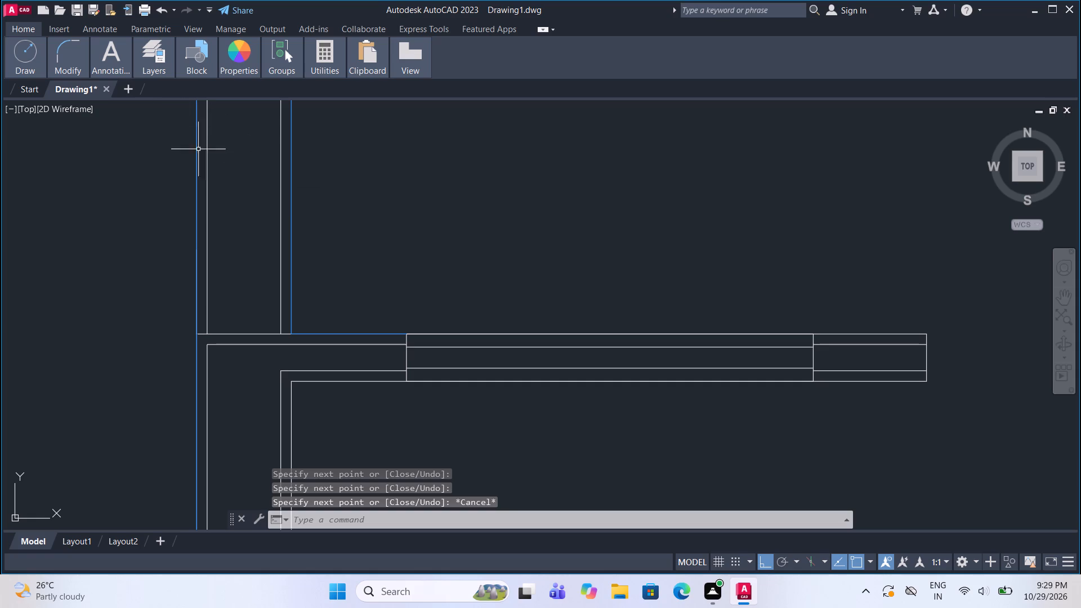
scroll(318, 293, down, 2)
scroll(297, 321, up, 2)
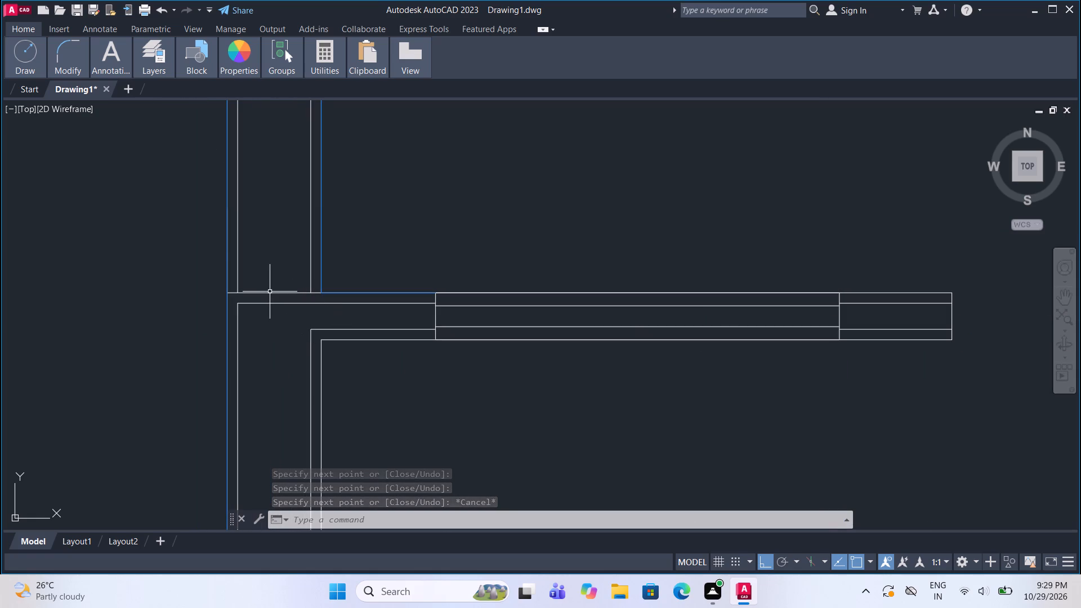
click(68, 53)
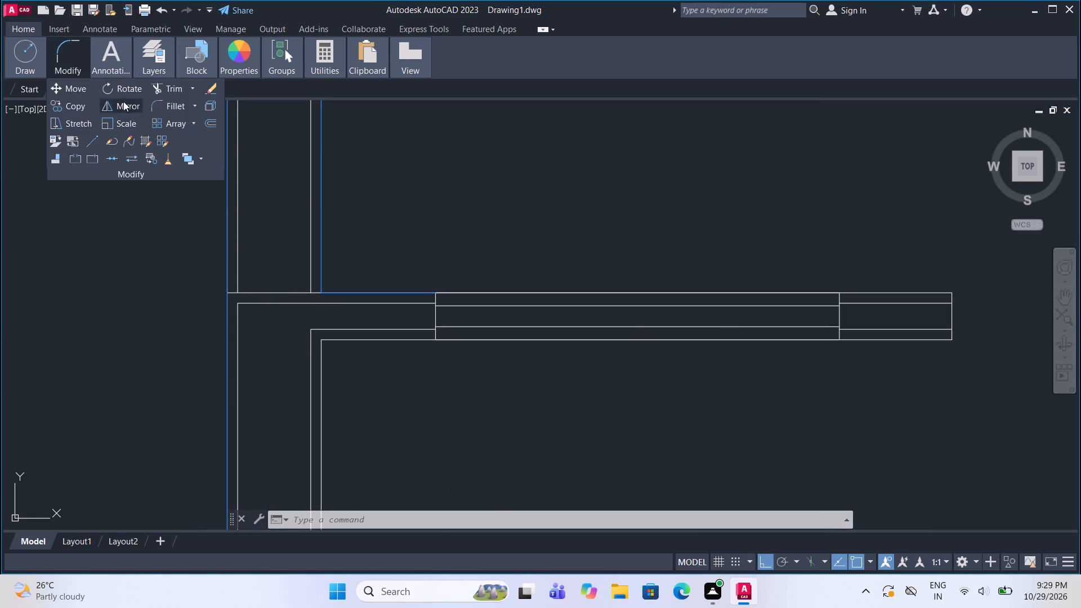
click(168, 92)
click(283, 292)
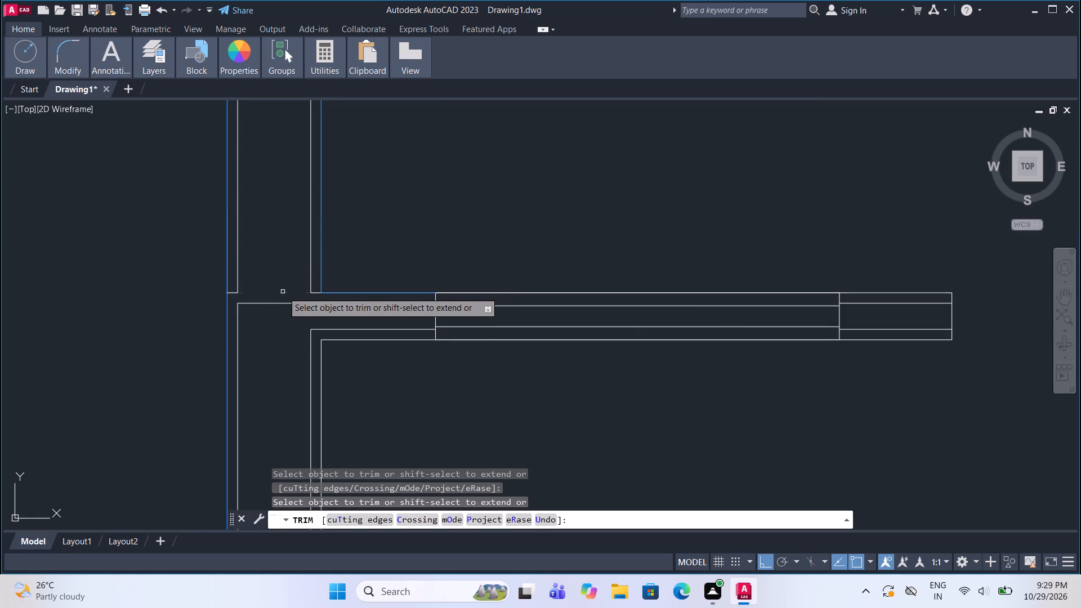
click(280, 303)
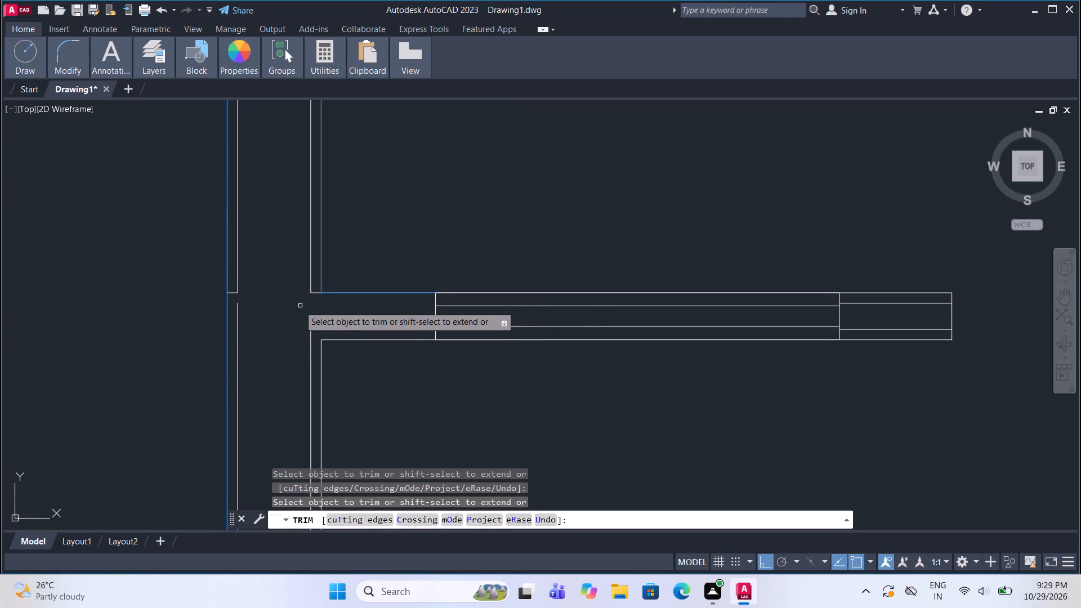
key(Escape)
Offset the short traced line on the partition's north edge 1" down into the wall.
click(343, 293)
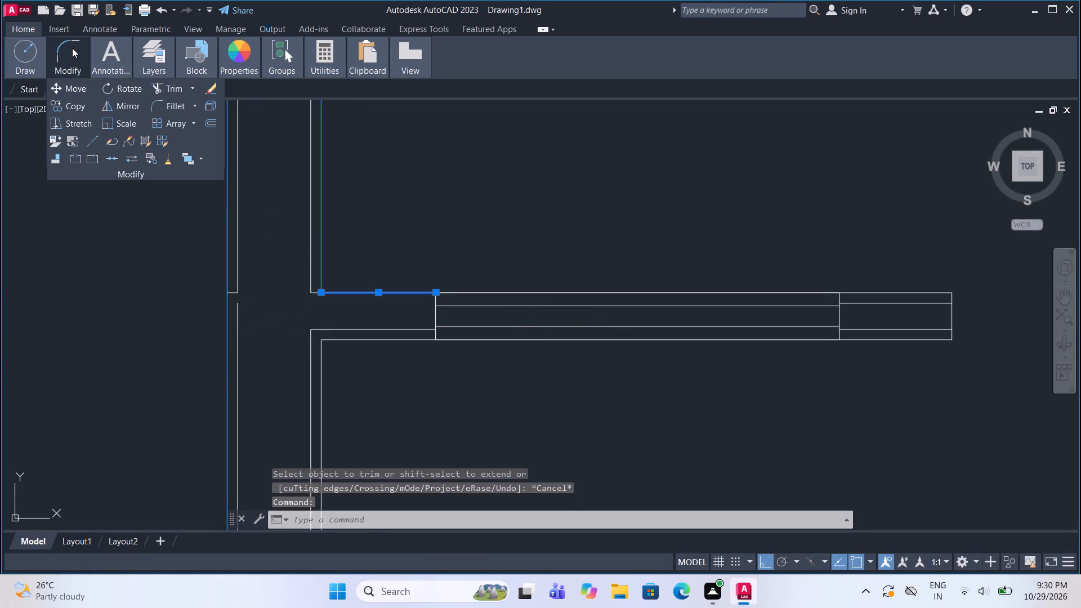
click(72, 48)
click(62, 54)
click(204, 122)
click(367, 293)
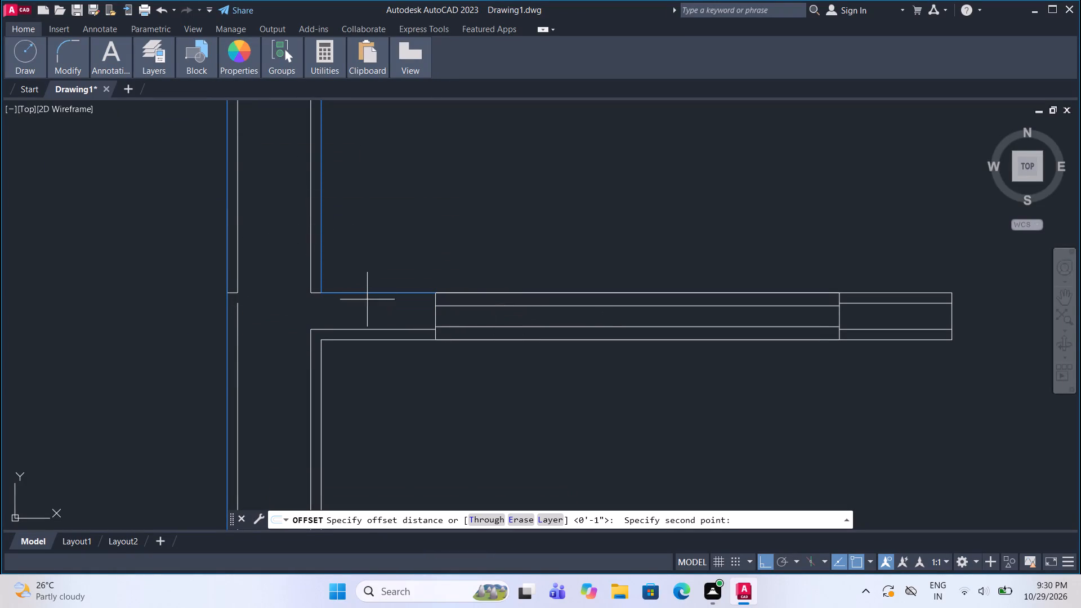
text(1")
key(Return)
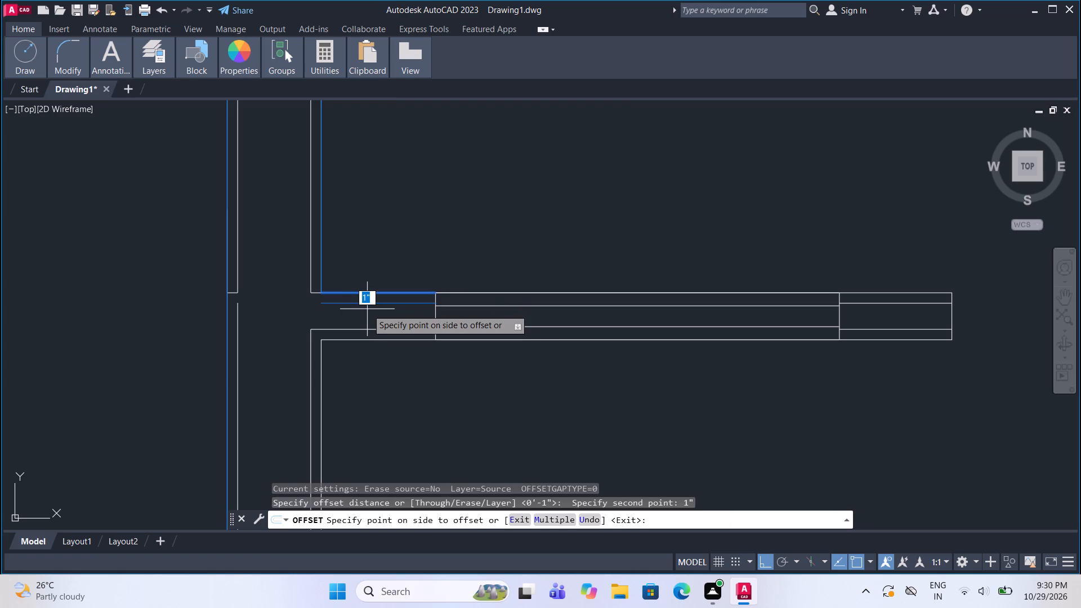
click(310, 317)
key(Escape)
Move the offset partition line from the wall layer to layer 0.
middle_drag(386, 301, 410, 301)
scroll(390, 302, down, 2)
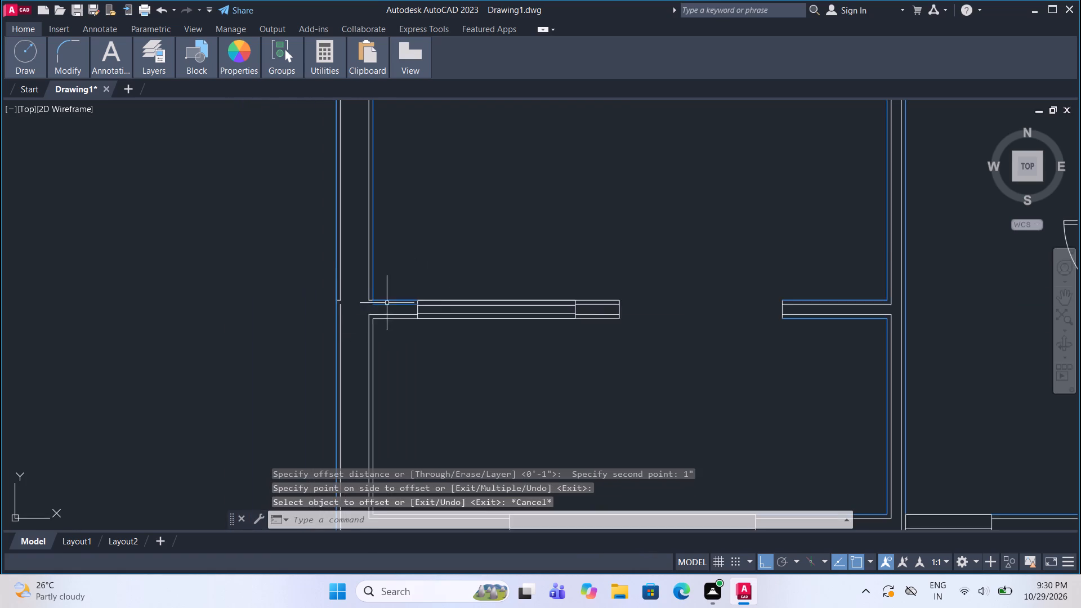
scroll(377, 300, up, 2)
click(423, 306)
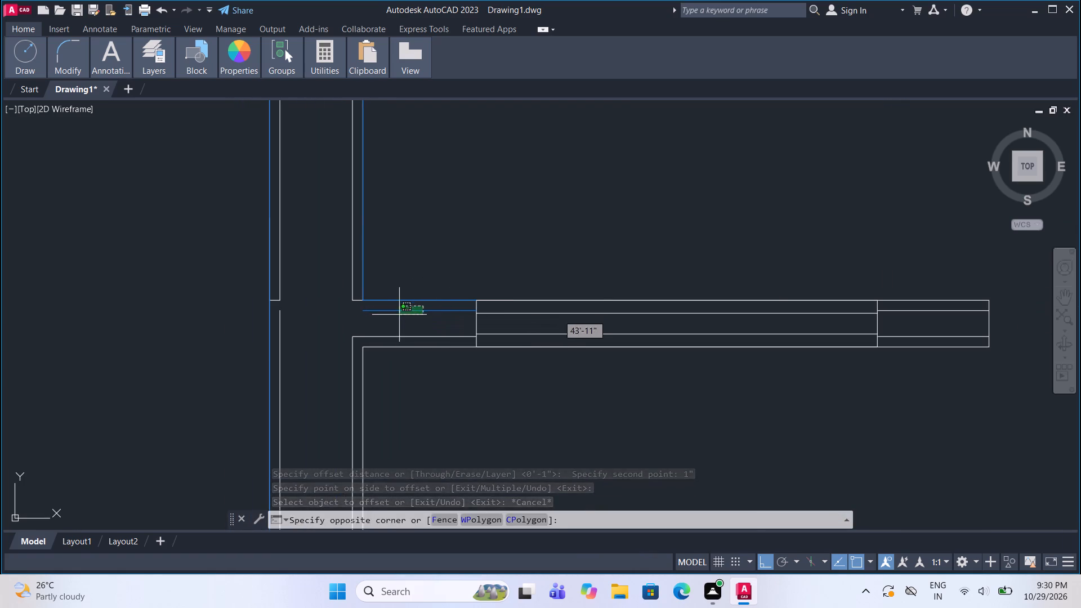
click(399, 315)
click(145, 51)
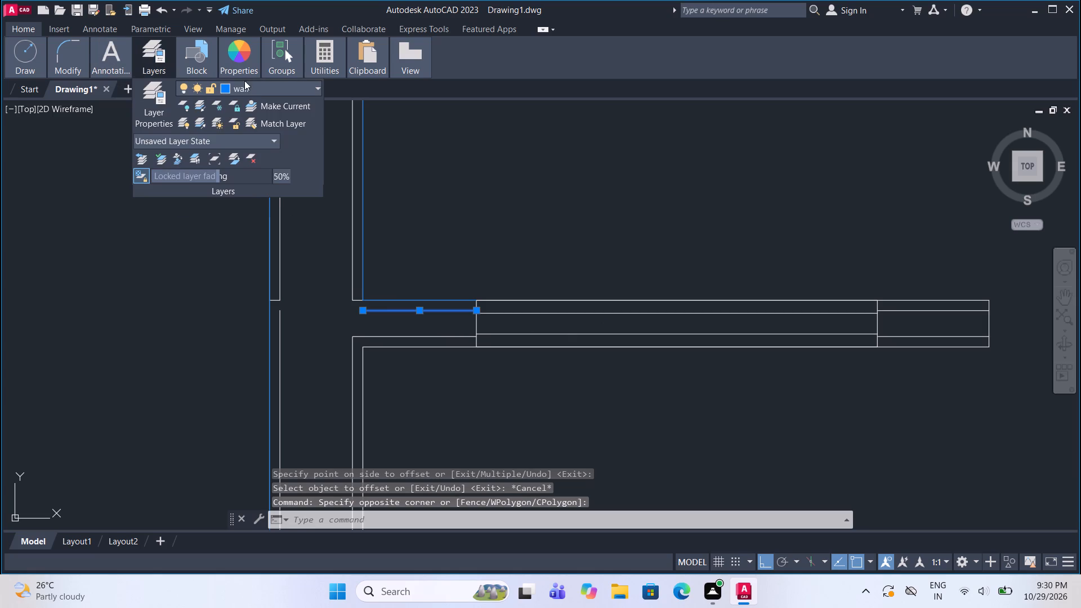
click(260, 86)
click(255, 109)
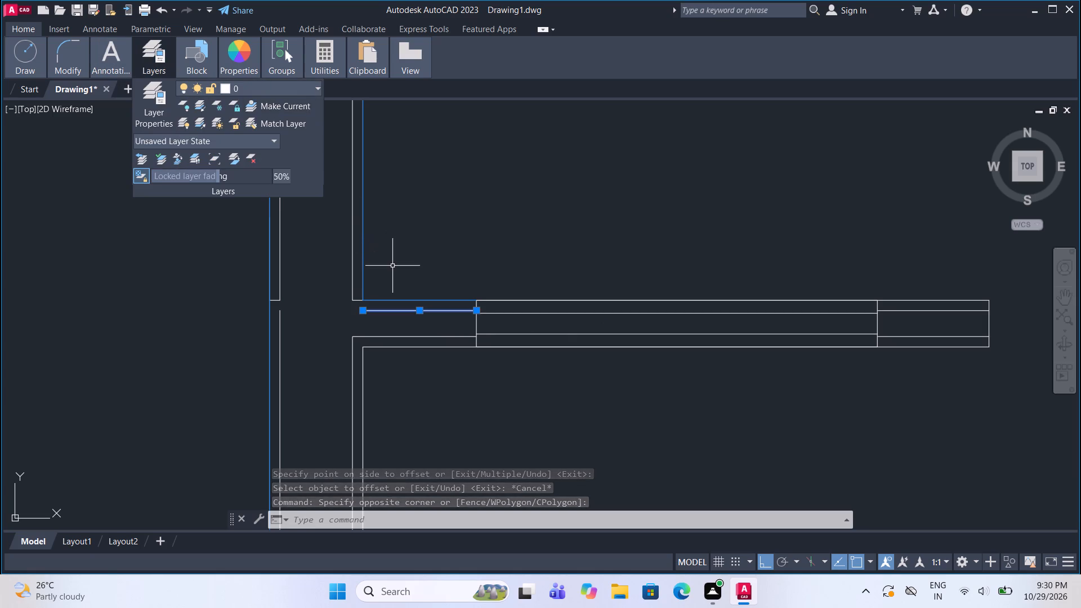
key(Escape)
Fillet the west wall's white east line with the offset partition line to form a corner.
click(66, 53)
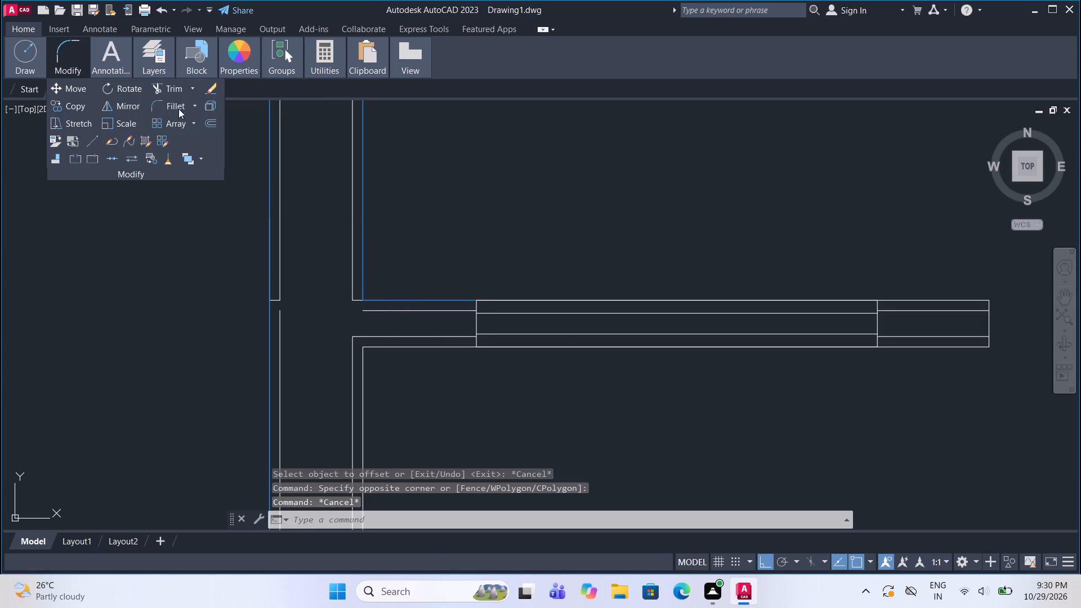
click(180, 103)
click(352, 283)
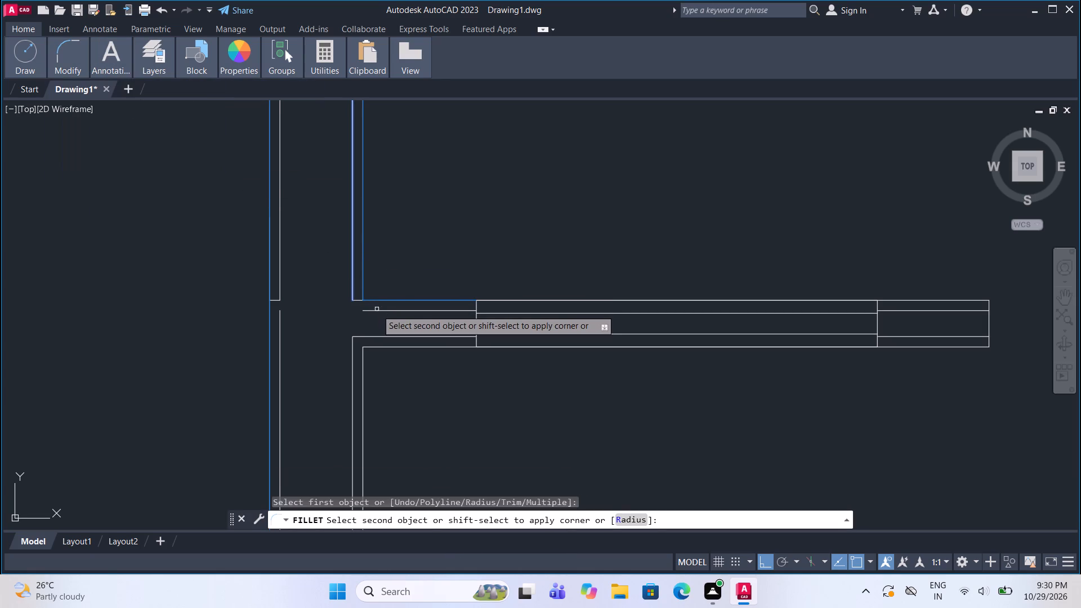
click(377, 311)
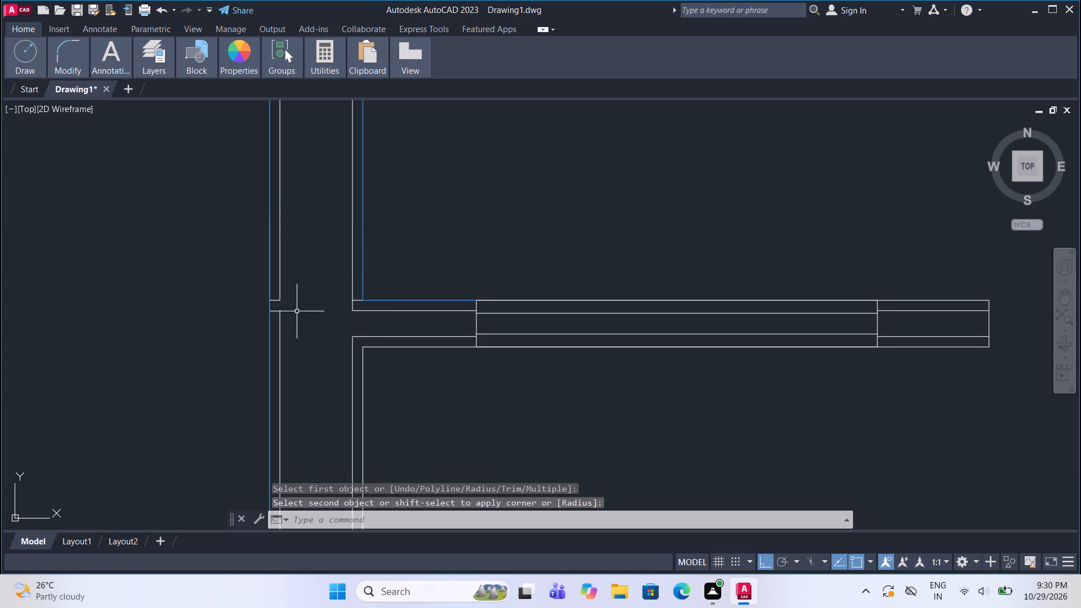
Stretch the lower white line of the west wall up to meet the upper one across the partition junction gap.
click(280, 320)
scroll(278, 308, up, 2)
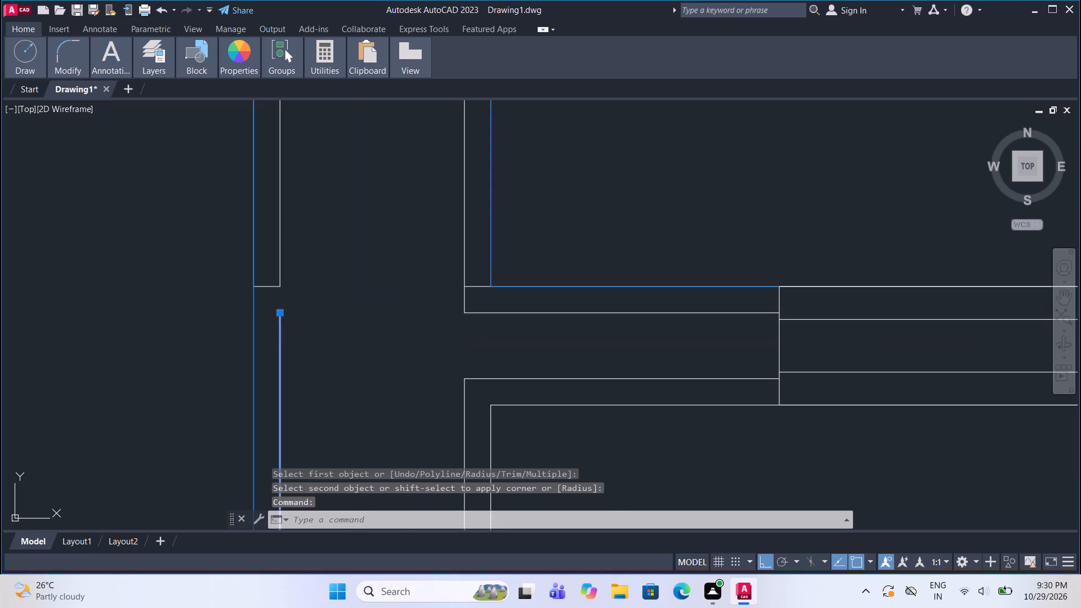
click(279, 312)
click(278, 281)
key(Escape)
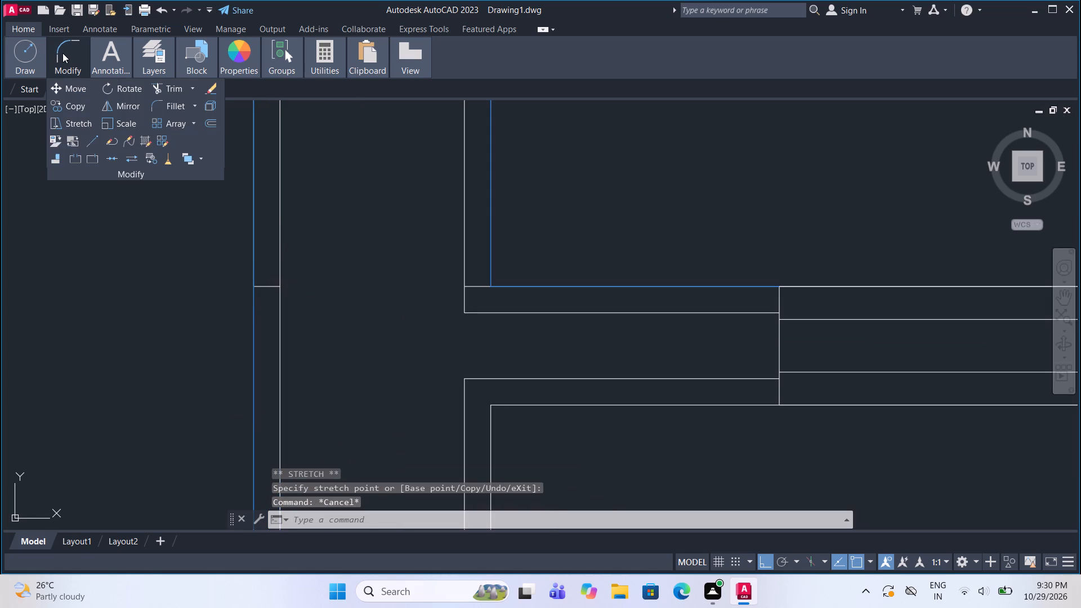
Trim the two leftover horizontal stubs between the west wall's double lines at the partition junction.
click(64, 53)
click(169, 88)
click(263, 287)
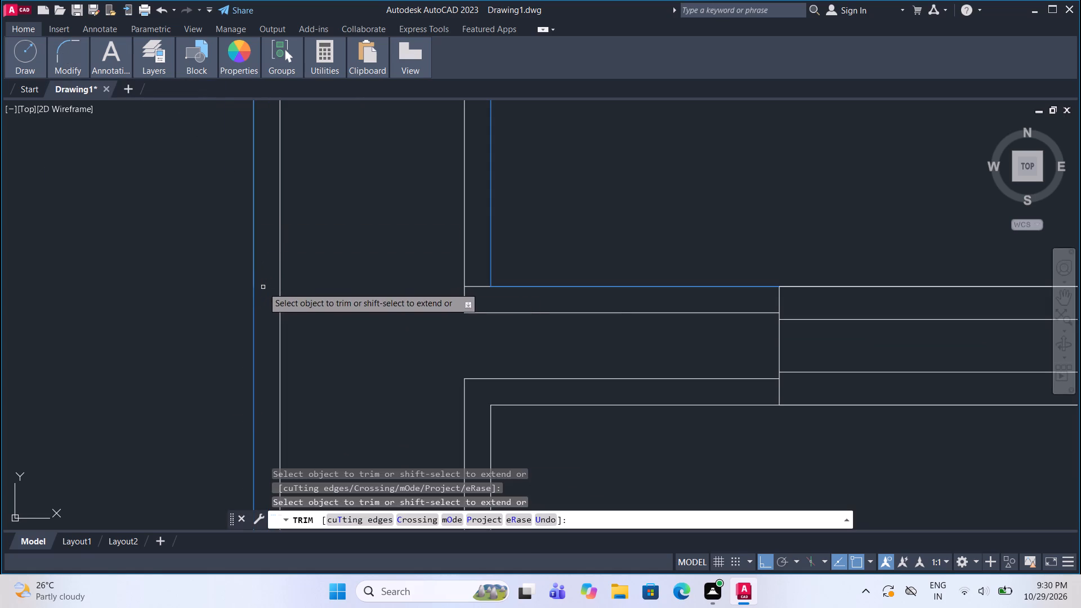
click(481, 285)
scroll(401, 288, down, 4)
key(Escape)
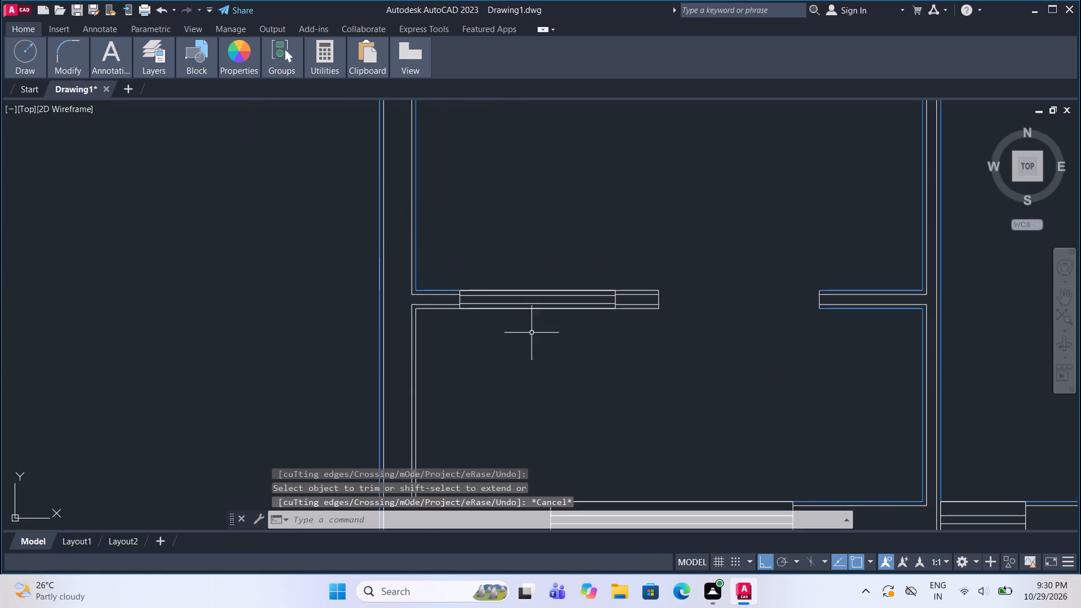
Trace the southwest room's inner edge from the partition window about 11" west, down the west side, and about 2'-10" east to the wide window.
middle_drag(525, 329, 477, 216)
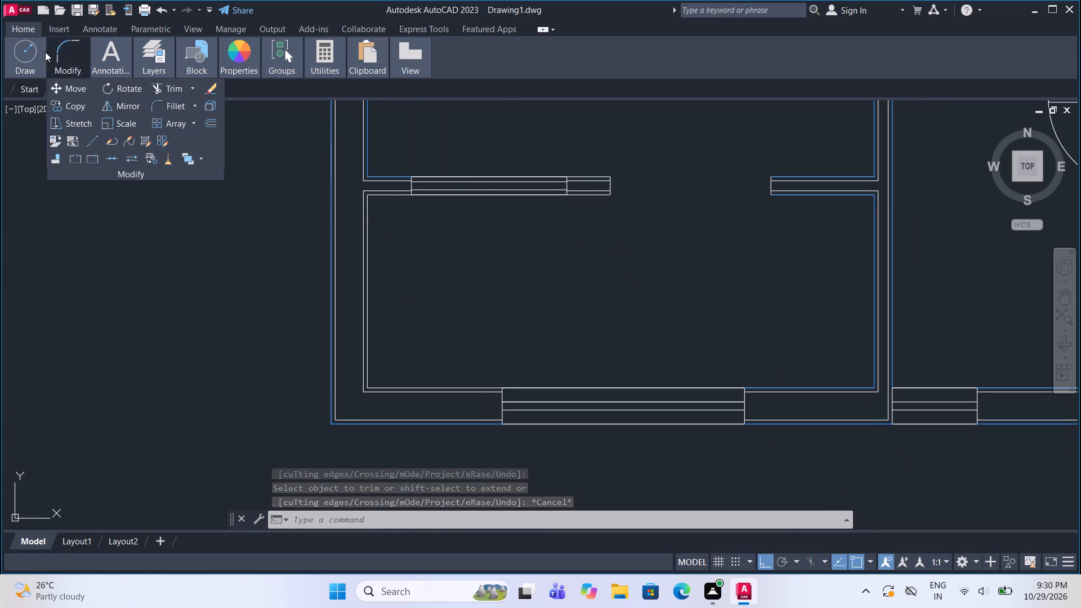
click(141, 50)
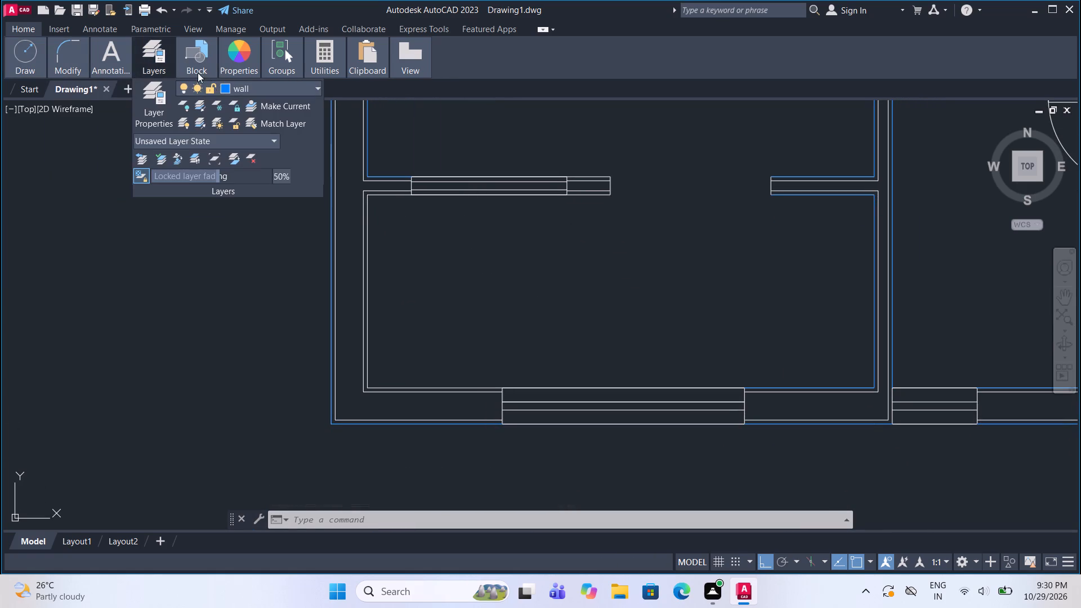
click(14, 52)
click(20, 86)
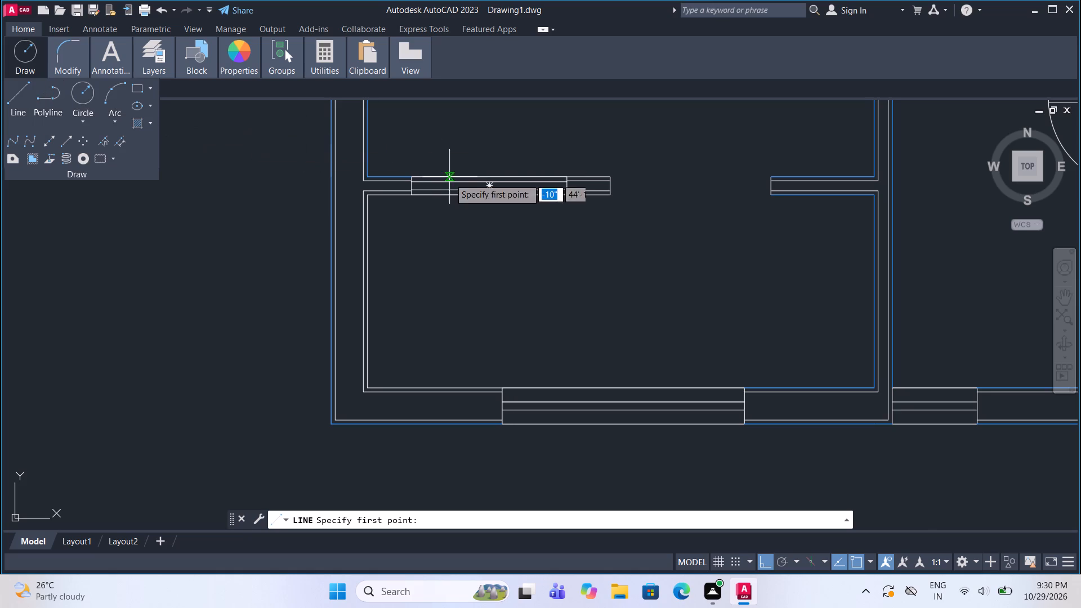
scroll(434, 196, up, 2)
click(374, 193)
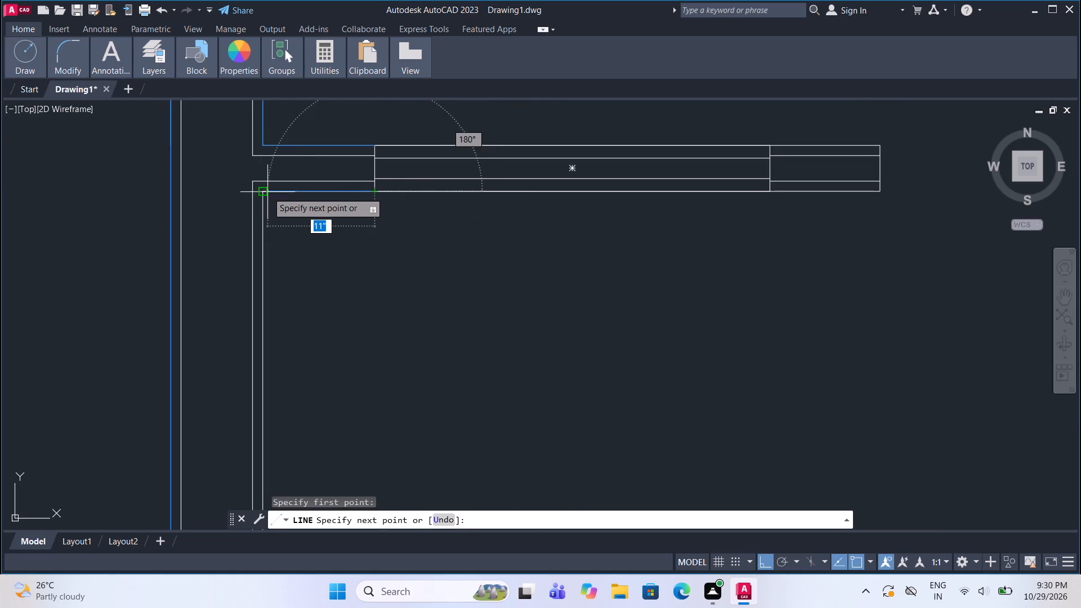
click(267, 192)
scroll(262, 189, down, 3)
scroll(256, 287, up, 3)
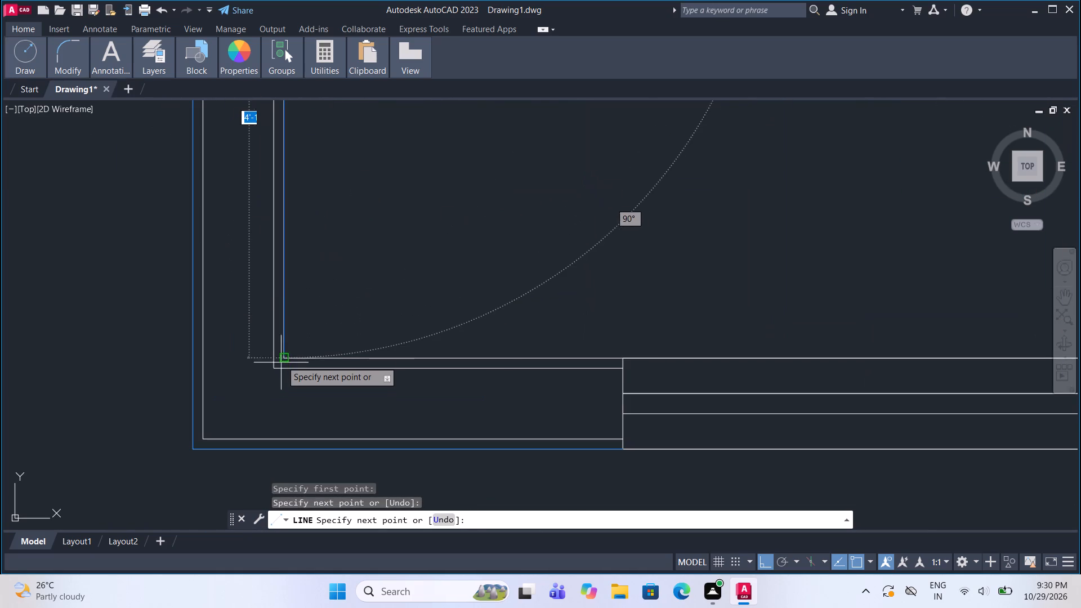
click(283, 358)
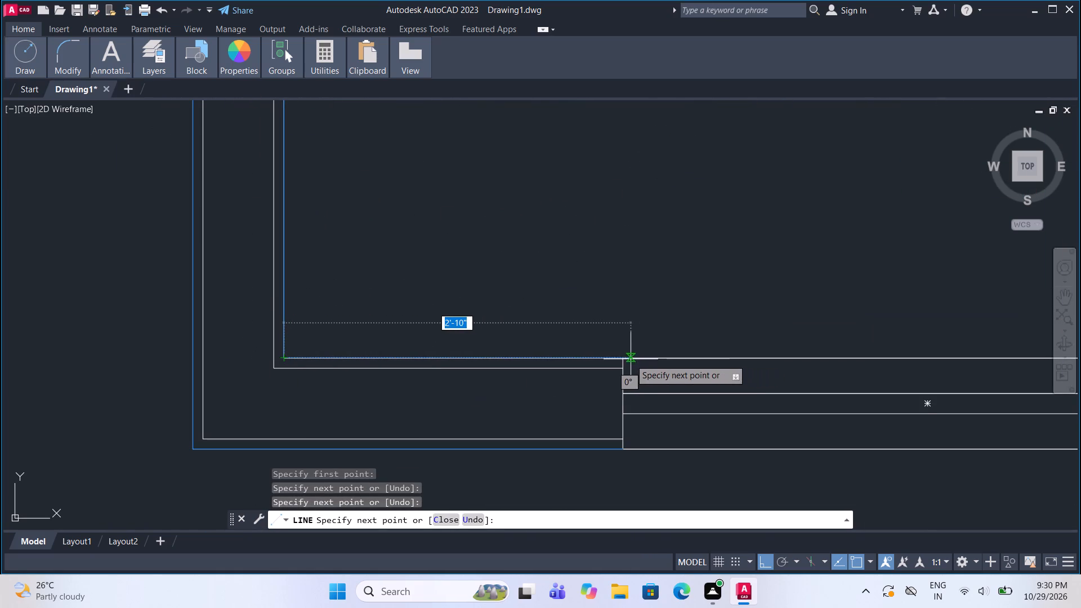
click(627, 359)
scroll(507, 281, down, 1)
key(Escape)
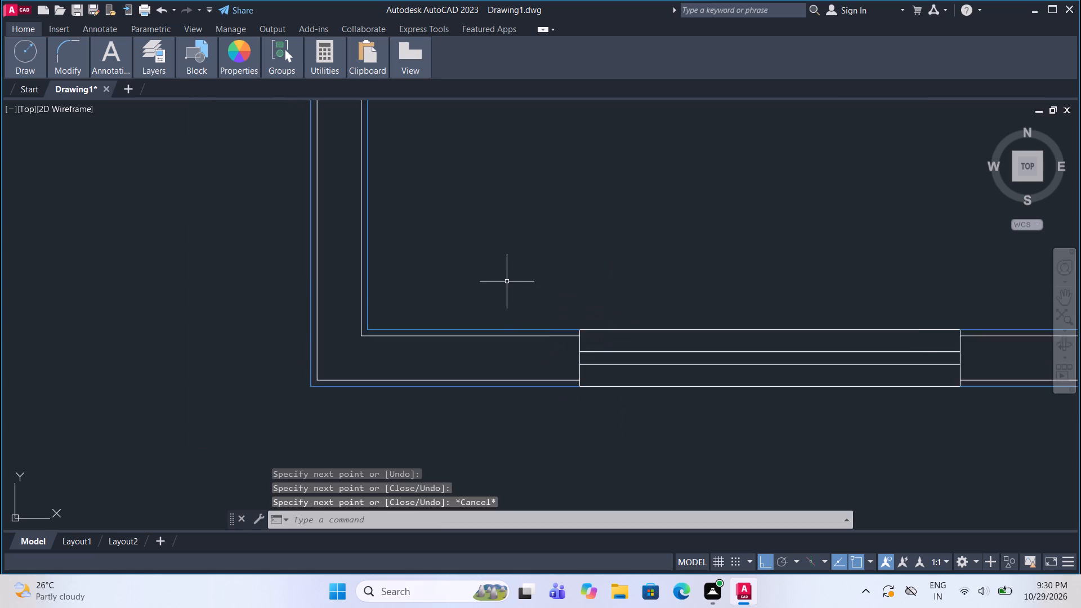
scroll(506, 285, down, 3)
scroll(476, 377, down, 1)
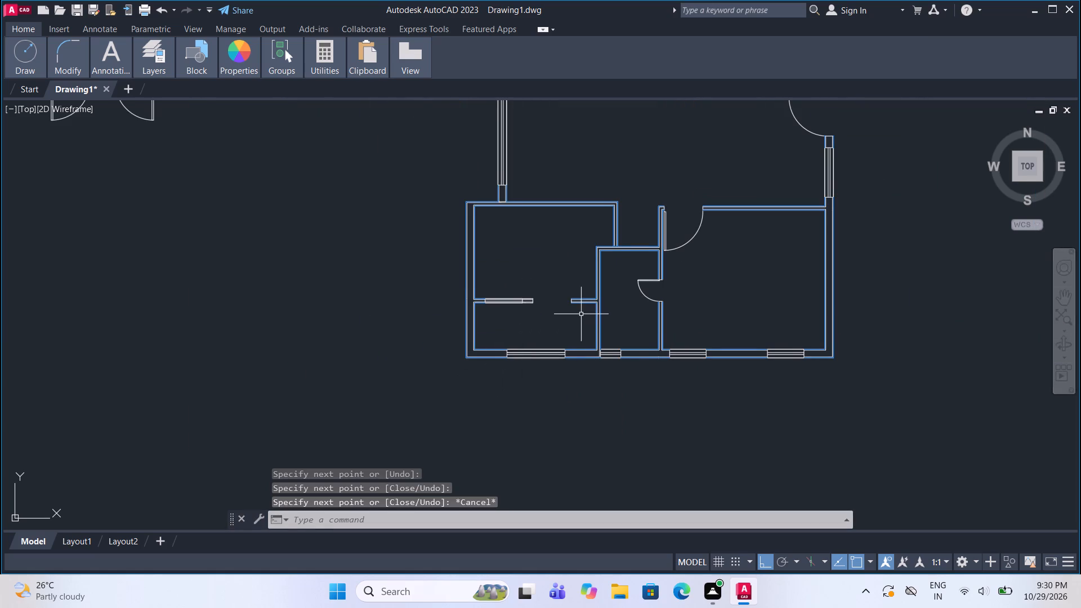
Trace both outer edges of the short wall stub north of the central room's west window with lines about 1'-7" long.
middle_drag(580, 311, 547, 410)
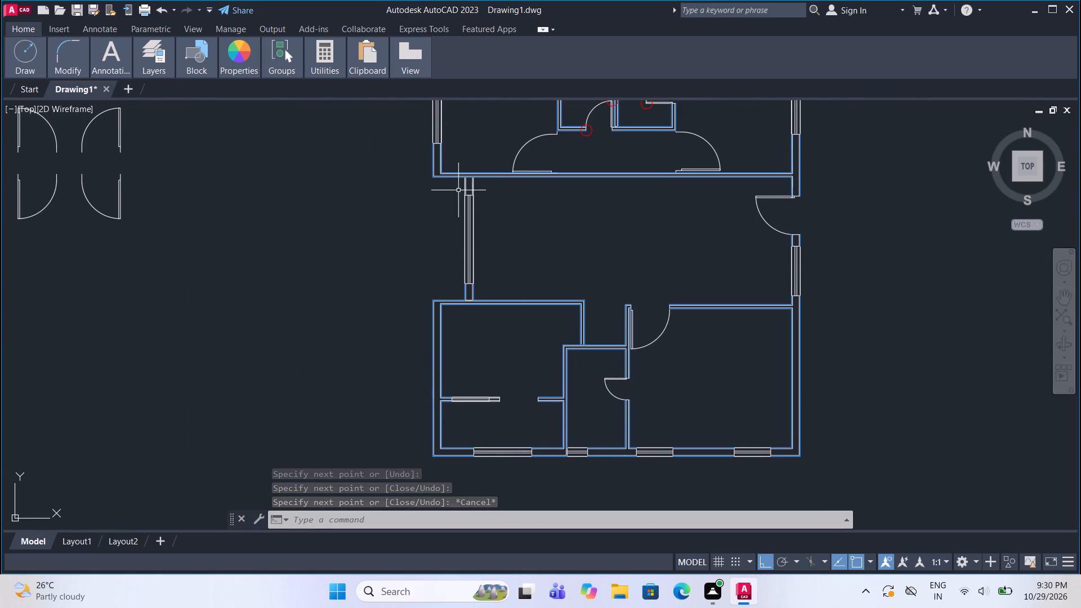
scroll(783, 259, up, 3)
scroll(783, 259, down, 3)
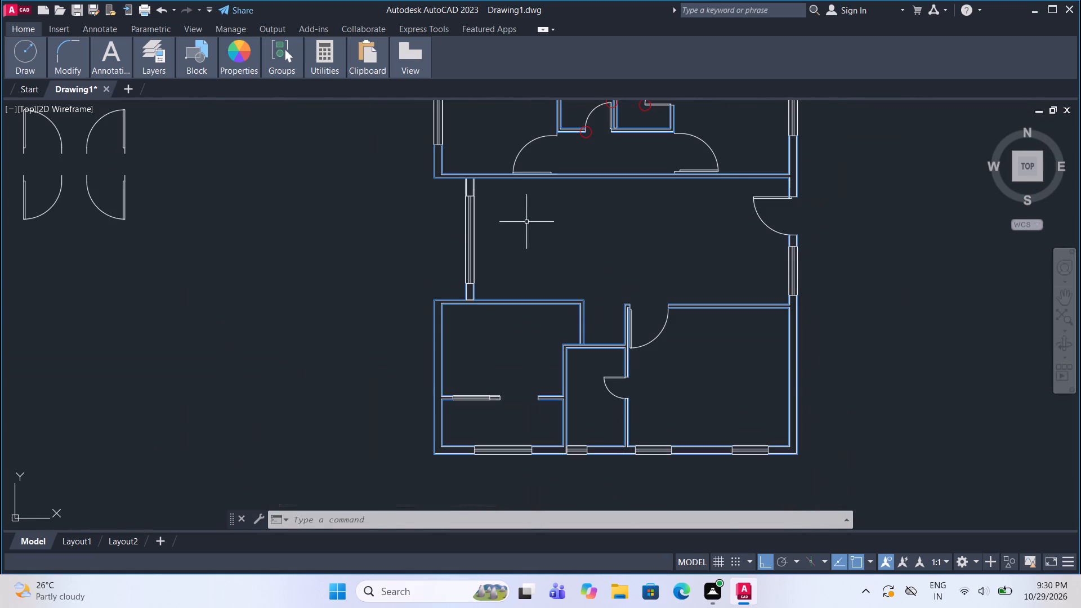
scroll(447, 182, up, 3)
scroll(528, 171, up, 1)
middle_drag(528, 171, 445, 301)
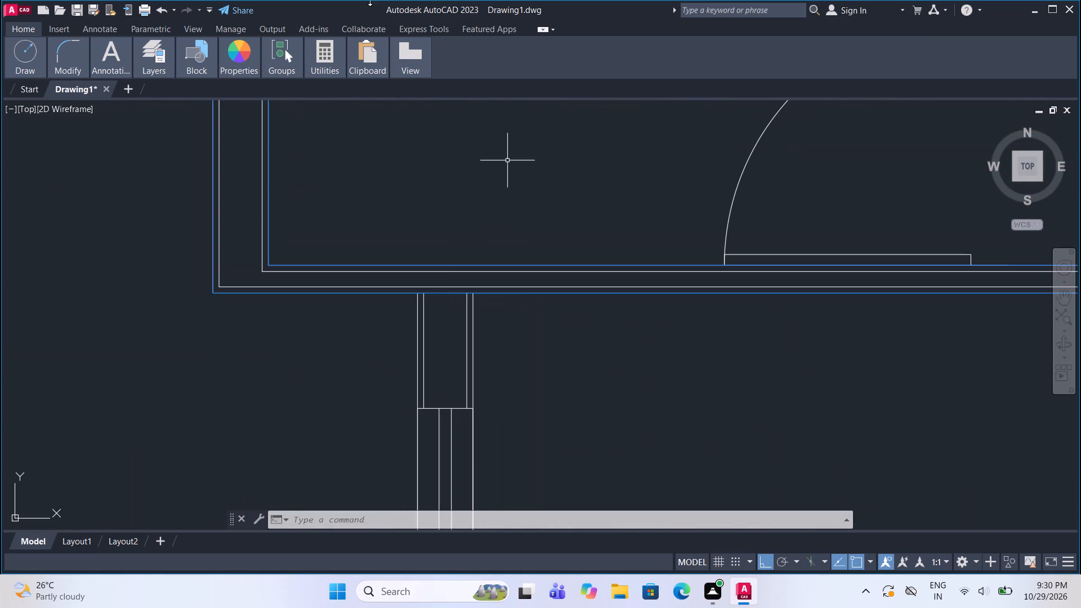
click(21, 47)
click(29, 97)
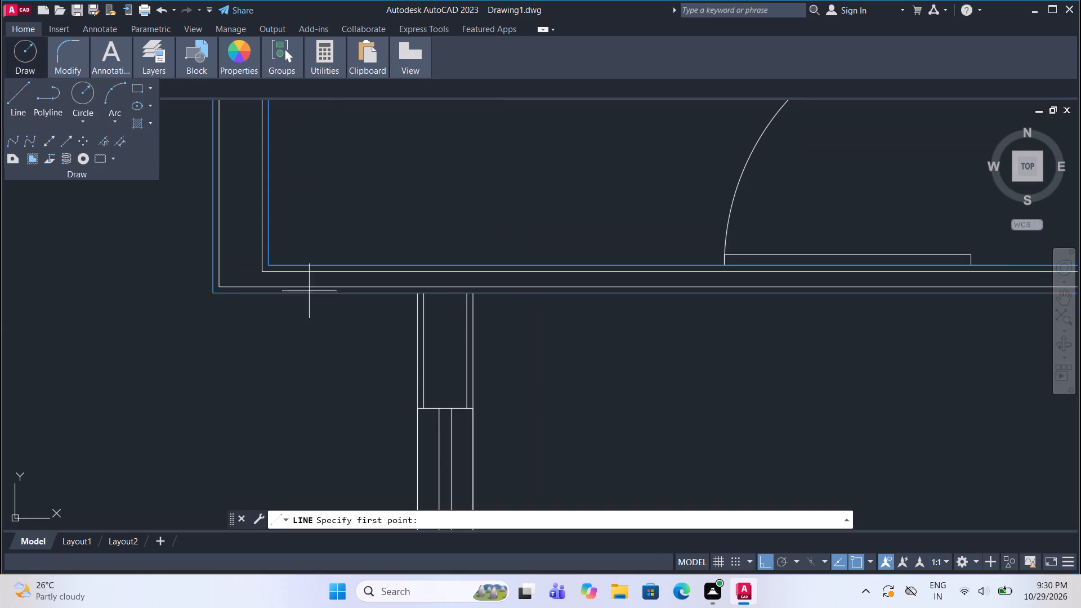
click(417, 410)
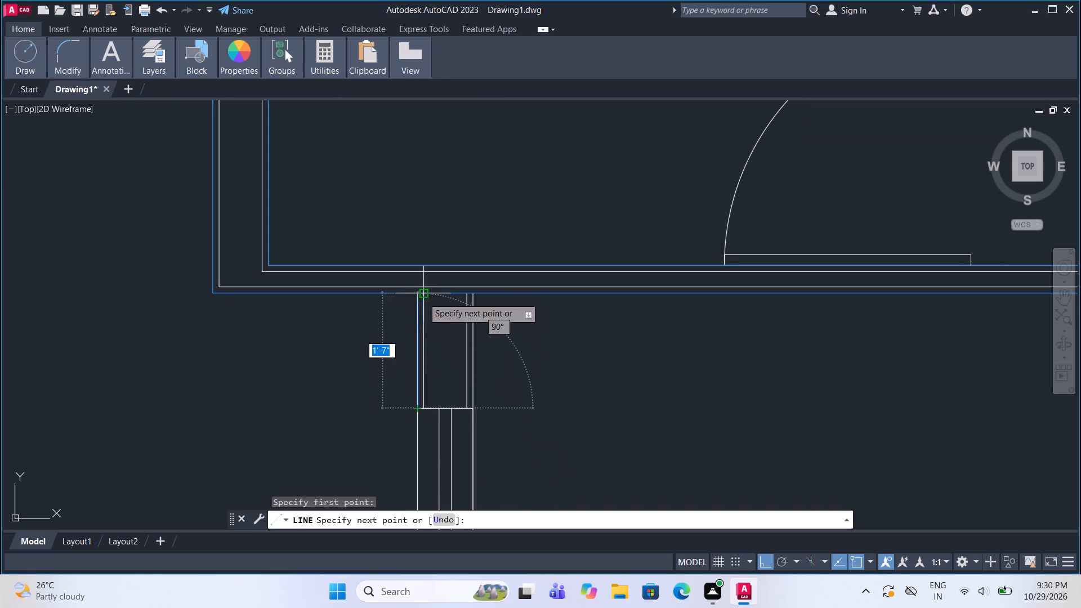
click(413, 293)
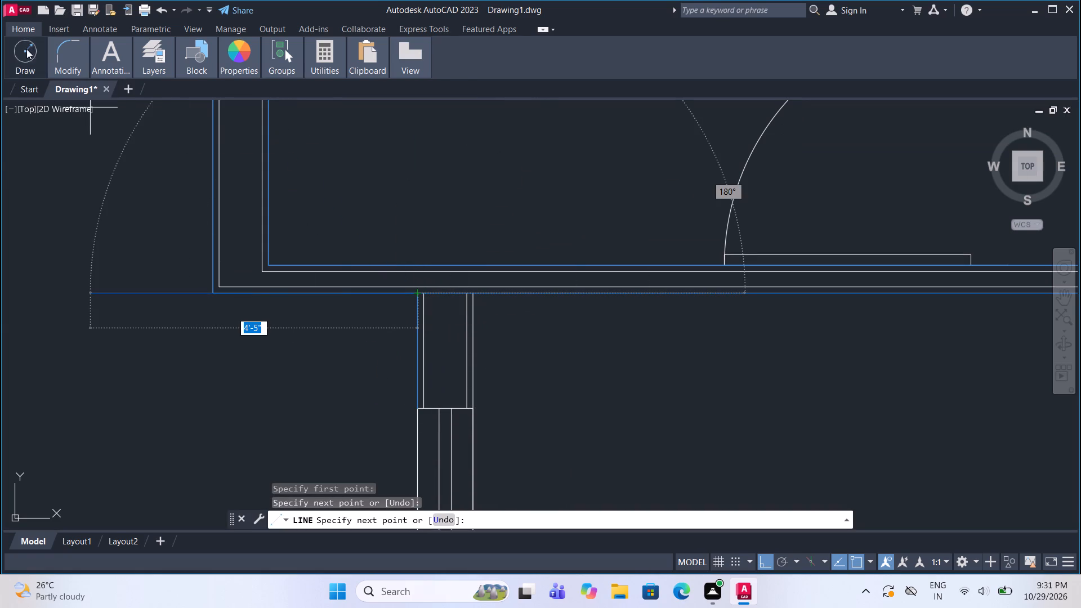
click(32, 51)
click(9, 105)
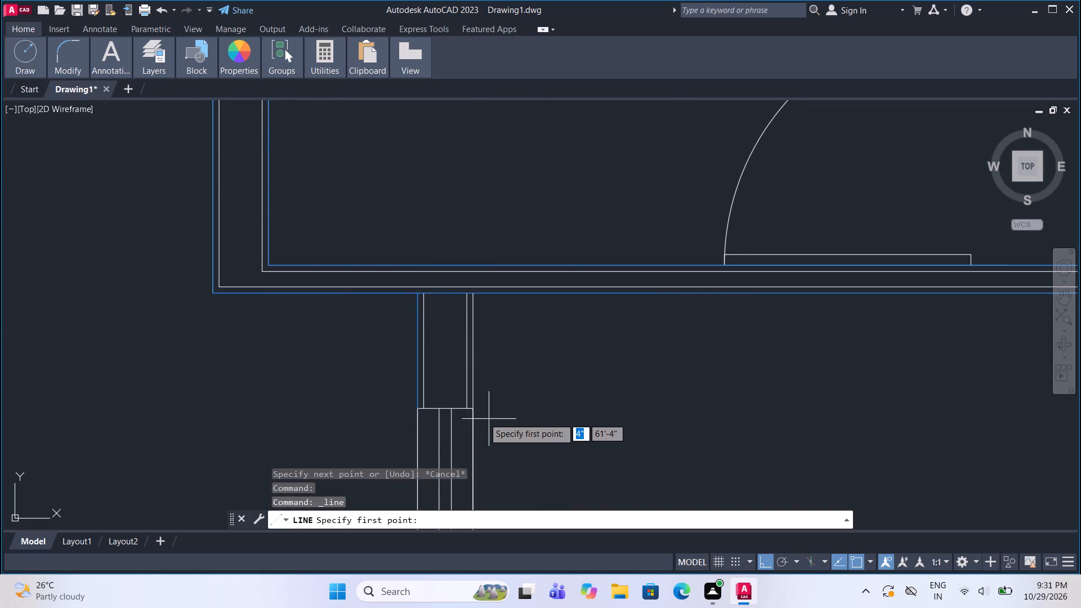
click(477, 413)
click(475, 293)
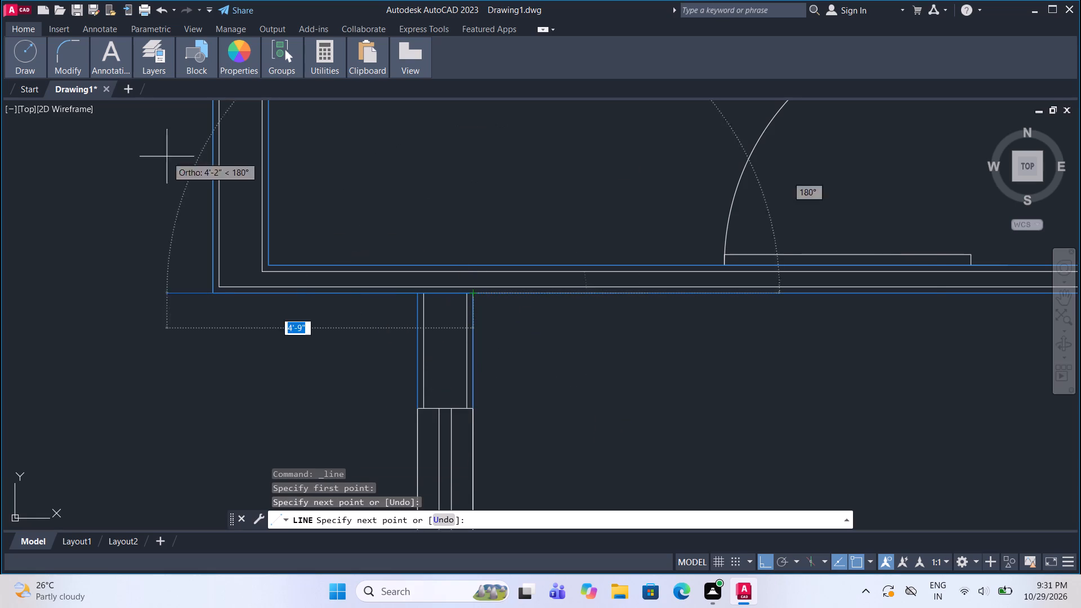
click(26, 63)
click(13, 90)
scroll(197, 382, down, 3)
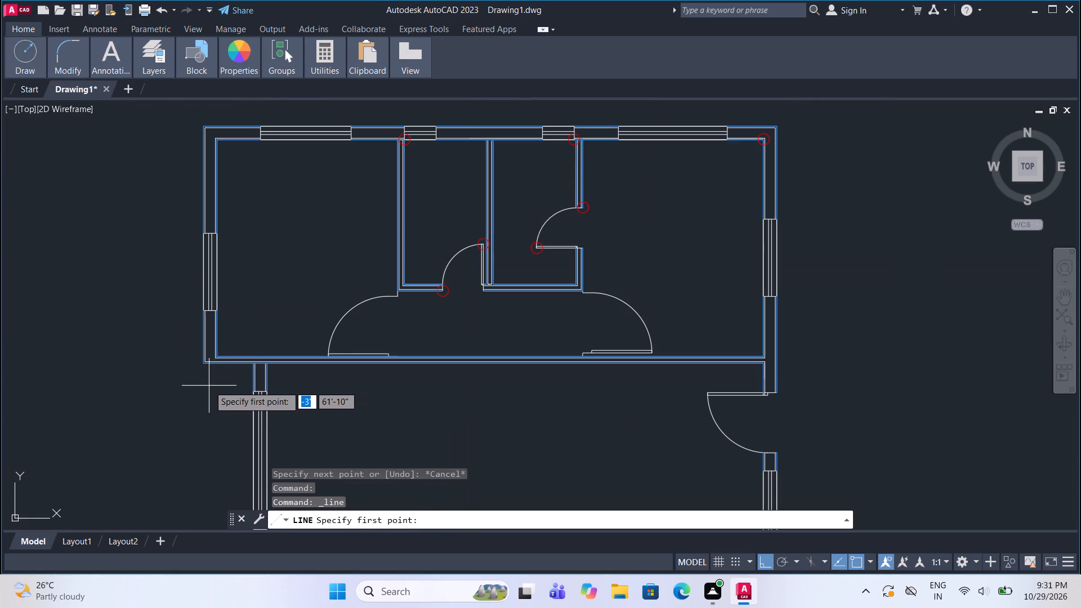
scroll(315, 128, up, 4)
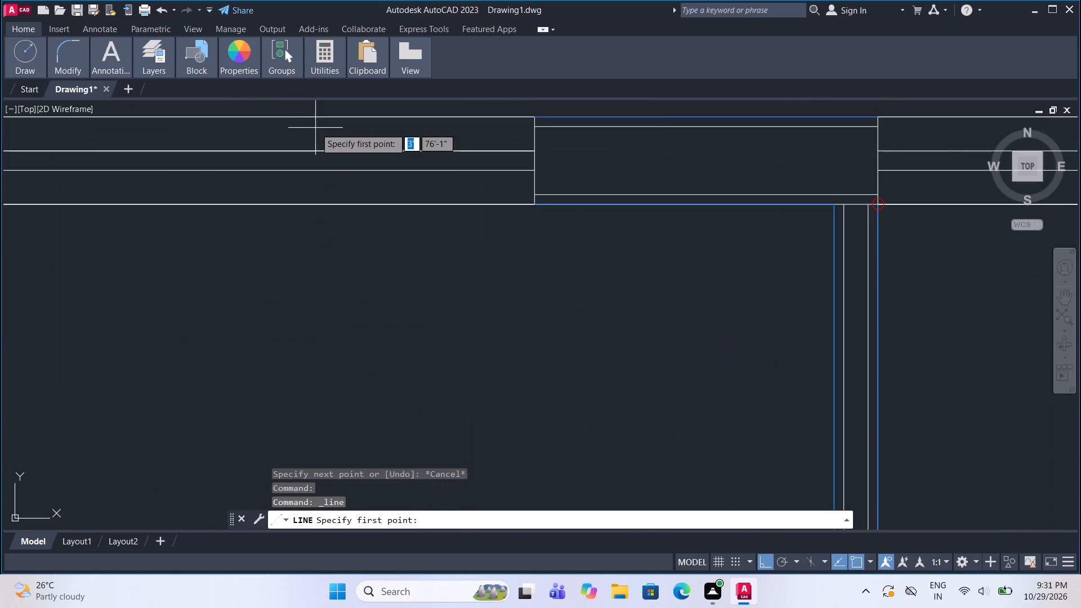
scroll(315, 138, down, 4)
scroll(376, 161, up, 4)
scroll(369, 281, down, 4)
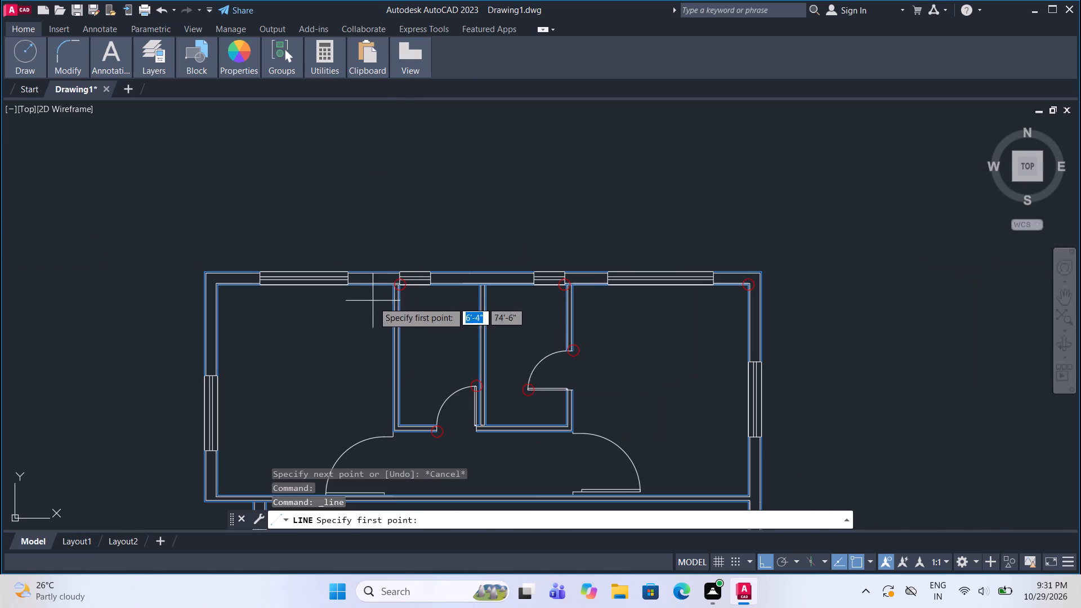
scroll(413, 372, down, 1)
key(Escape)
Make the wind layer current.
scroll(322, 308, up, 2)
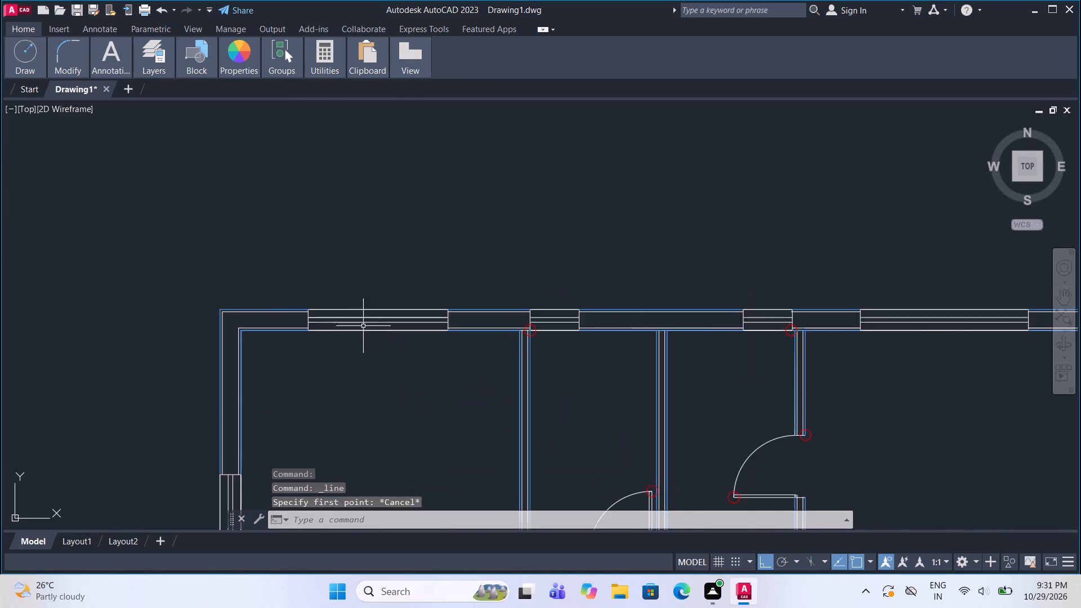
scroll(370, 328, up, 3)
middle_drag(370, 328, 370, 337)
scroll(366, 342, down, 1)
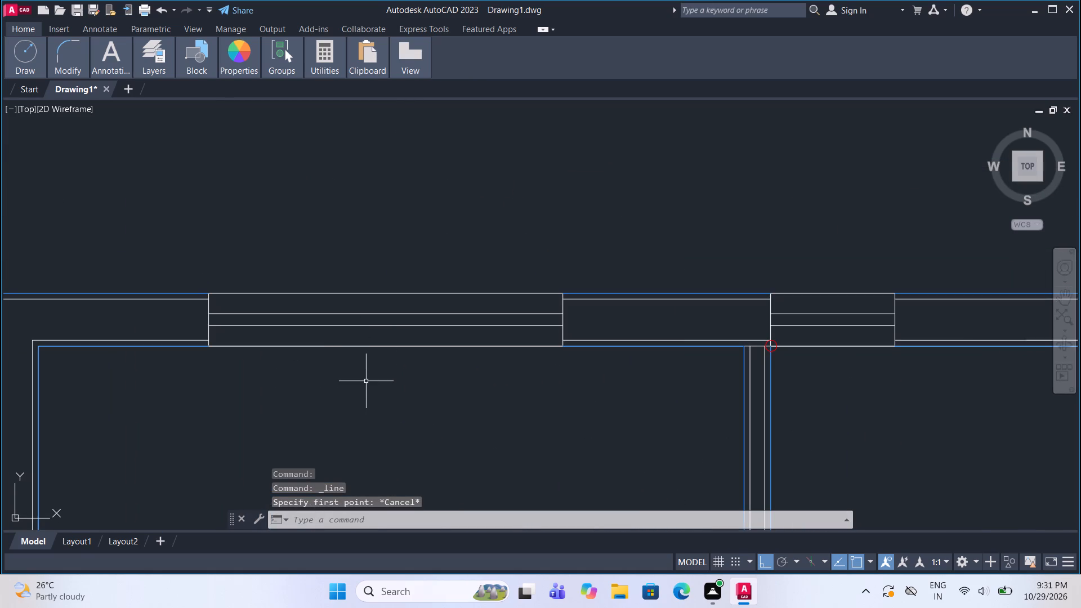
click(153, 52)
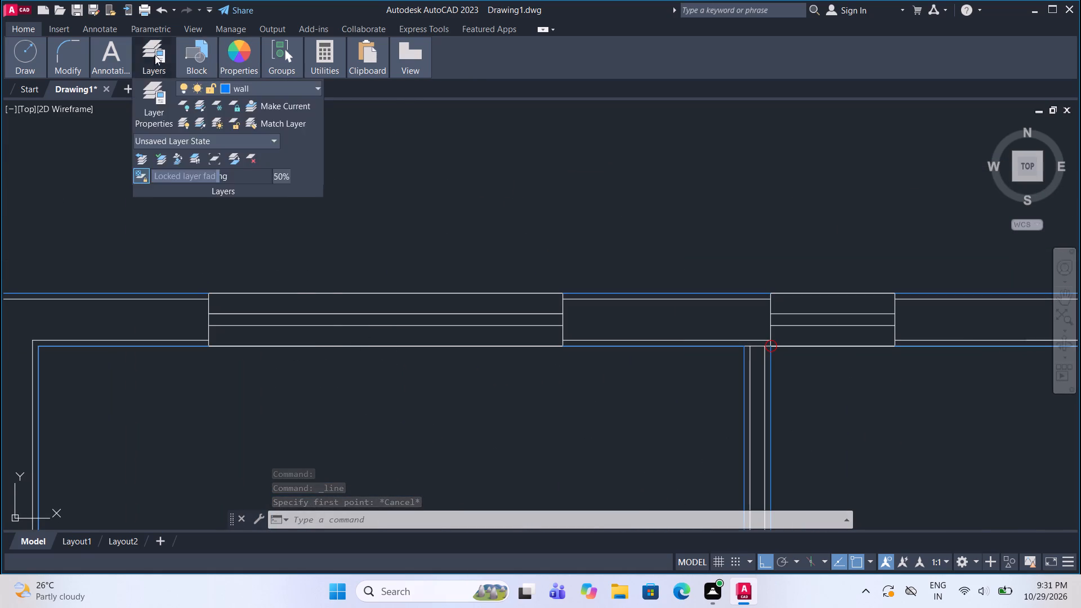
click(139, 46)
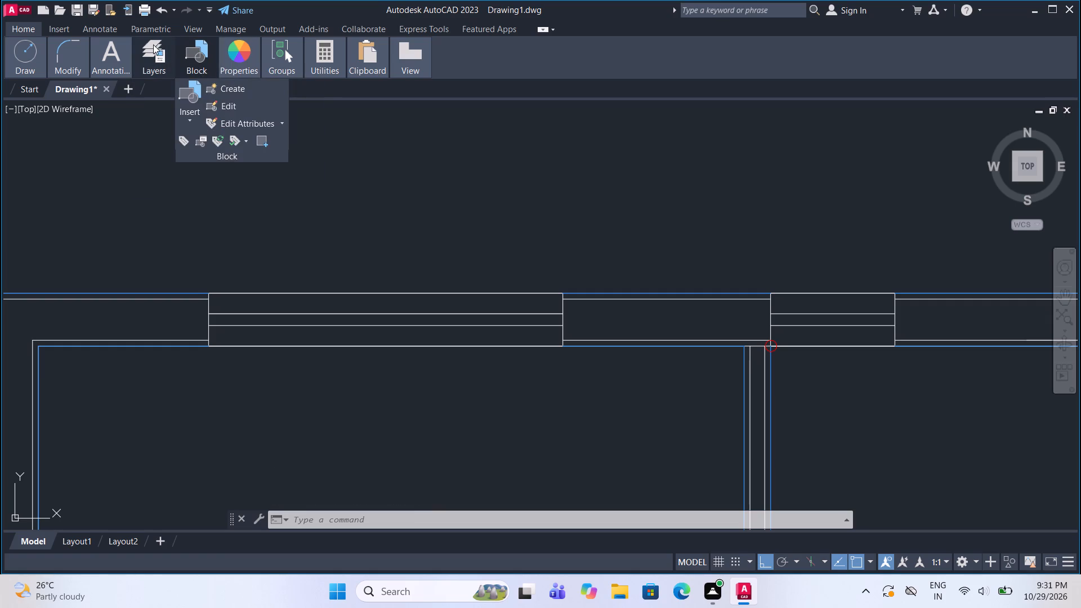
click(153, 44)
click(250, 88)
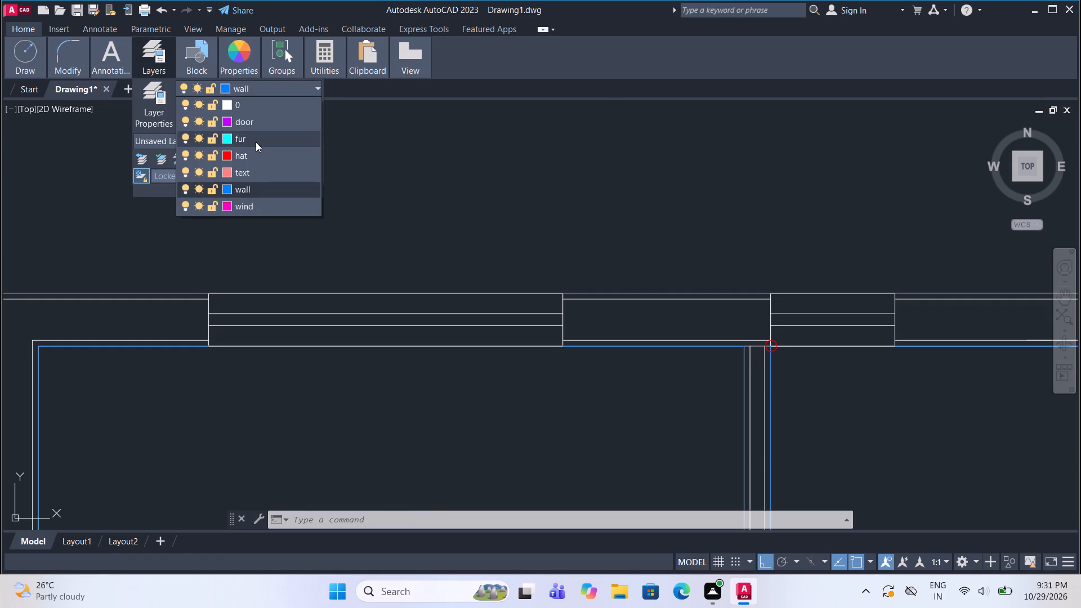
click(261, 207)
Hatch the middle glass strips of the four north wall windows with the SOLID pattern.
key(h)
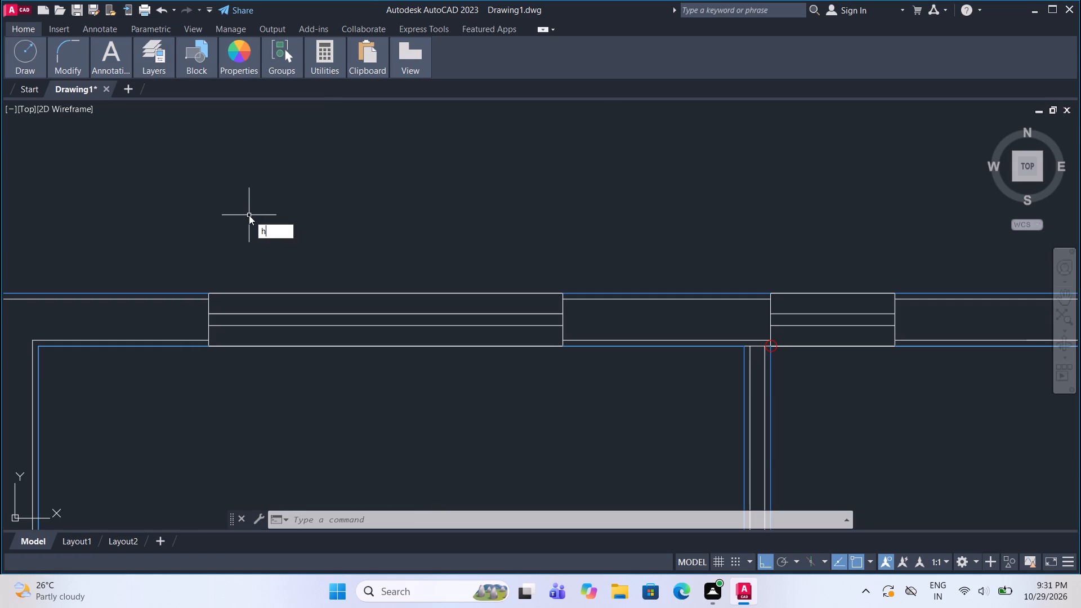
key(Return)
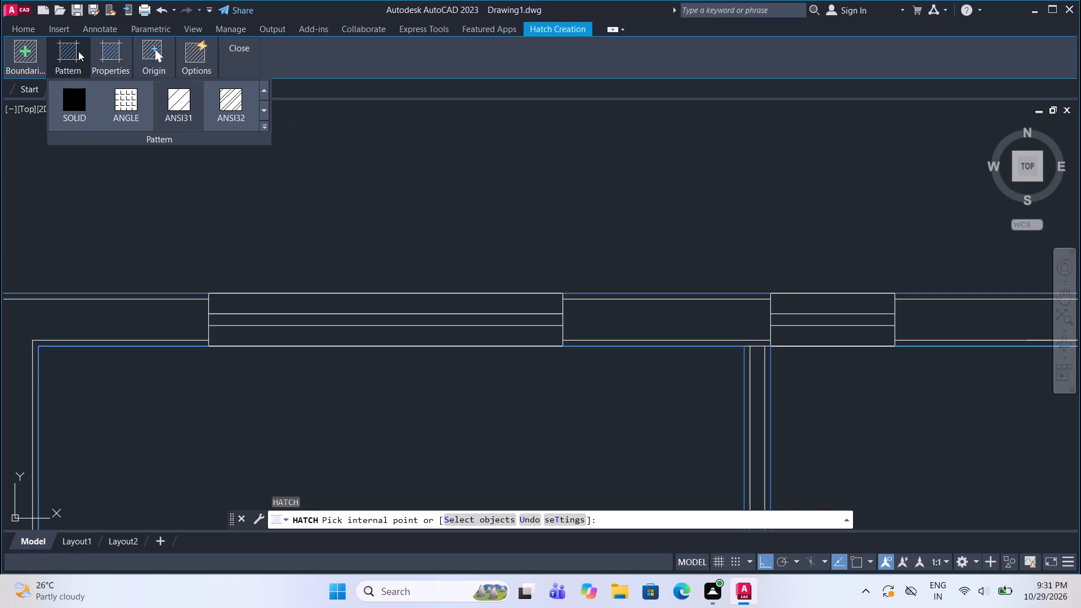
click(70, 90)
click(306, 320)
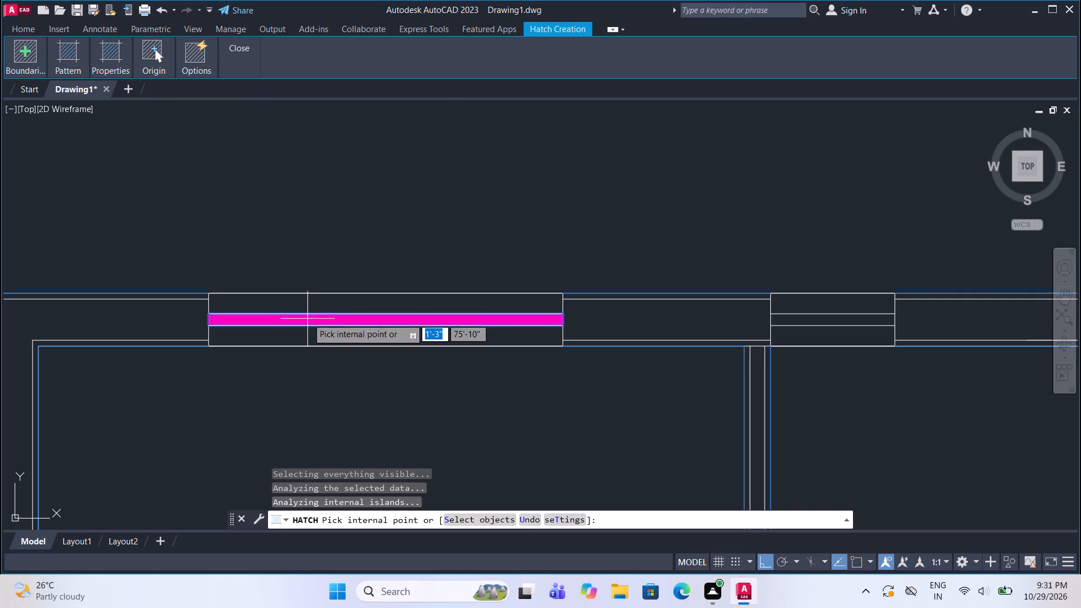
scroll(261, 297, down, 2)
scroll(490, 309, up, 1)
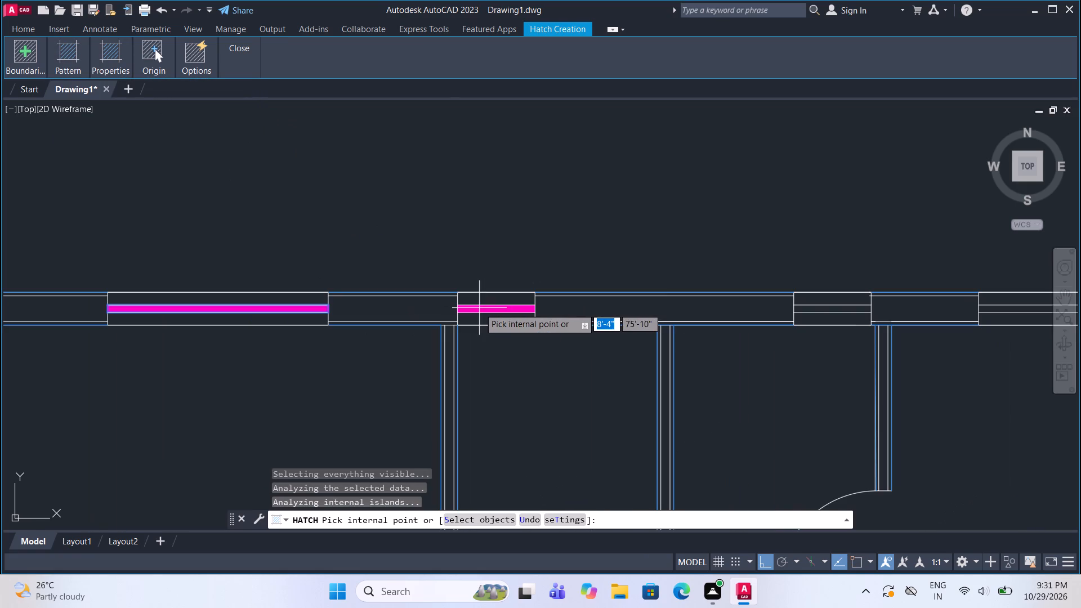
click(479, 309)
scroll(376, 312, down, 2)
scroll(641, 314, up, 2)
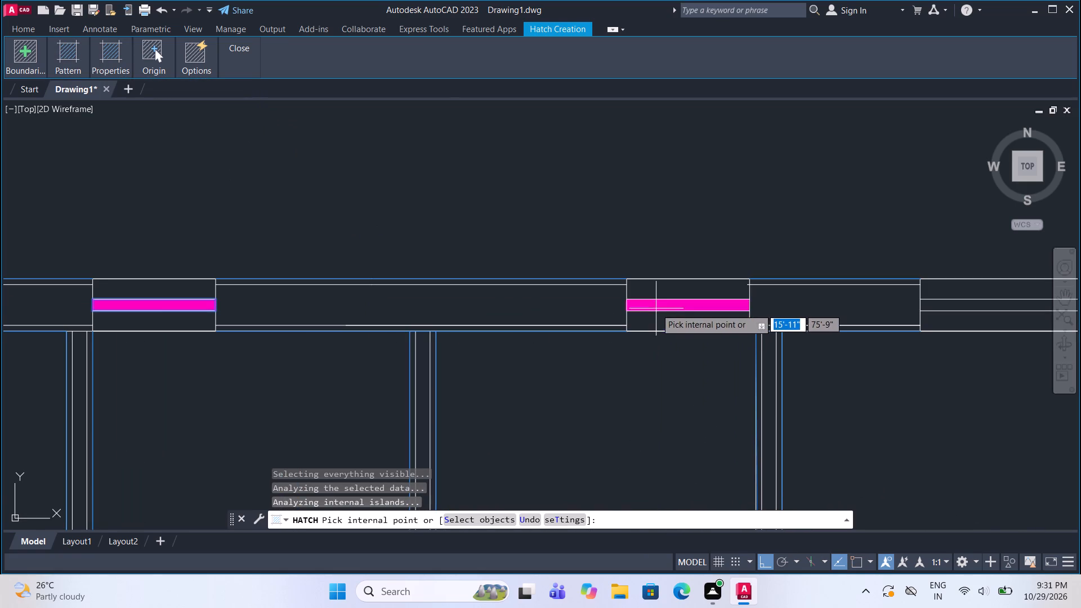
click(656, 308)
scroll(369, 310, down, 3)
scroll(747, 299, up, 2)
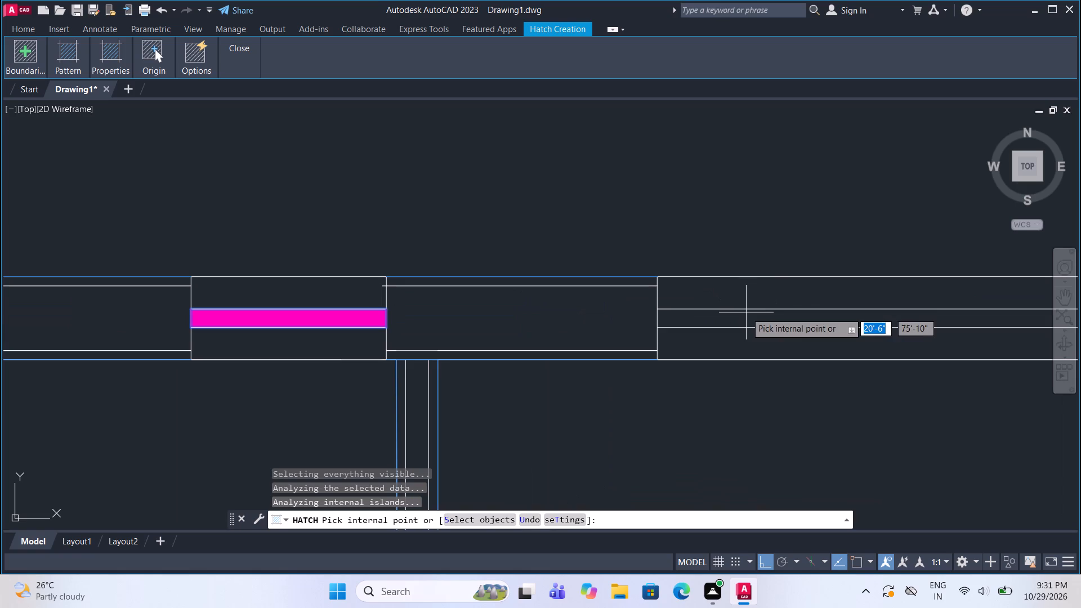
click(746, 312)
Add solid hatch to the middle strips of the north wing's east and west wall windows.
scroll(447, 292, down, 5)
scroll(532, 369, up, 4)
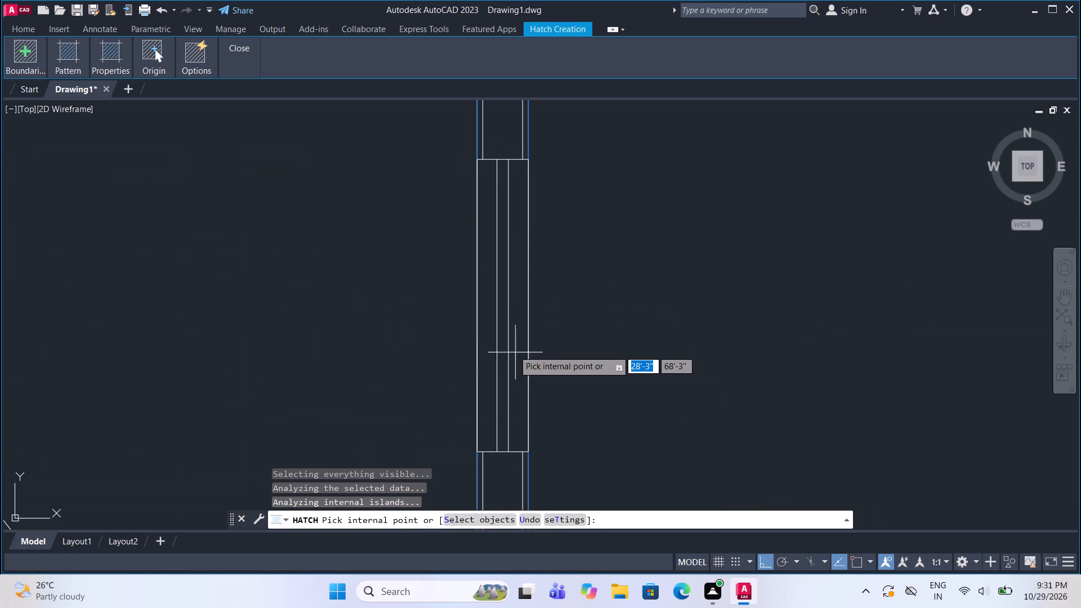
click(503, 342)
scroll(500, 294, down, 9)
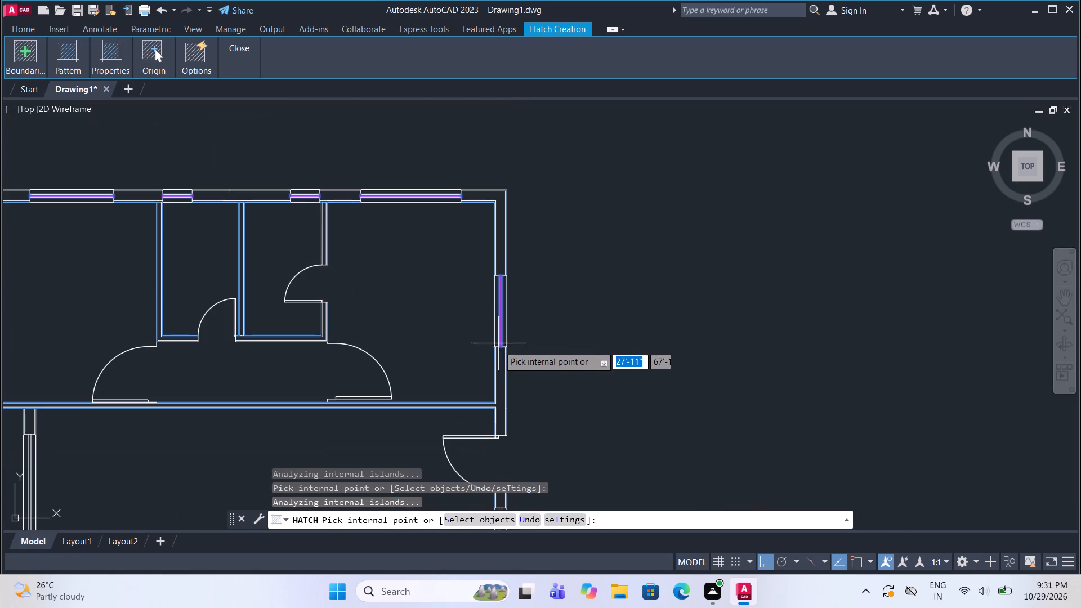
scroll(475, 360, down, 2)
scroll(283, 351, up, 6)
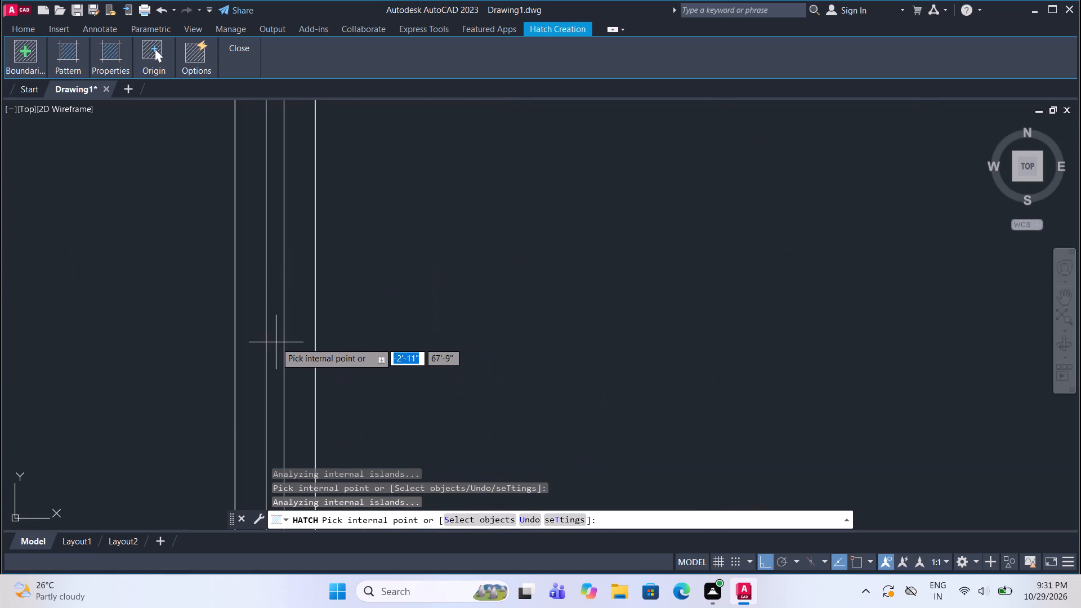
click(276, 338)
Add solid hatch to the middle strips of the central room's west and east windows.
scroll(444, 275, down, 6)
scroll(452, 358, up, 5)
click(432, 333)
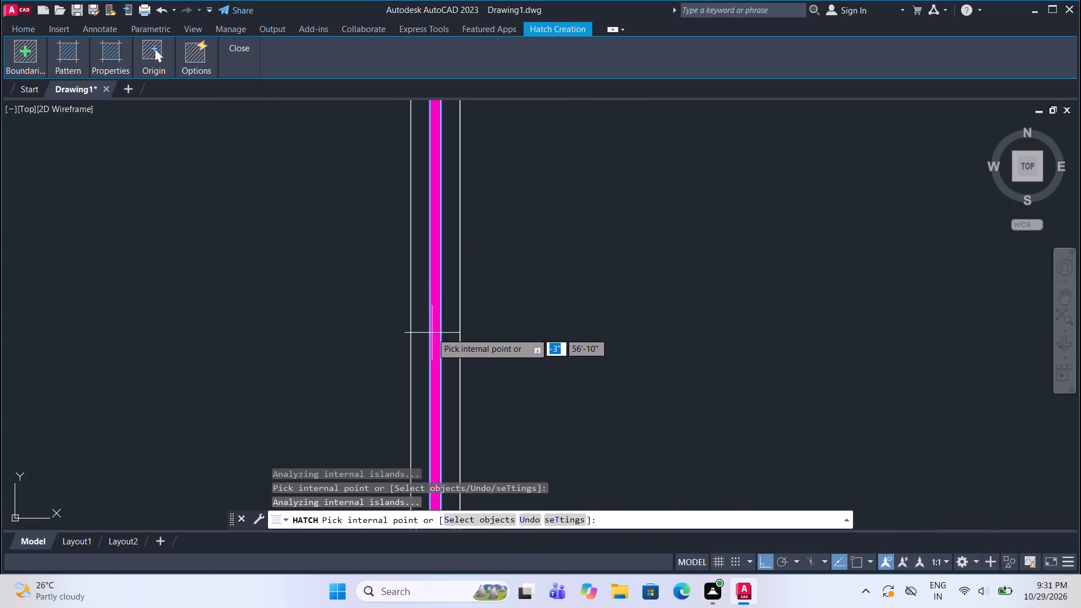
scroll(429, 316, down, 10)
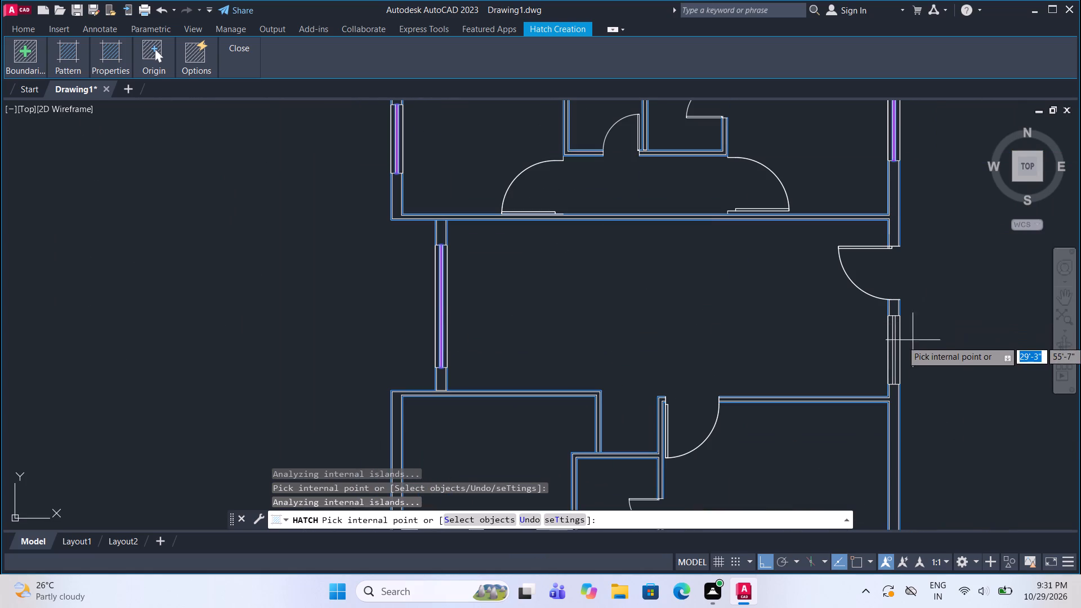
scroll(897, 347, up, 5)
click(821, 343)
Add solid hatch to the middle strip of the window in the southwest room's partition.
scroll(586, 265, down, 5)
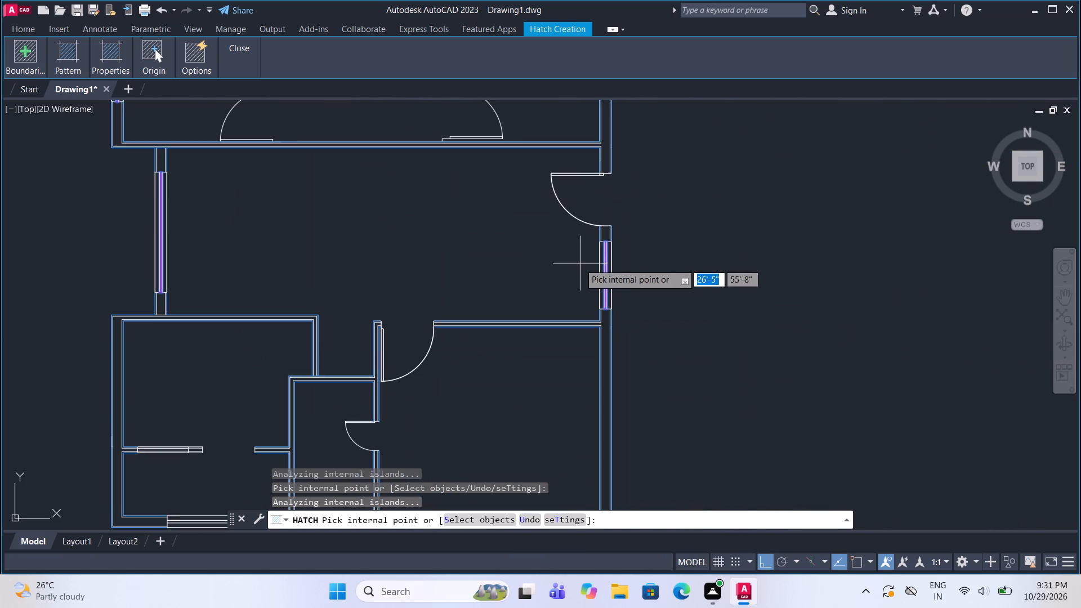
scroll(579, 263, down, 3)
scroll(532, 290, up, 3)
scroll(347, 370, up, 1)
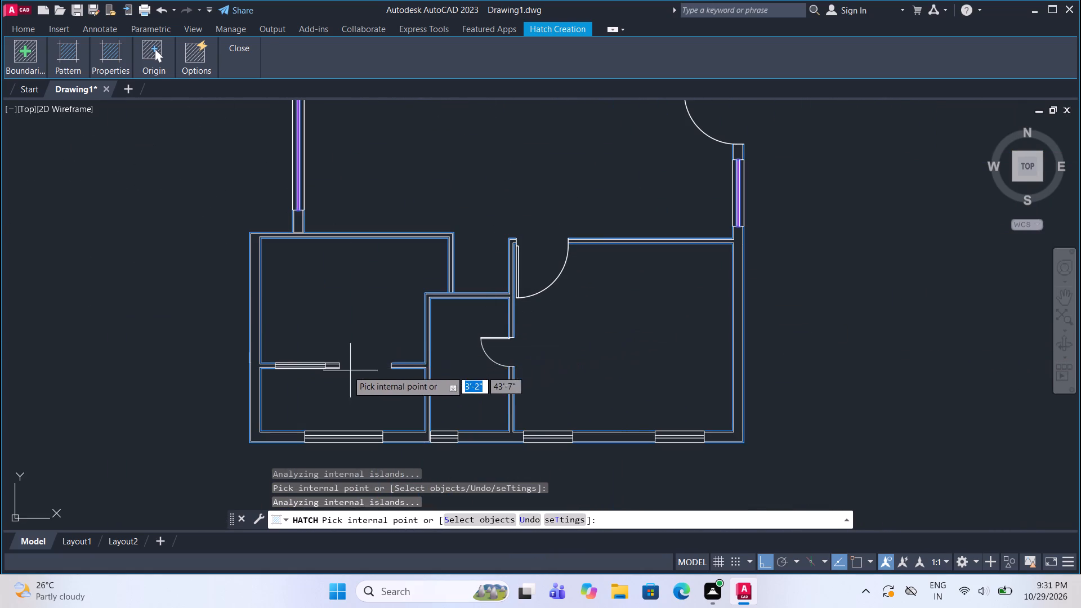
scroll(346, 371, up, 3)
click(150, 345)
Add solid hatch to the middle strips of the four windows along the south wall.
scroll(459, 252, down, 4)
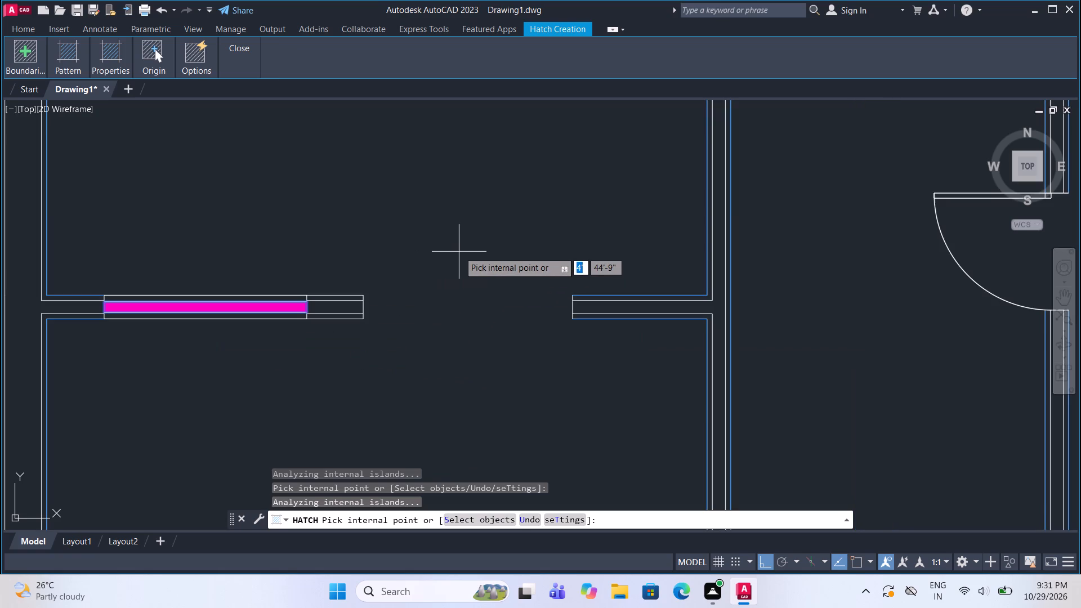
scroll(450, 251, down, 3)
scroll(428, 330, up, 3)
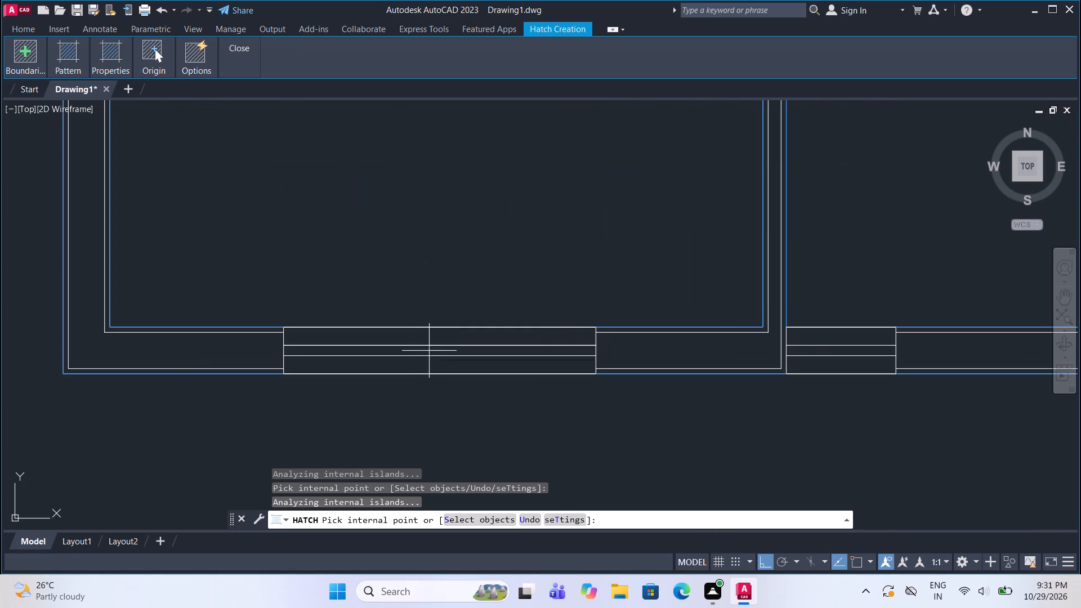
click(429, 351)
click(867, 351)
scroll(637, 328, down, 4)
scroll(787, 327, up, 2)
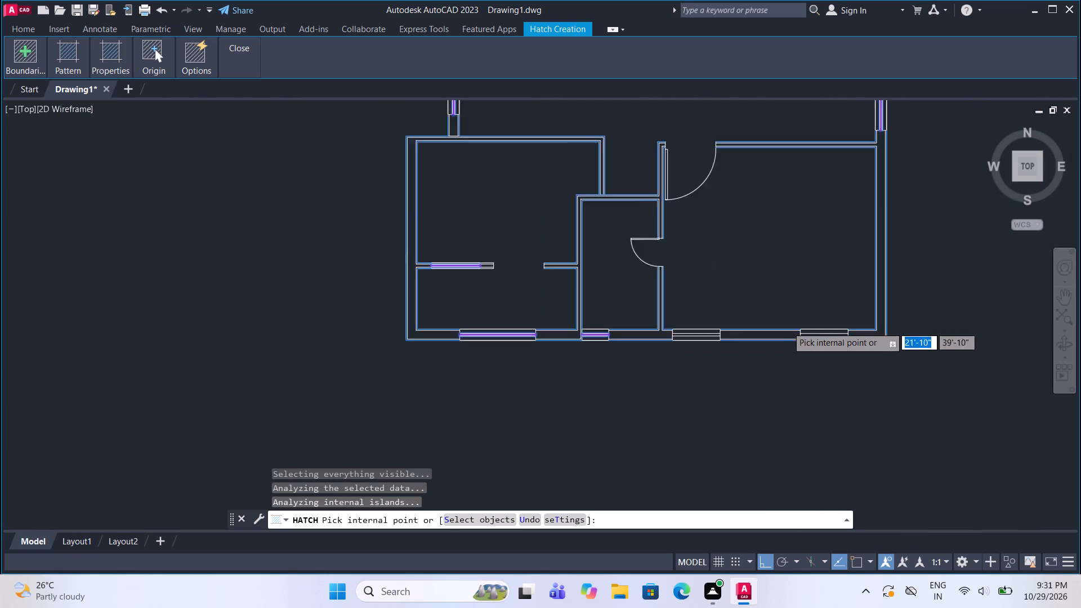
scroll(787, 327, up, 2)
click(884, 364)
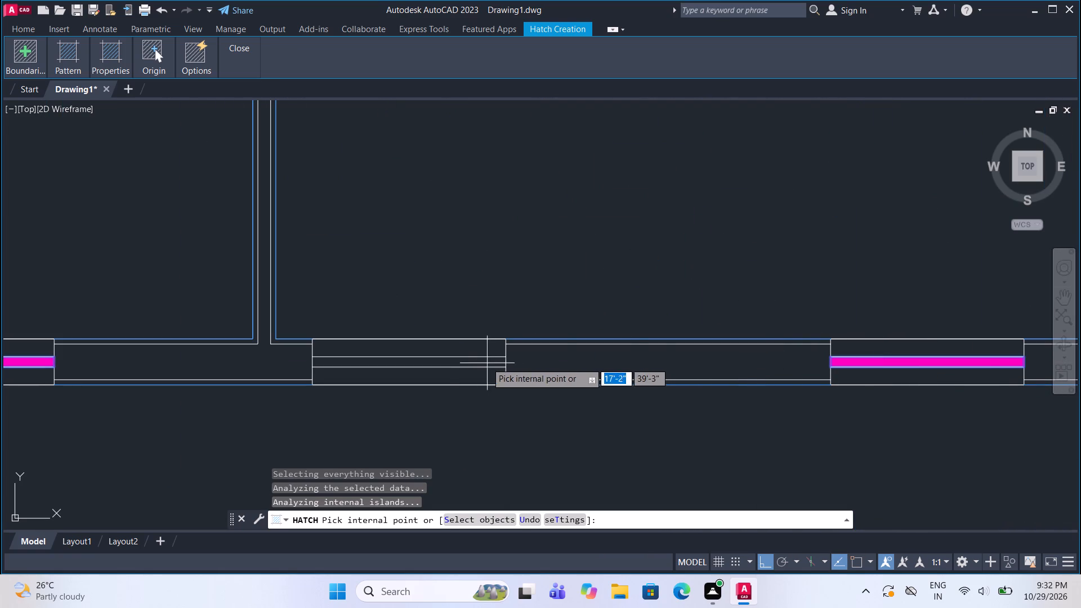
click(458, 363)
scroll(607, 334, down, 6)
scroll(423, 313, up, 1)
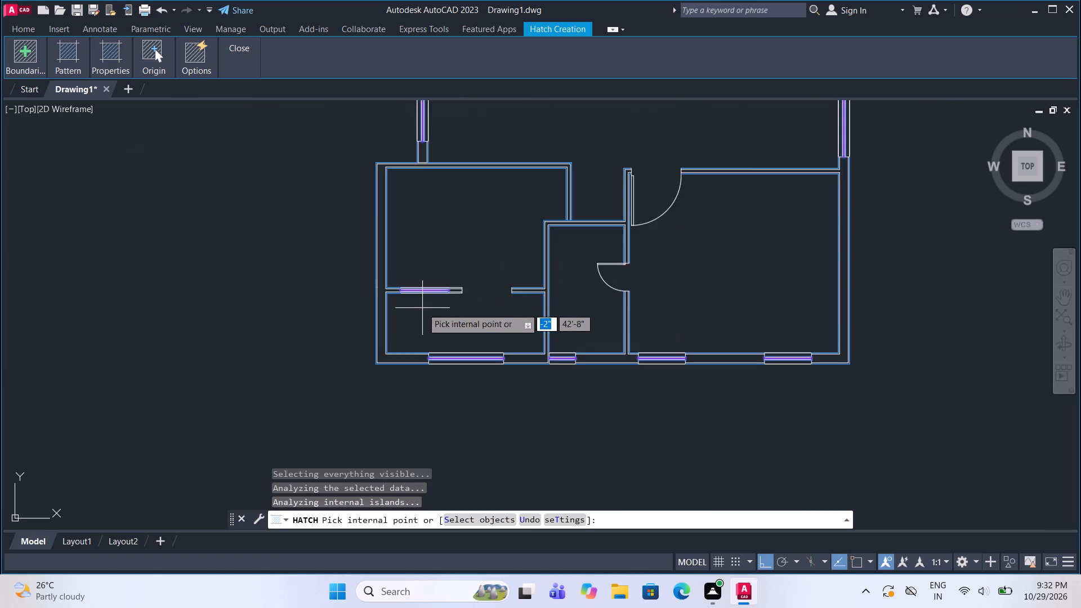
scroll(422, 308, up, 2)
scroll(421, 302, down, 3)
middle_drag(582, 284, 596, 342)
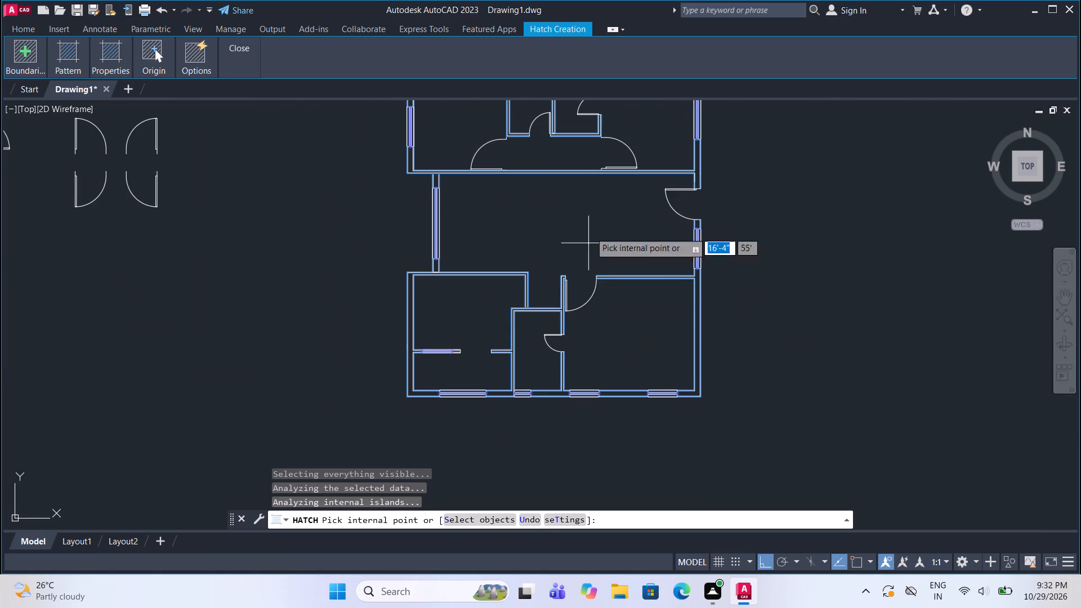
Finish hatching and examine the windows, doors and wall lines throughout the north wing, central room and southern rooms.
scroll(579, 211, up, 2)
scroll(570, 285, down, 2)
scroll(581, 157, up, 3)
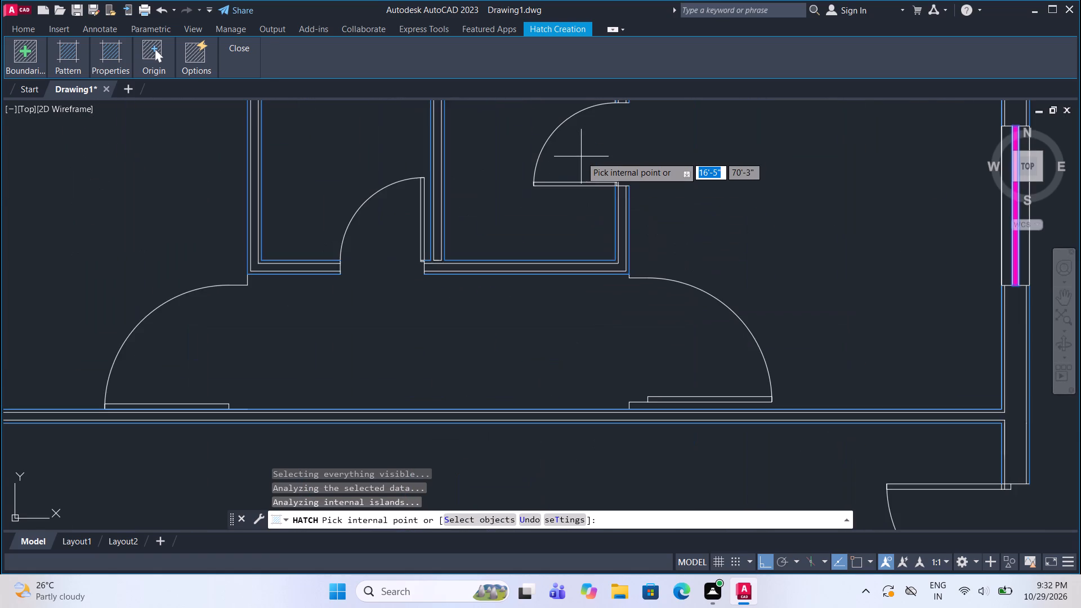
scroll(581, 158, down, 4)
scroll(568, 145, up, 3)
key(Escape)
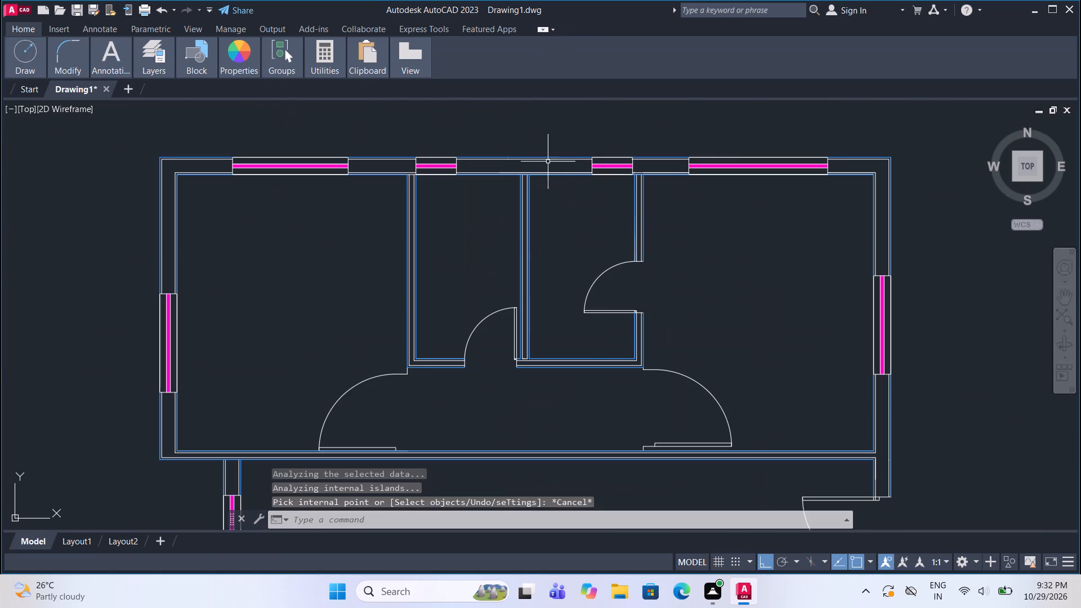
scroll(537, 258, down, 4)
scroll(550, 337, up, 4)
middle_drag(533, 352, 563, 192)
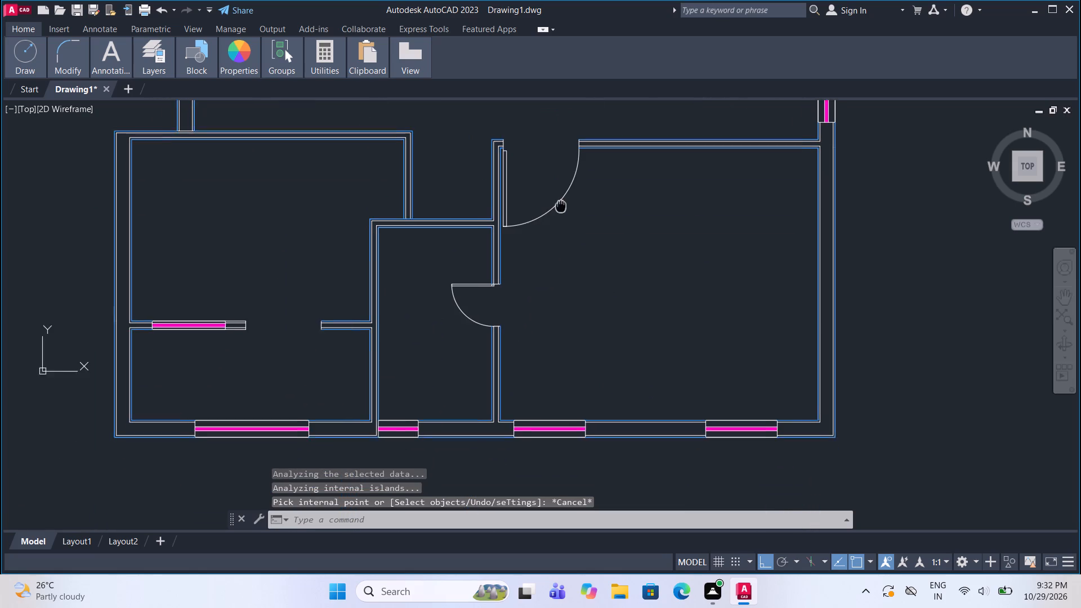
middle_drag(563, 192, 564, 188)
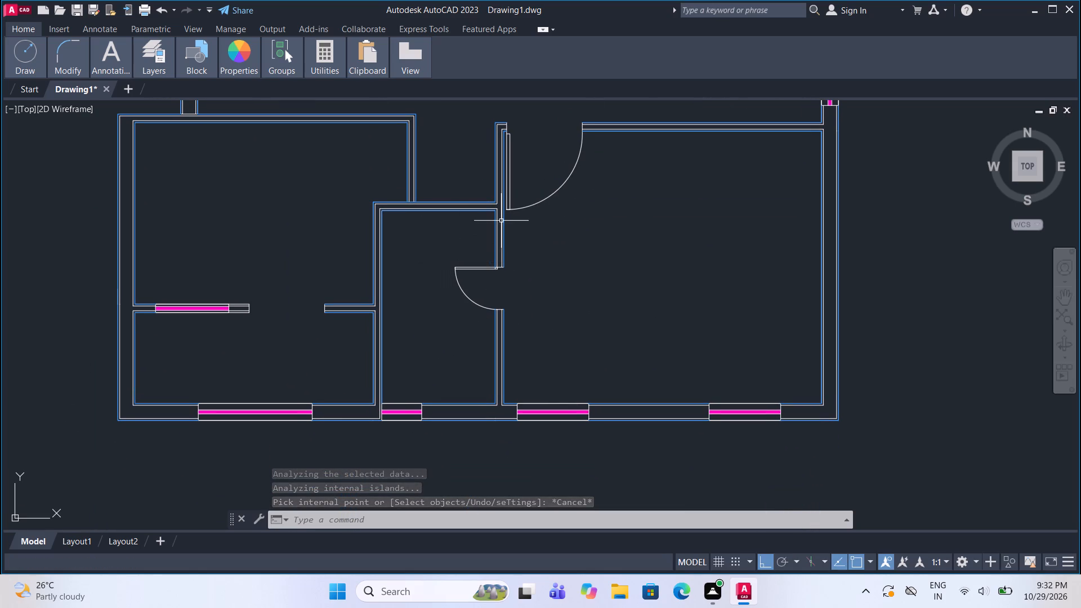
middle_drag(501, 221, 517, 277)
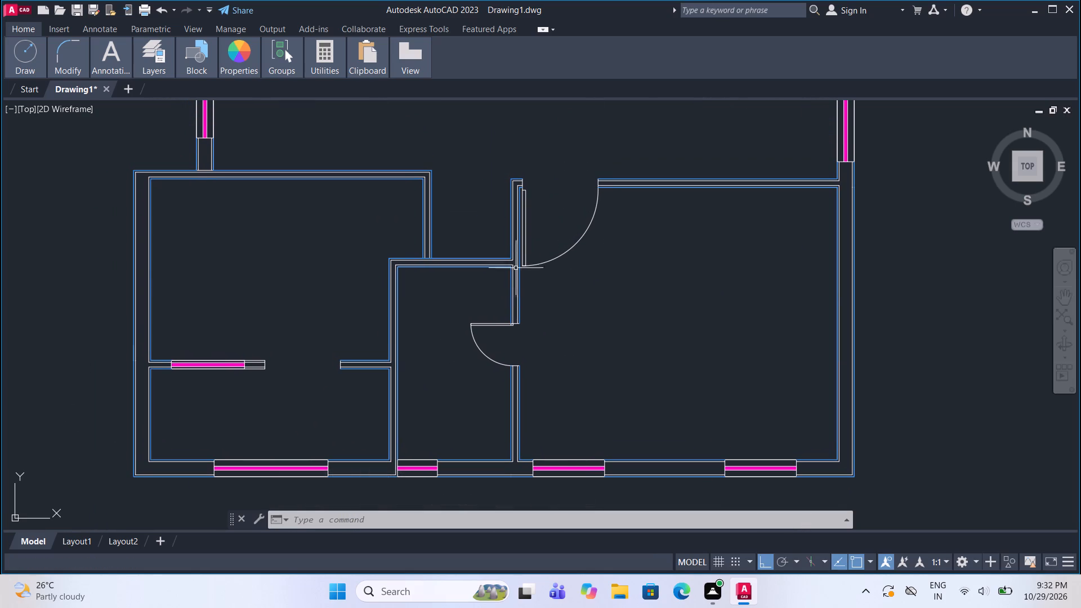
middle_drag(519, 188, 522, 286)
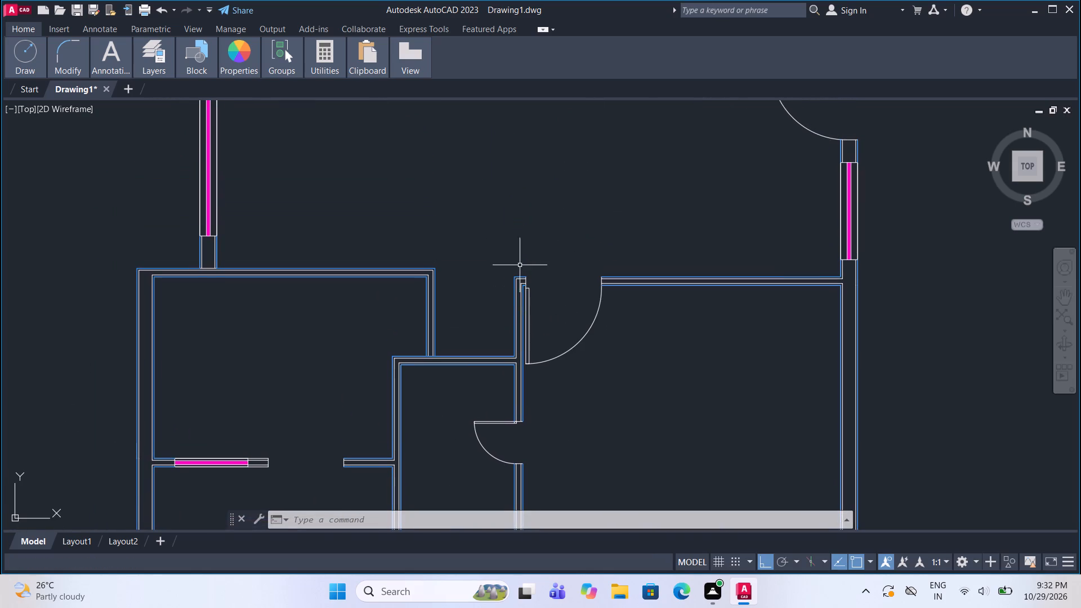
middle_drag(530, 172, 538, 280)
middle_drag(552, 182, 564, 230)
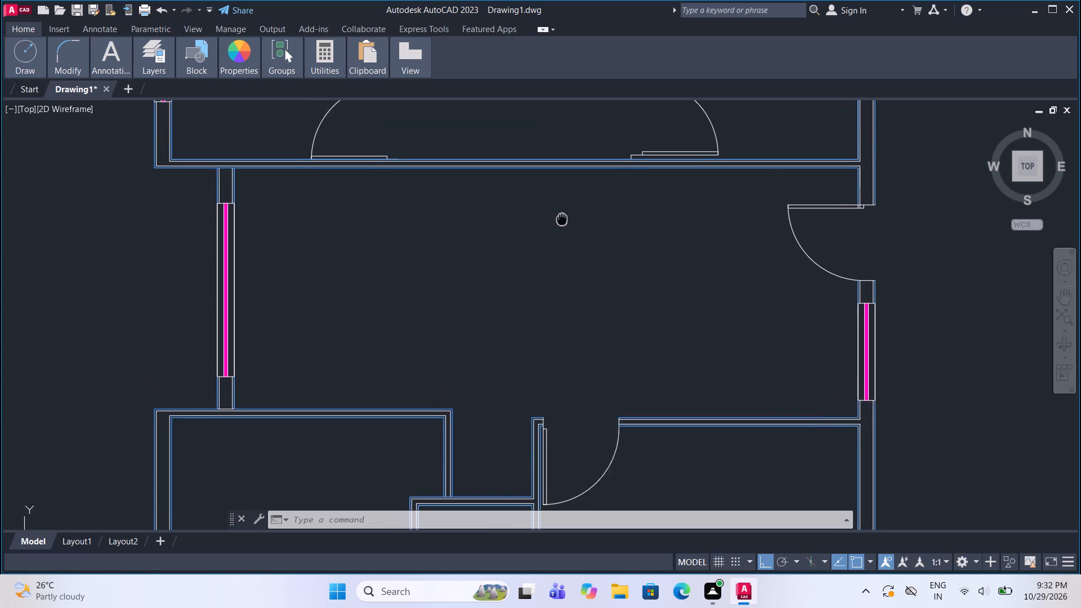
middle_drag(564, 230, 564, 303)
middle_drag(551, 177, 543, 316)
middle_drag(553, 235, 555, 330)
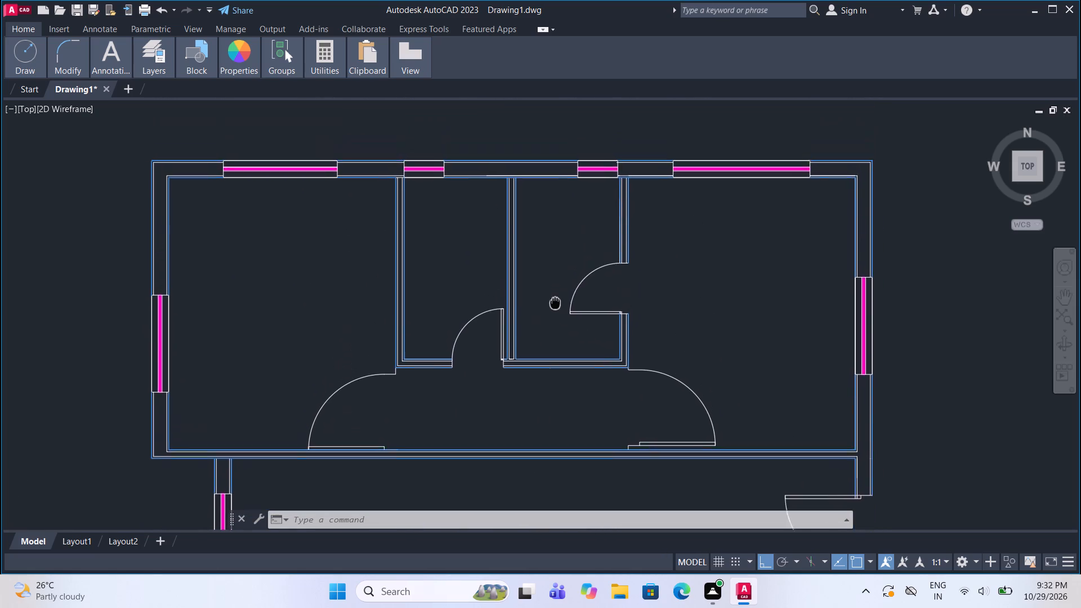
middle_drag(555, 330, 529, 203)
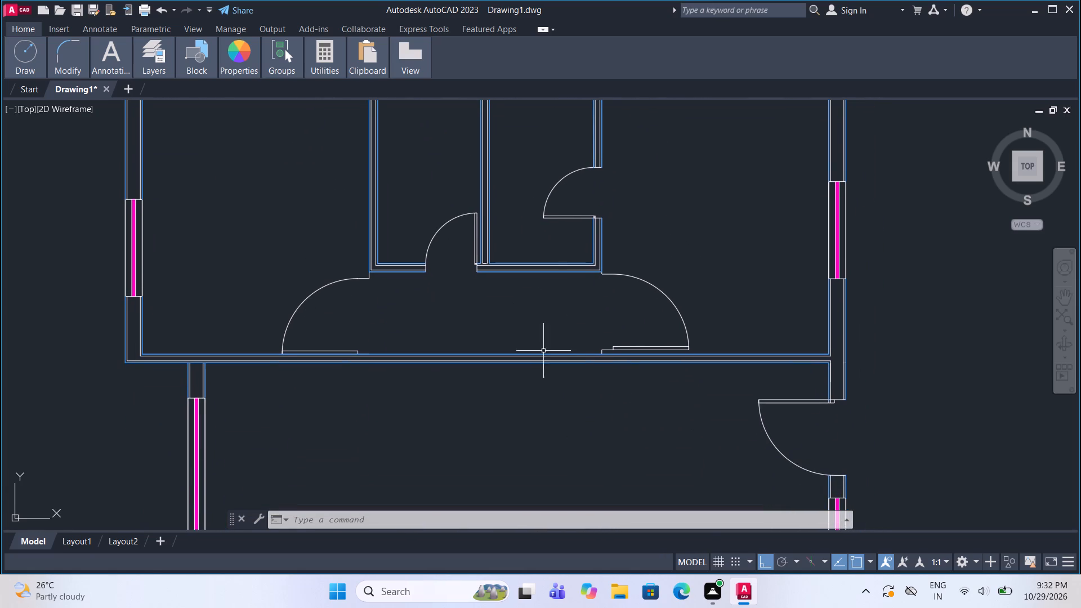
middle_drag(547, 361, 539, 118)
middle_drag(580, 373, 579, 359)
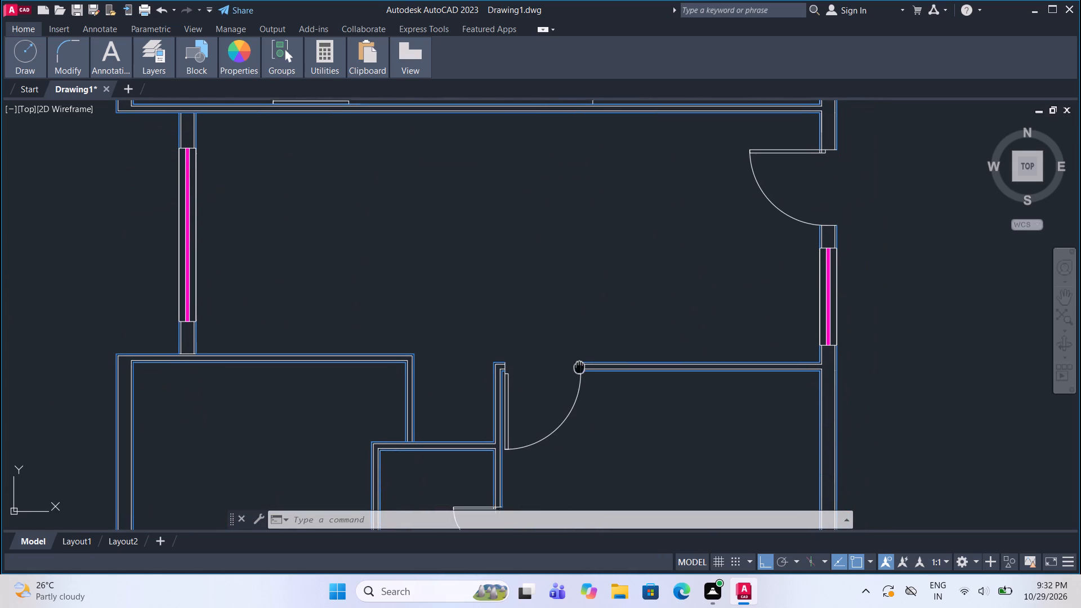
middle_drag(579, 359, 586, 223)
scroll(530, 226, up, 3)
scroll(531, 226, down, 2)
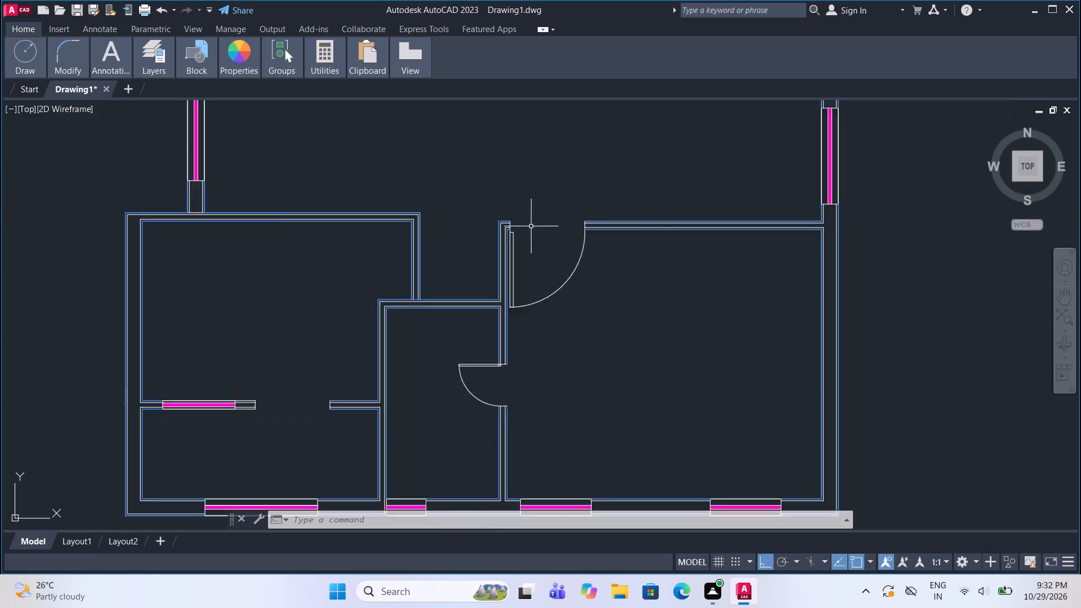
scroll(531, 226, down, 2)
scroll(520, 333, up, 3)
scroll(520, 333, down, 2)
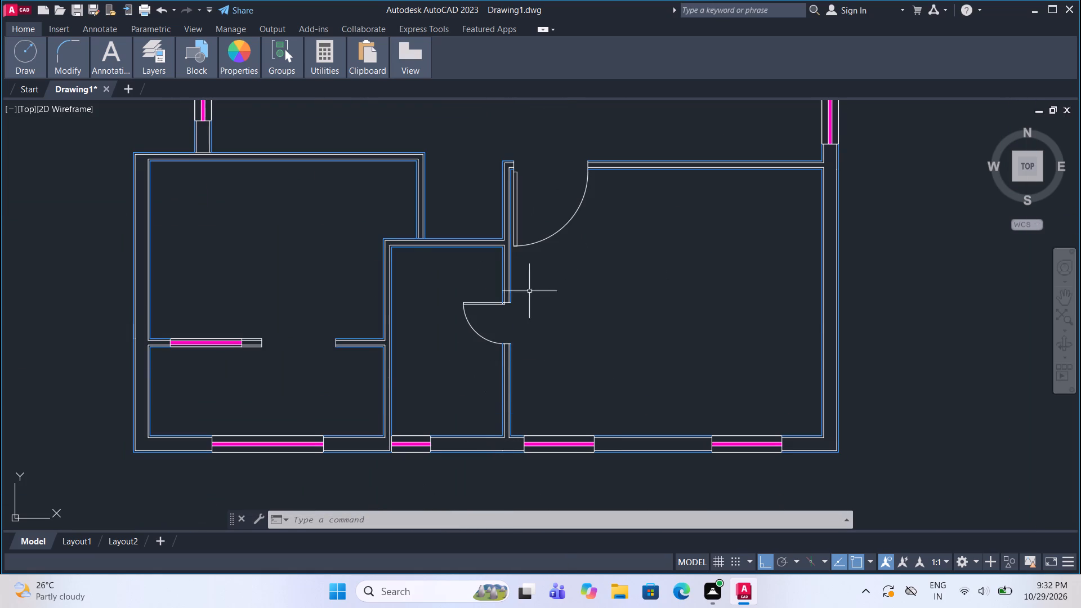
middle_drag(540, 231, 542, 394)
middle_drag(582, 224, 577, 431)
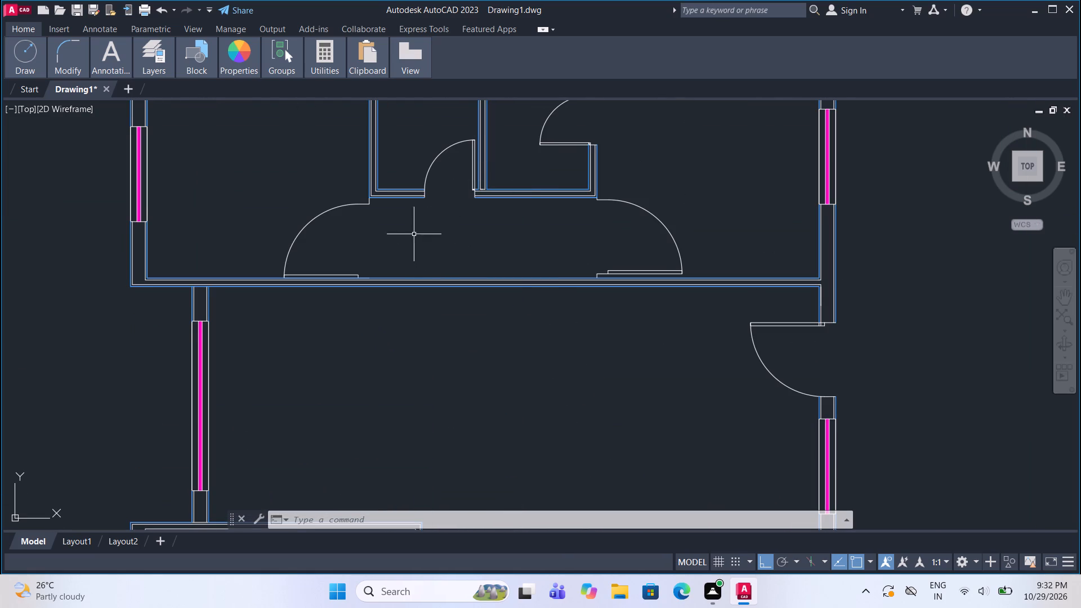
Select all door blocks similar to the north wing's southwest door and assign them to the door layer.
middle_drag(418, 262, 430, 363)
middle_drag(417, 244, 492, 247)
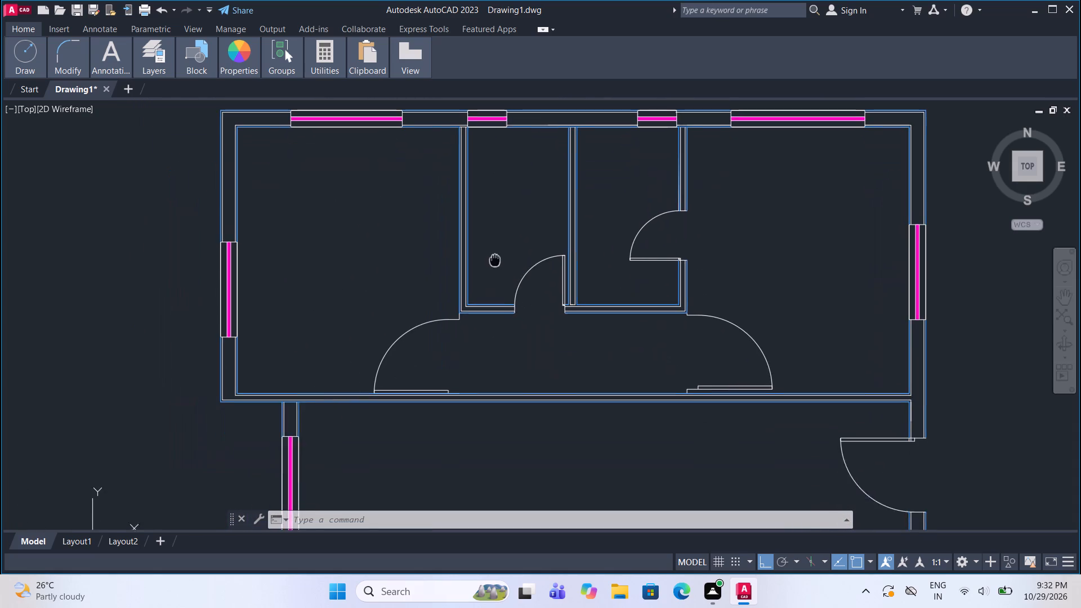
middle_drag(492, 247, 492, 248)
click(387, 329)
click(371, 359)
right_click(392, 334)
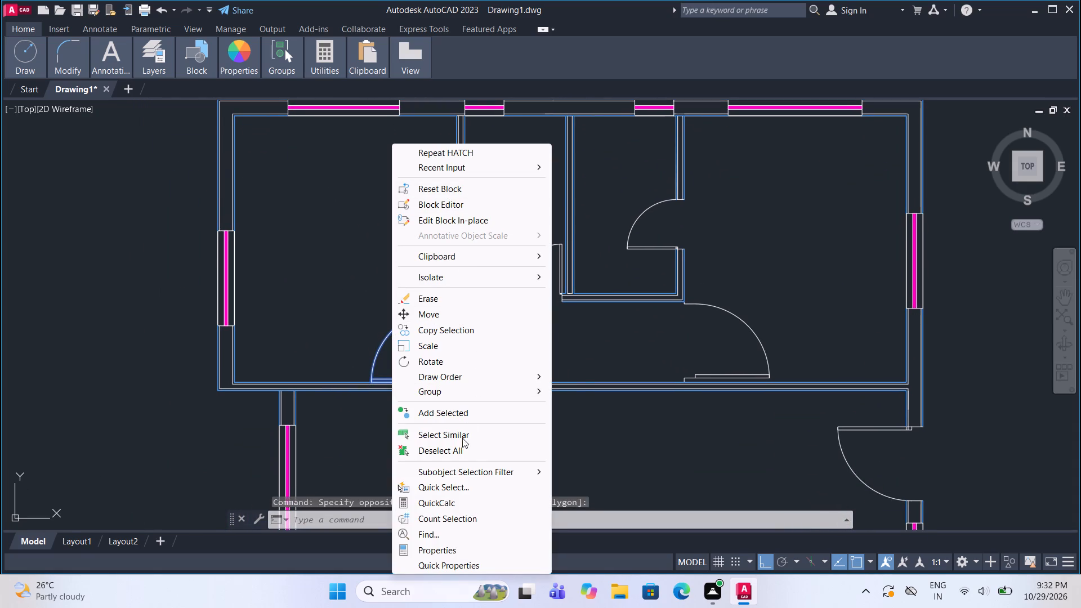
click(462, 431)
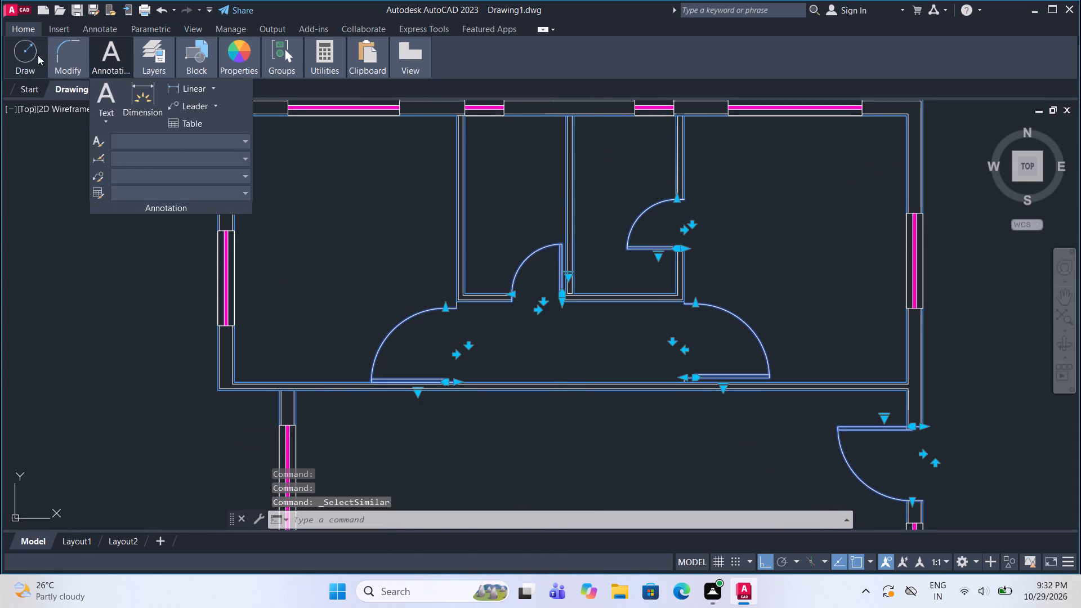
click(139, 45)
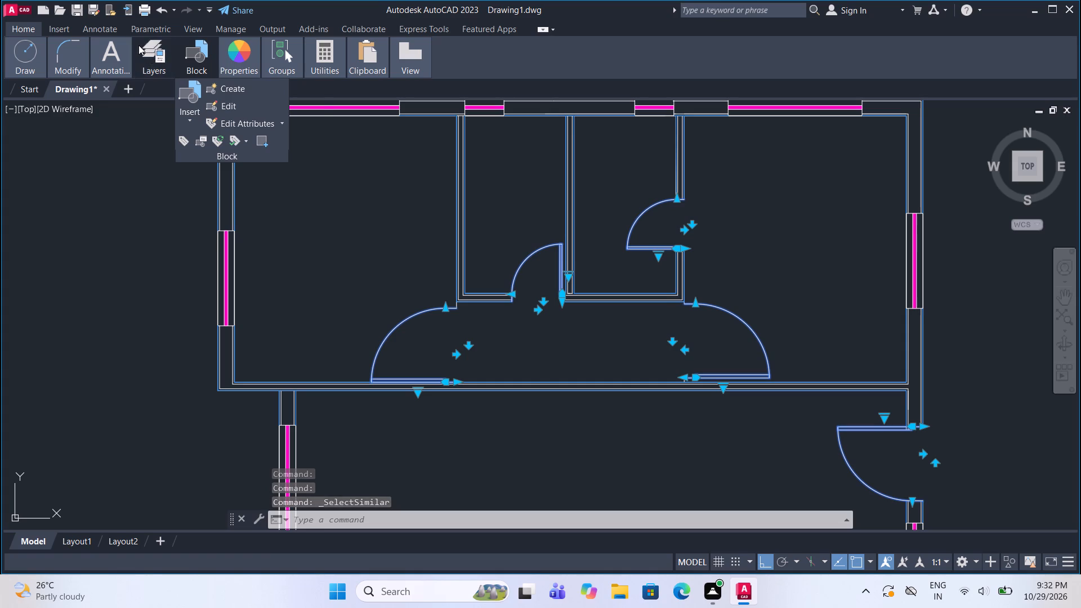
click(148, 54)
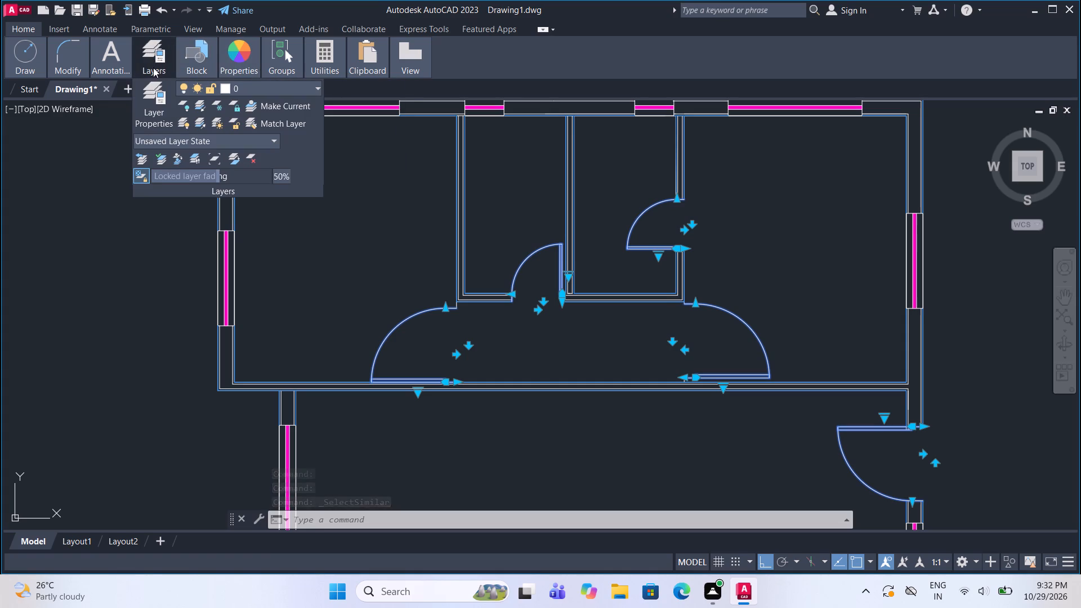
click(252, 91)
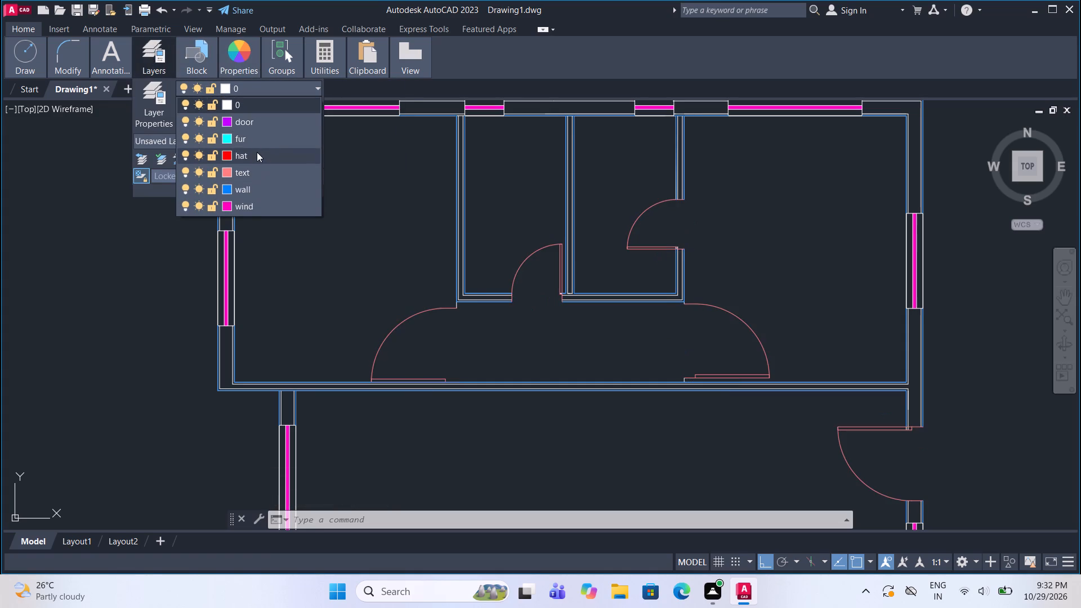
click(252, 120)
key(Escape)
scroll(255, 259, down, 1)
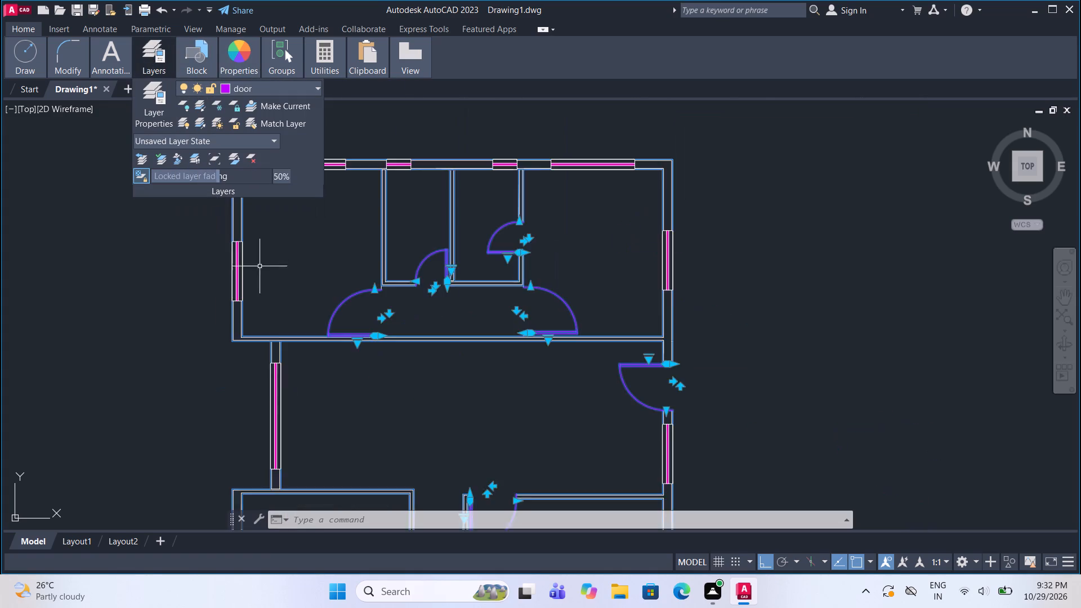
scroll(261, 271, down, 1)
key(Escape)
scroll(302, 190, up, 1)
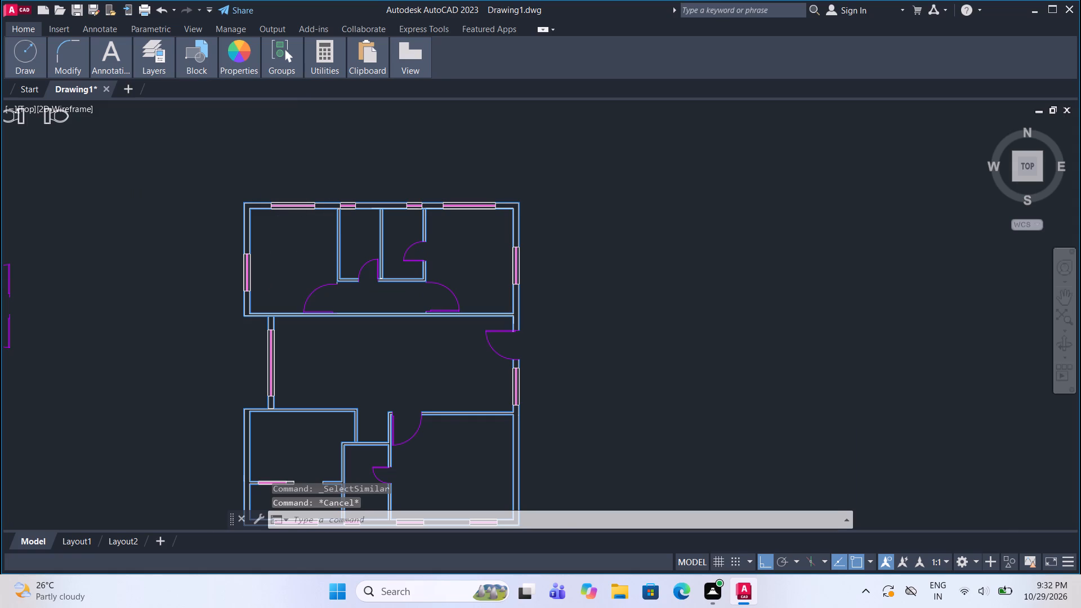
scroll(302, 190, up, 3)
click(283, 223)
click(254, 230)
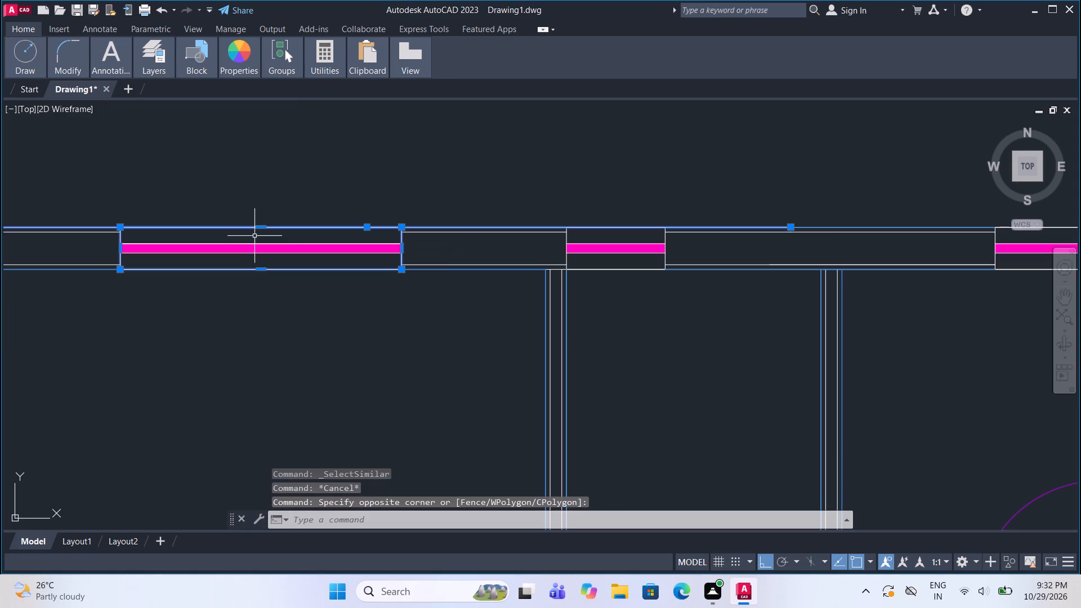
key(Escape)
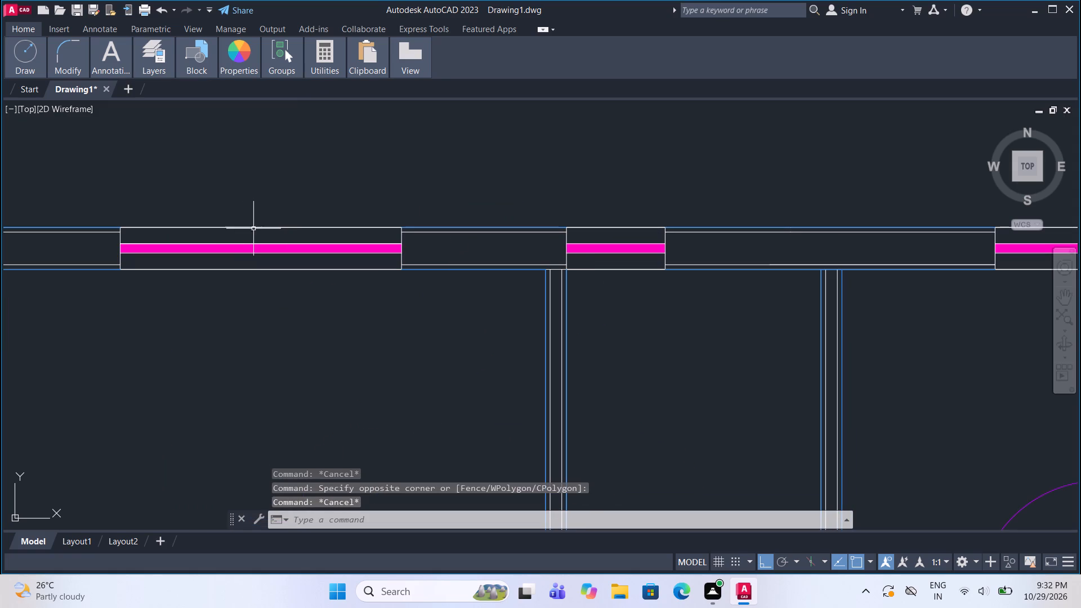
Assign the window outlines in the north, east, west and south walls and southwest partition, except the south wall's narrowest window, to the wind layer.
click(253, 229)
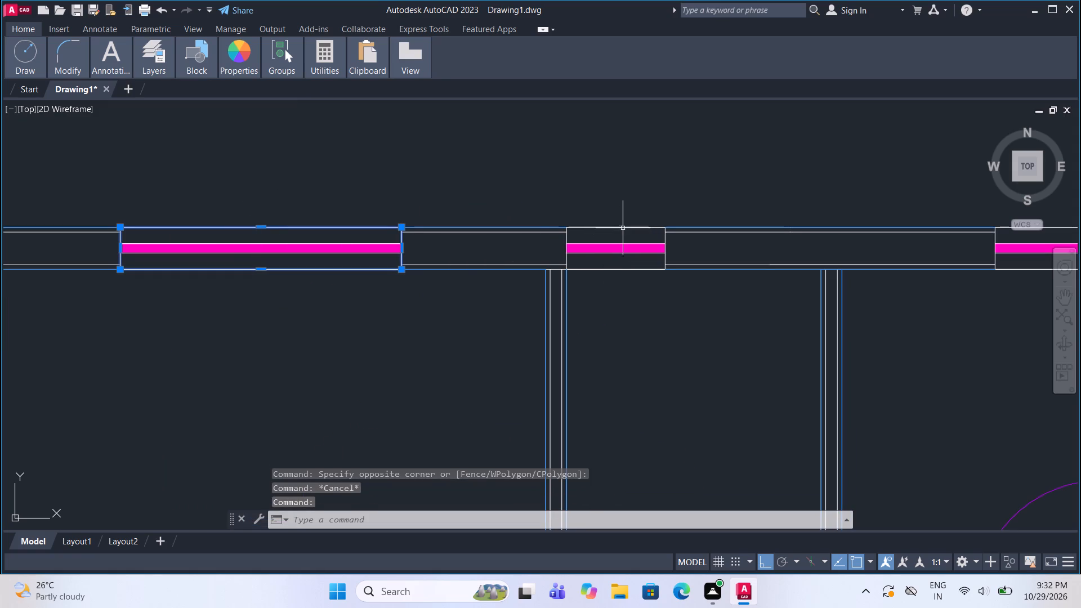
click(620, 227)
scroll(404, 249, down, 3)
scroll(586, 240, up, 3)
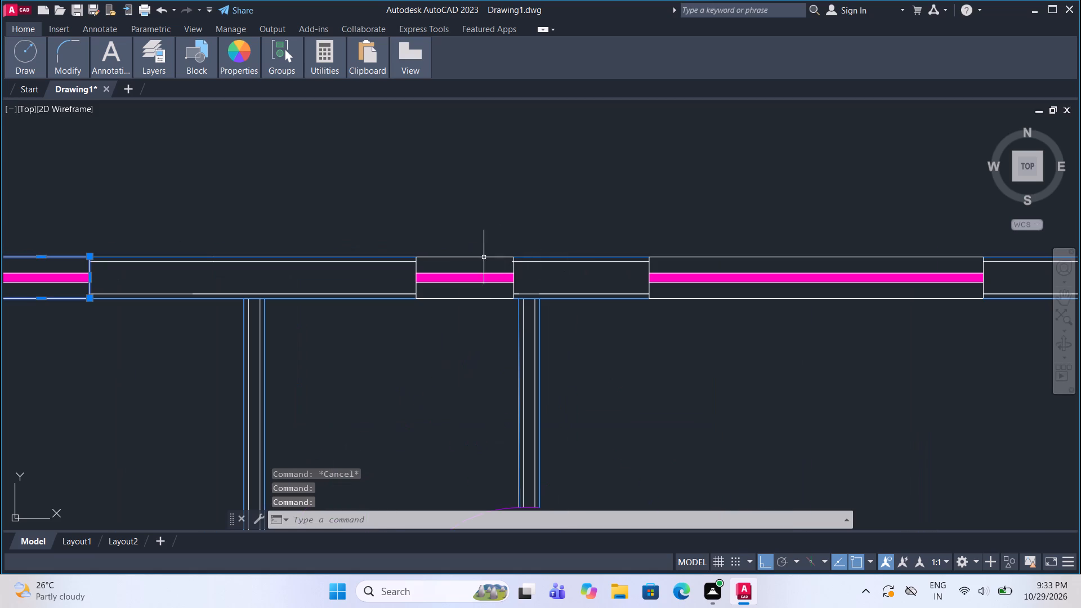
click(475, 257)
click(708, 258)
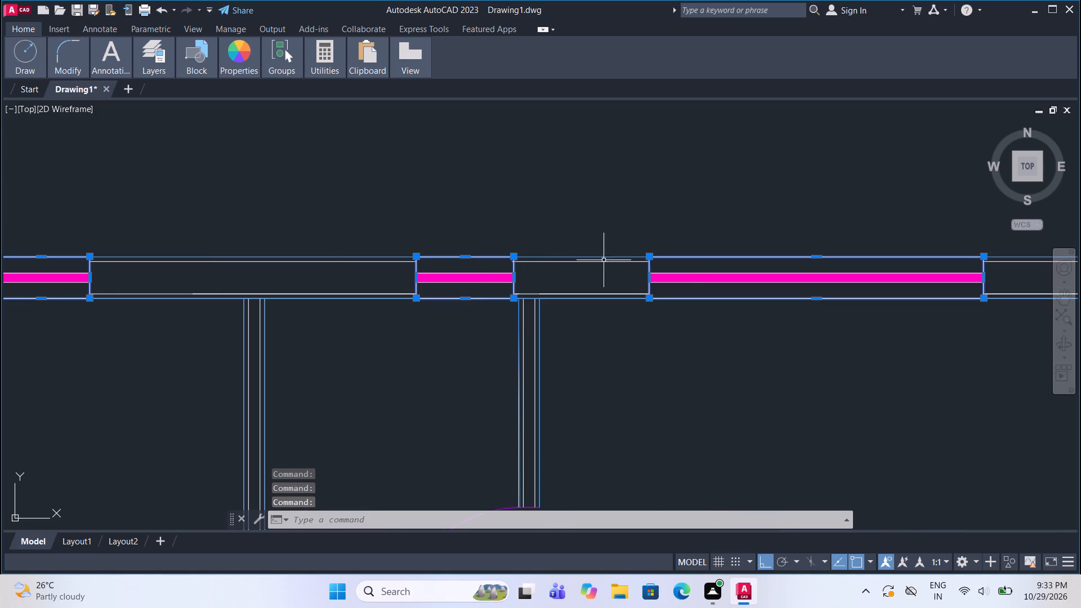
scroll(328, 237, down, 5)
scroll(408, 245, up, 5)
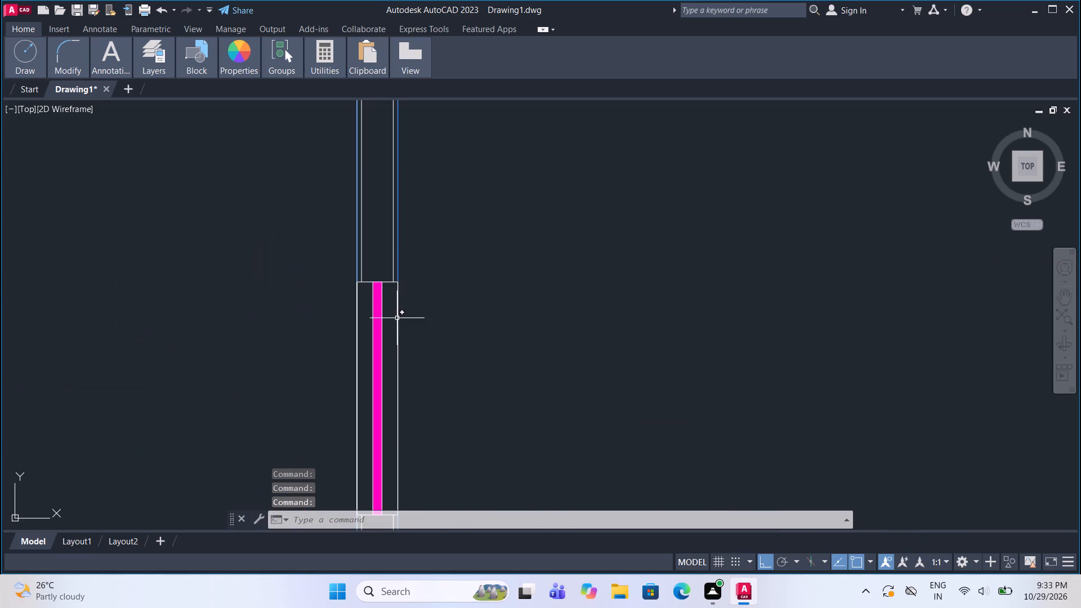
click(397, 319)
scroll(414, 216, down, 6)
scroll(407, 279, up, 5)
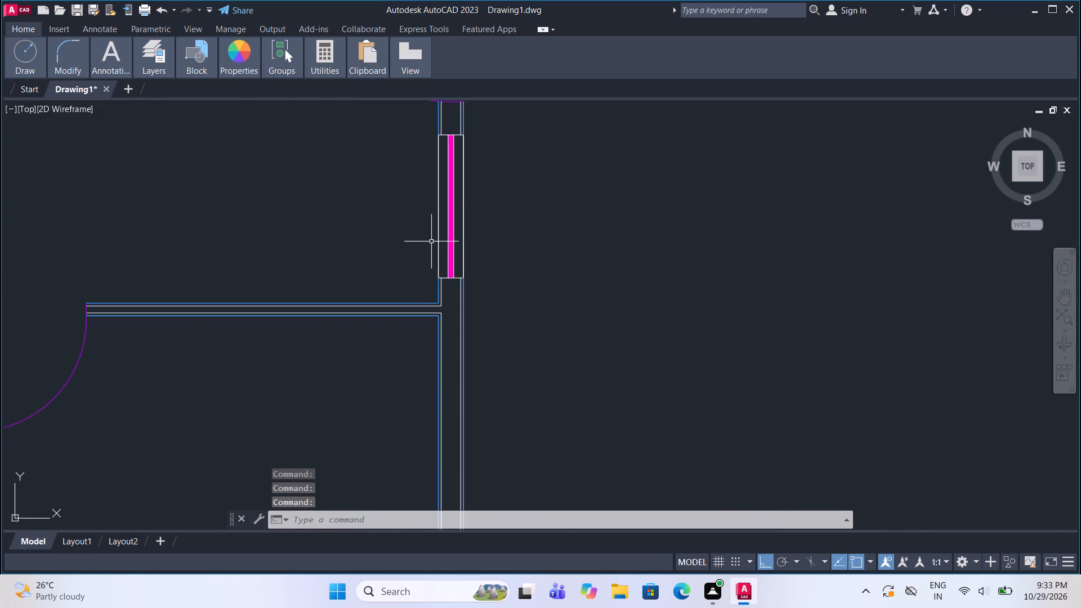
click(437, 249)
scroll(410, 240, down, 4)
scroll(387, 315, up, 4)
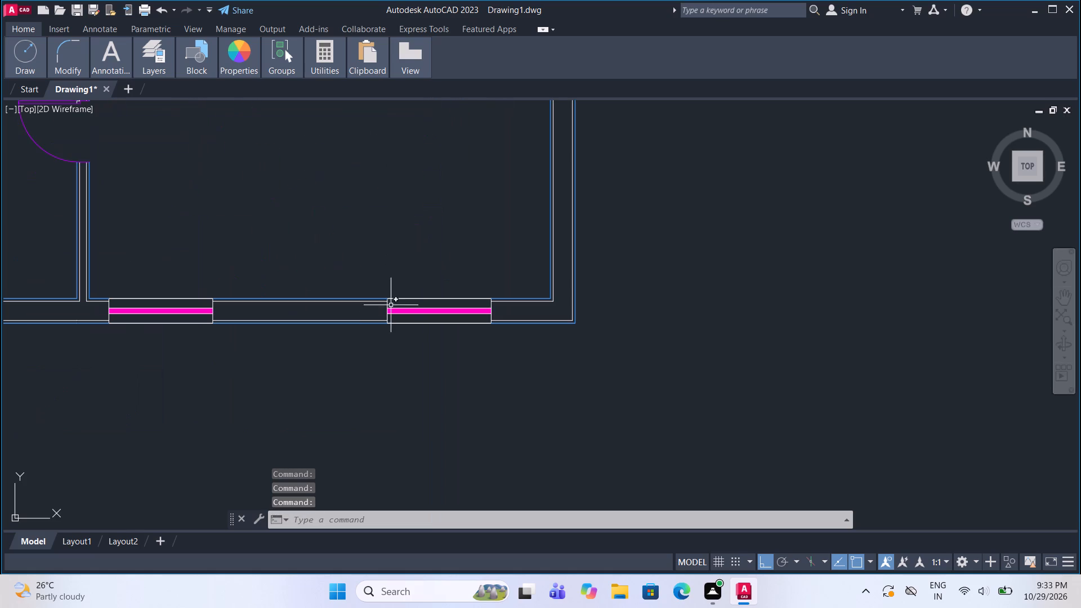
click(394, 299)
click(186, 299)
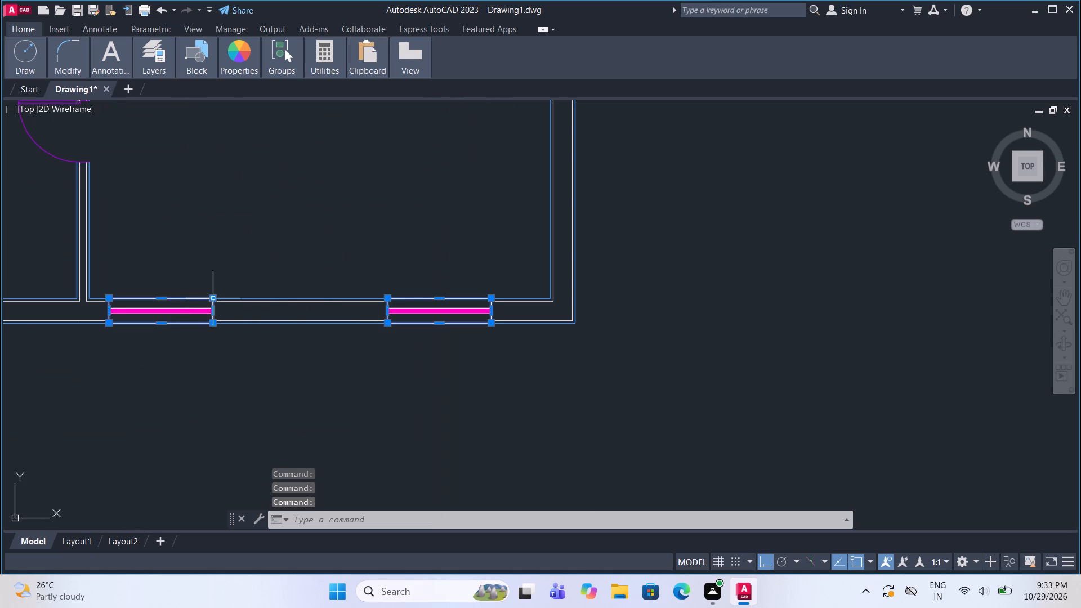
scroll(454, 270, down, 3)
scroll(298, 282, up, 3)
click(252, 262)
scroll(272, 290, down, 1)
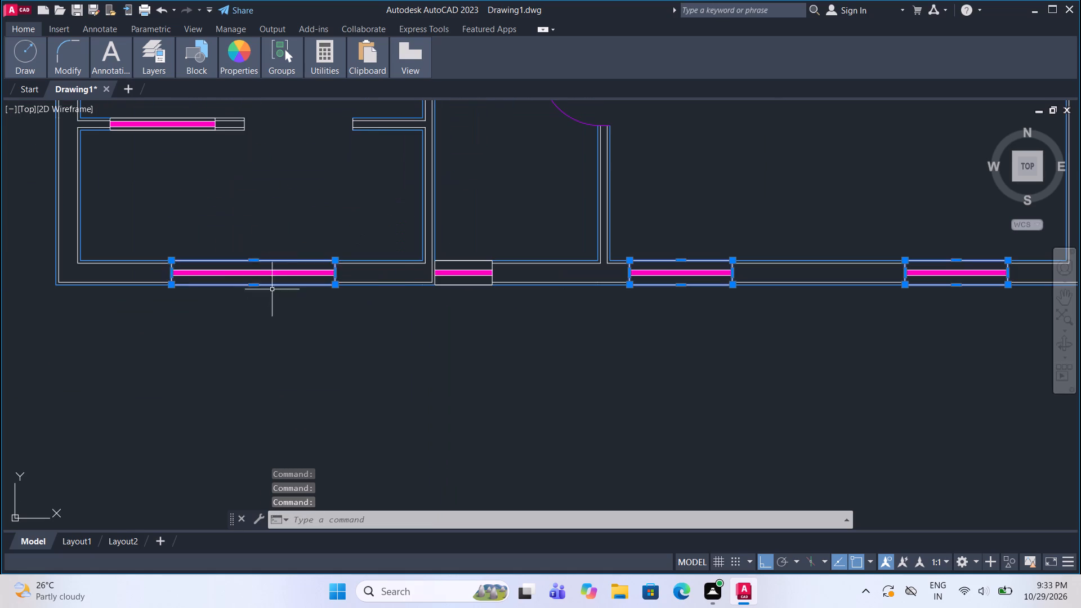
scroll(272, 291, down, 2)
scroll(248, 247, up, 3)
click(251, 254)
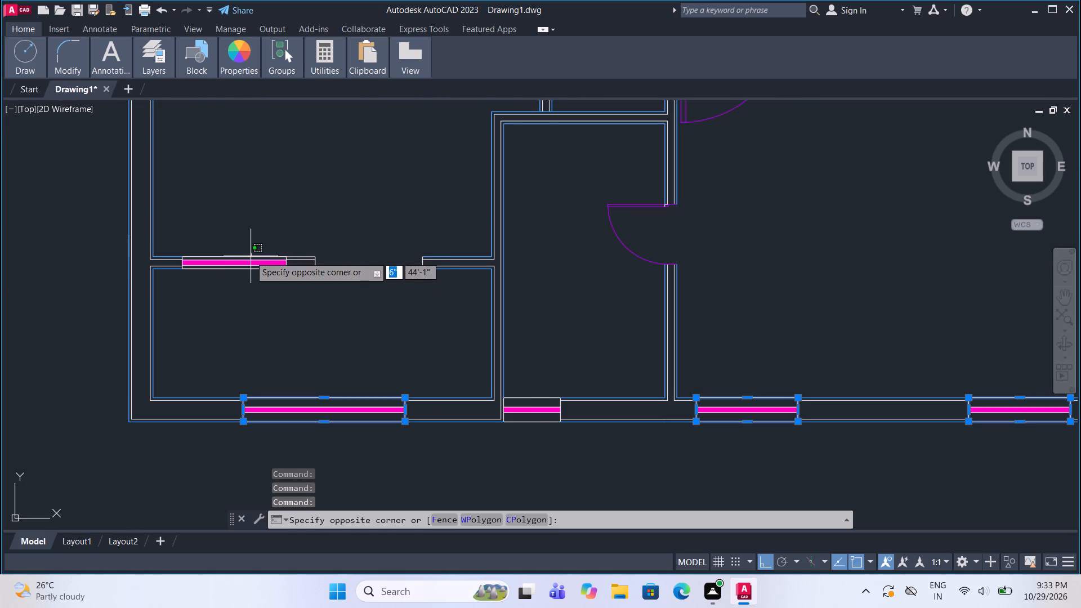
click(250, 256)
scroll(250, 256, up, 2)
click(250, 258)
scroll(347, 281, down, 5)
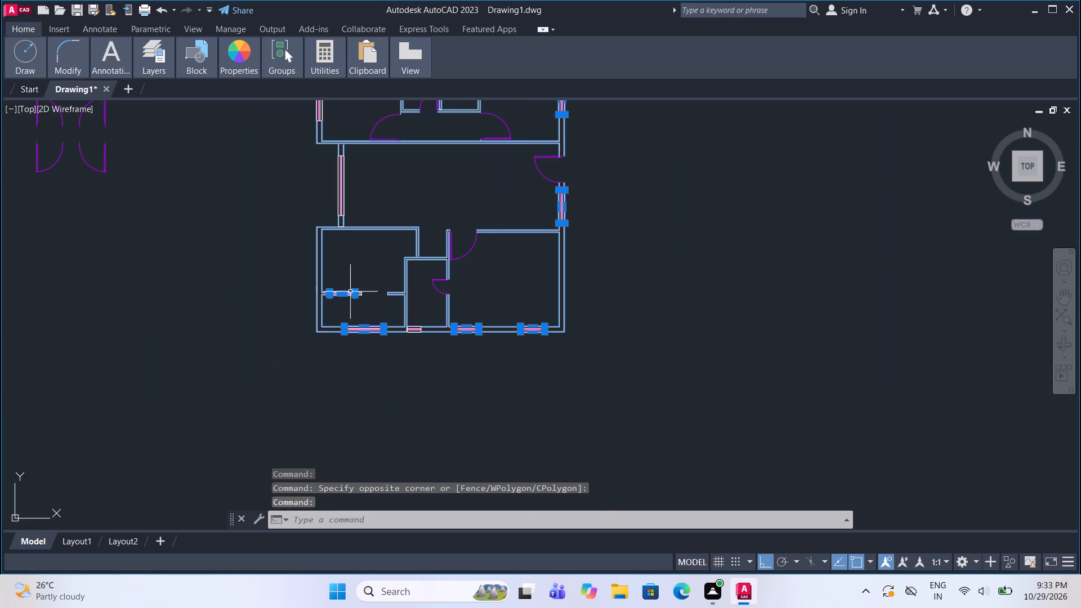
scroll(346, 187, up, 5)
click(301, 221)
scroll(332, 288, down, 5)
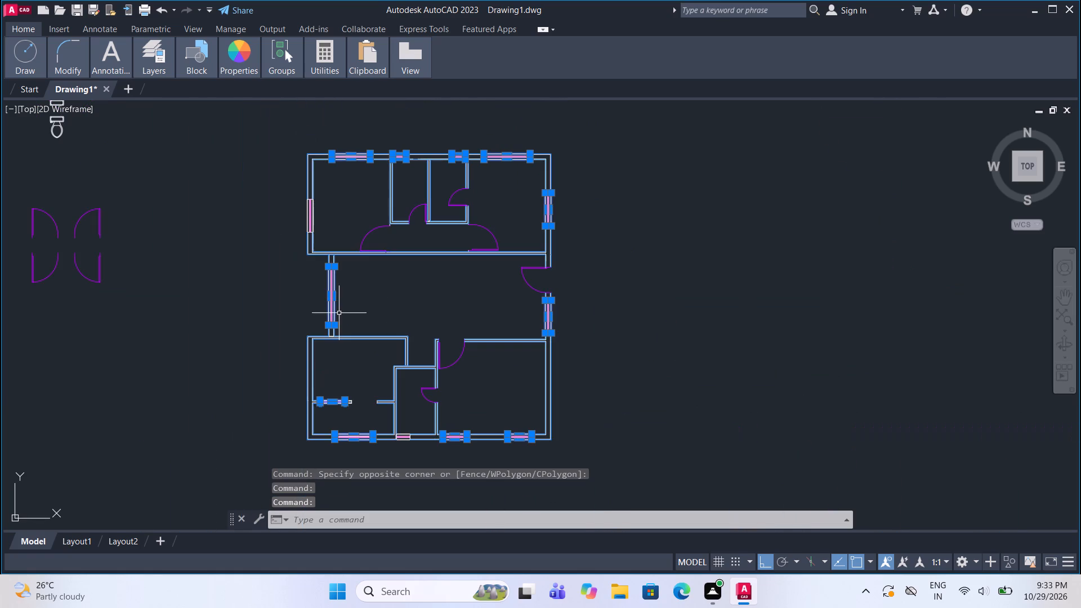
scroll(300, 207, up, 4)
click(342, 241)
scroll(302, 262, down, 4)
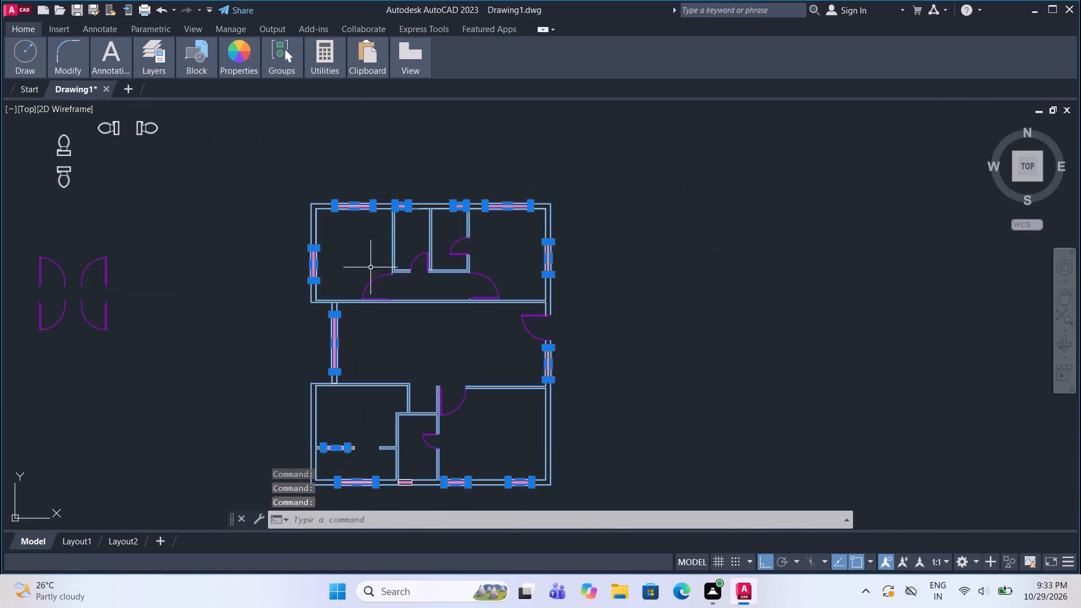
double_click(148, 55)
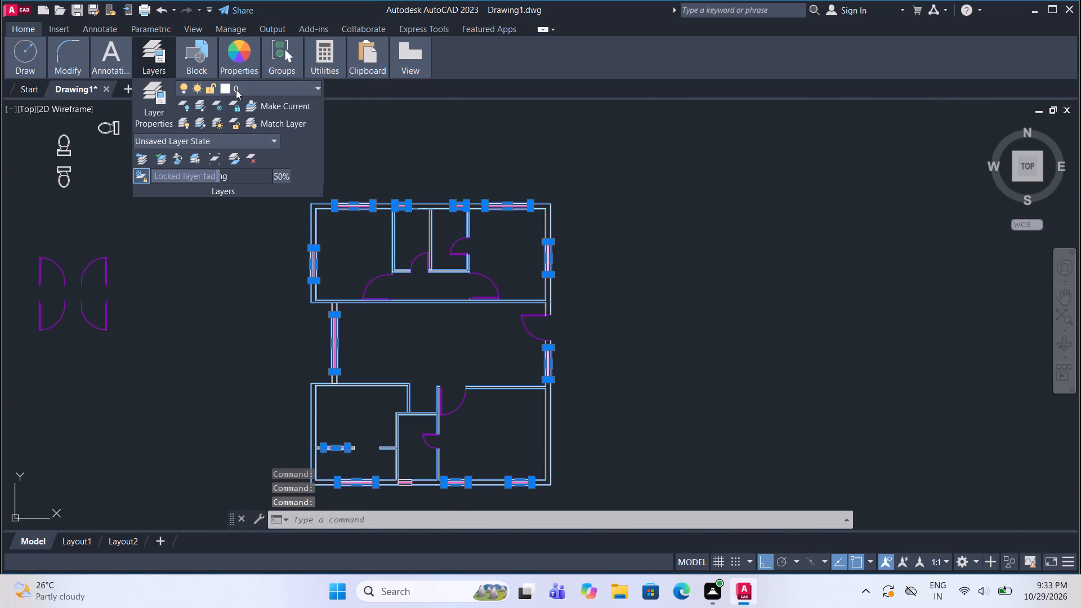
click(236, 90)
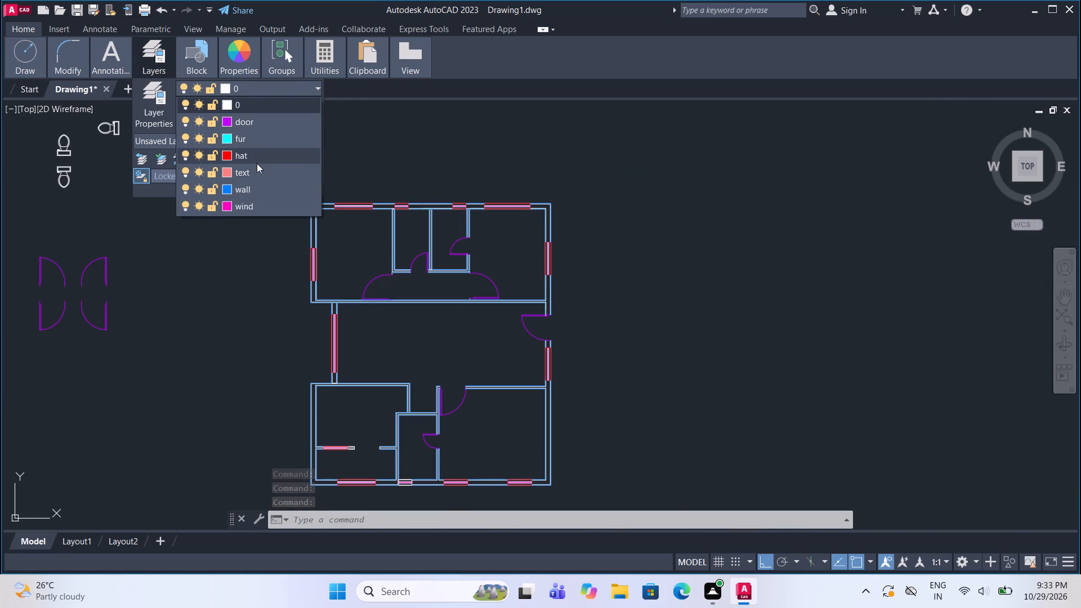
click(253, 204)
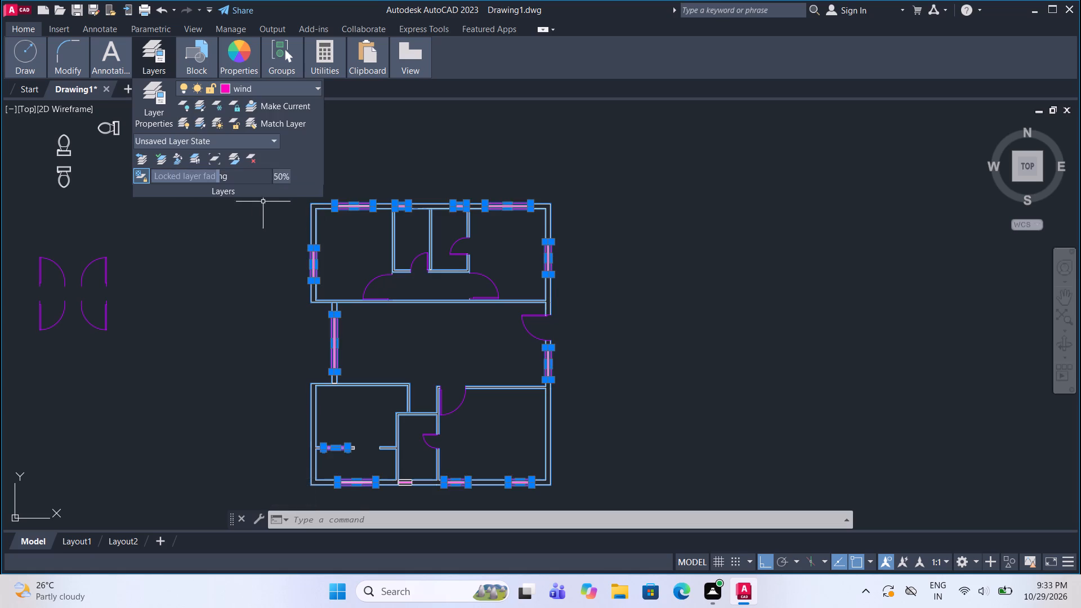
key(Escape)
Open the list of available layers to choose a different current layer, with no objects selected.
scroll(372, 195, up, 1)
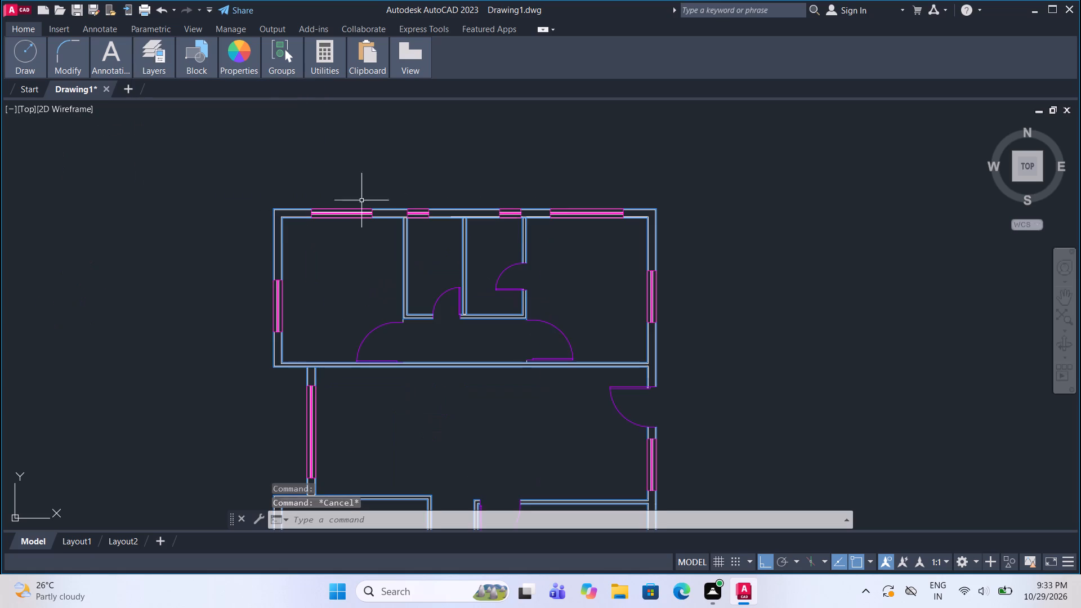
scroll(324, 196, down, 2)
scroll(328, 236, up, 1)
scroll(309, 176, up, 3)
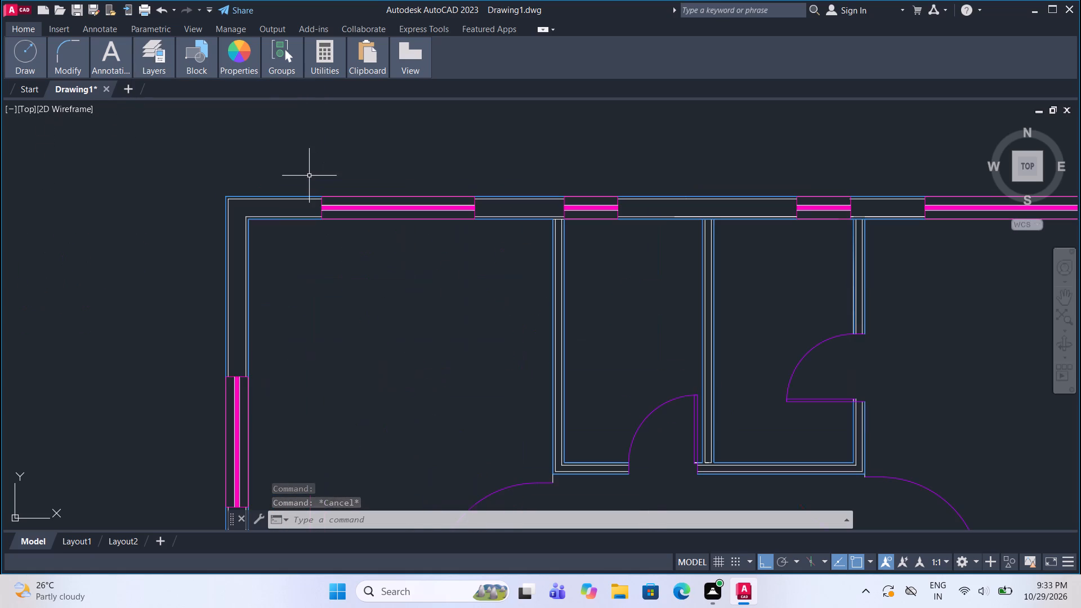
click(147, 47)
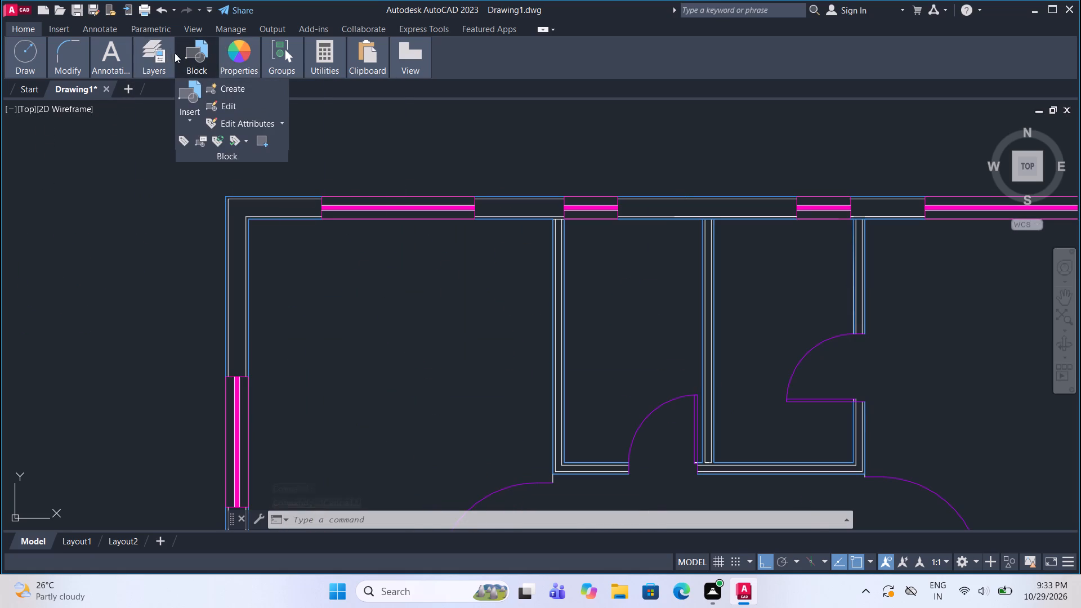
click(149, 43)
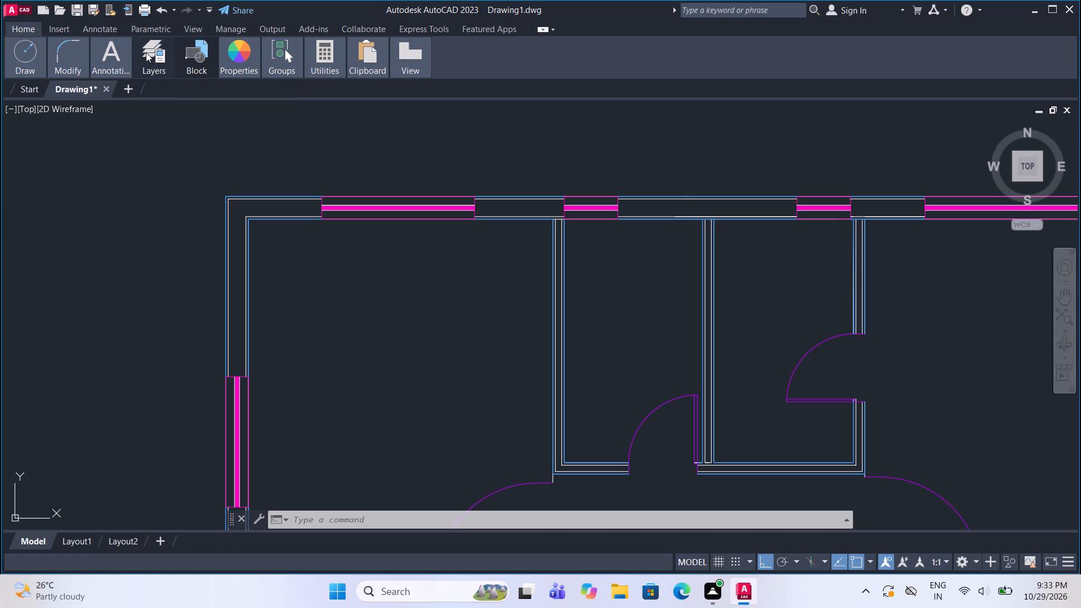
click(146, 52)
click(260, 90)
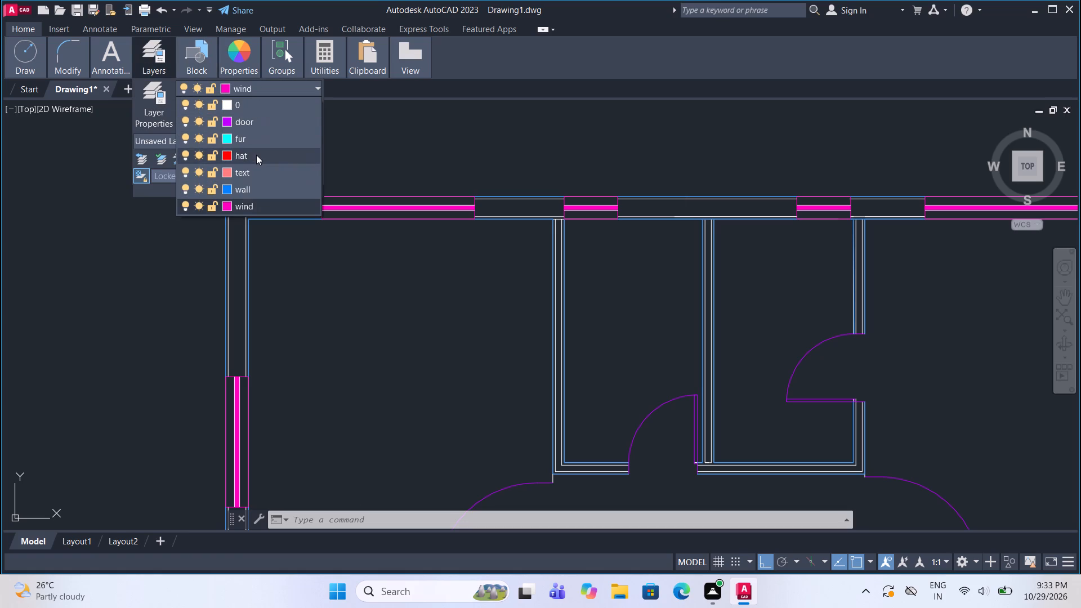
Make the hat layer current.
click(256, 157)
key(h)
key(Return)
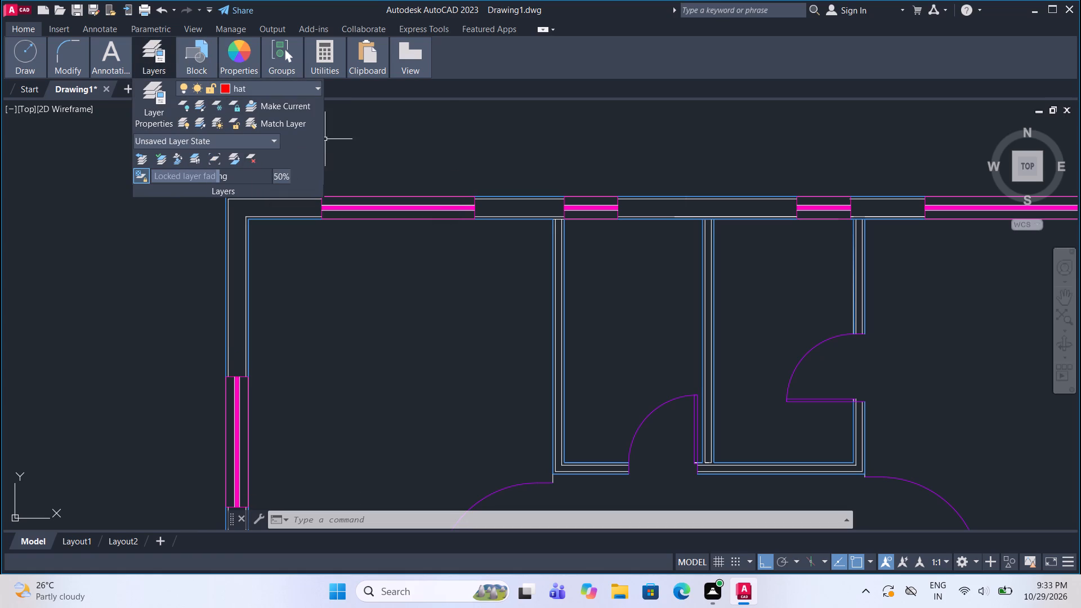
key(Escape)
Hatch the wall section around the north wing's northwest corner with the ANSI32 pattern.
key(h)
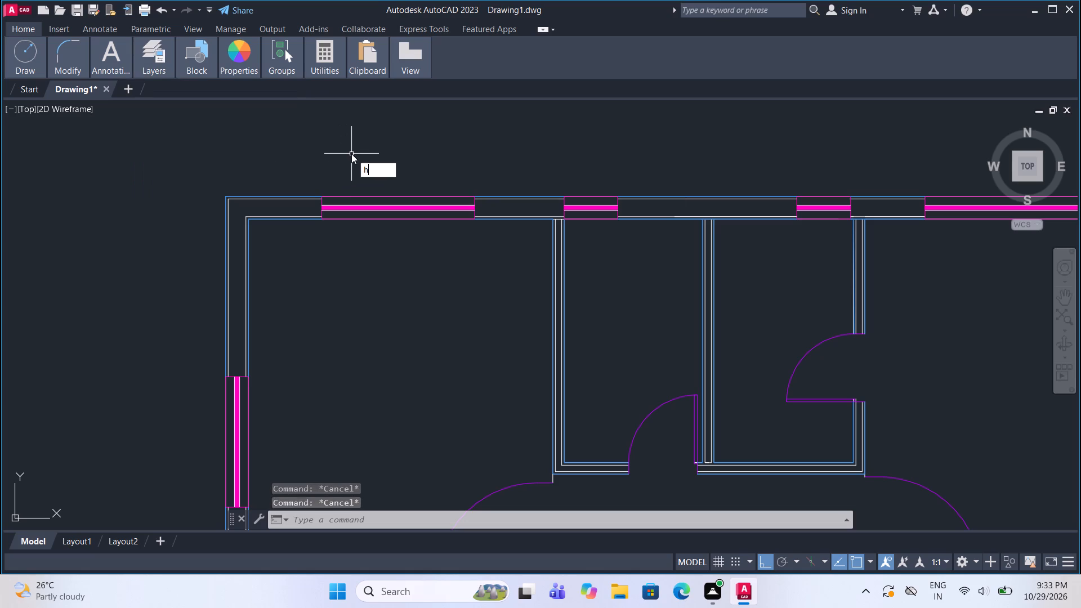
key(Return)
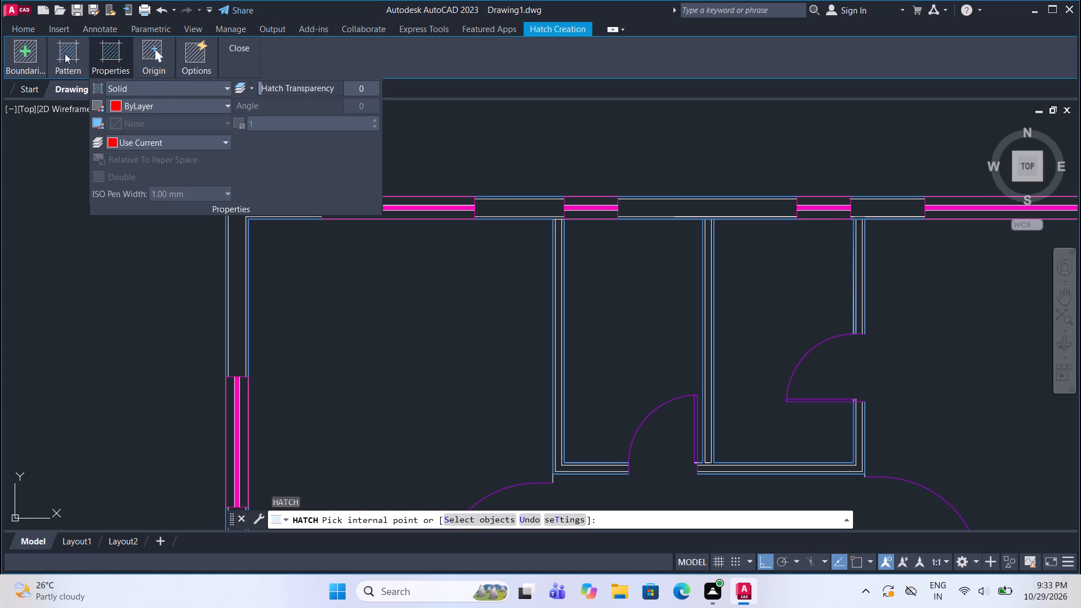
click(65, 53)
click(231, 100)
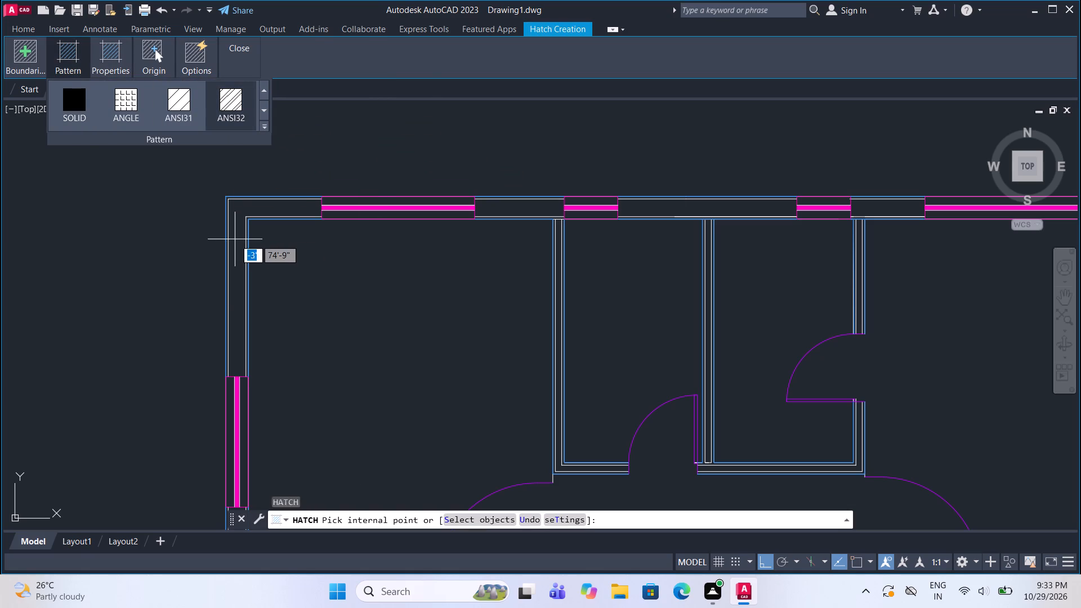
click(235, 239)
Increase the ANSI32 hatch scale so the lines in the northwest corner wall are spaced more widely.
scroll(235, 239, up, 1)
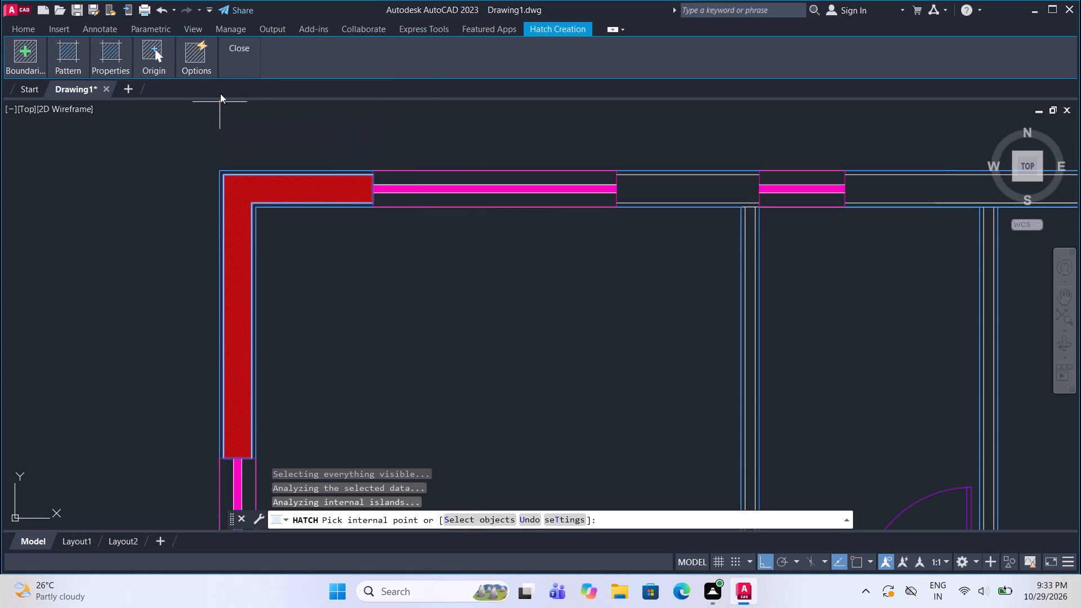
click(65, 55)
double_click(65, 55)
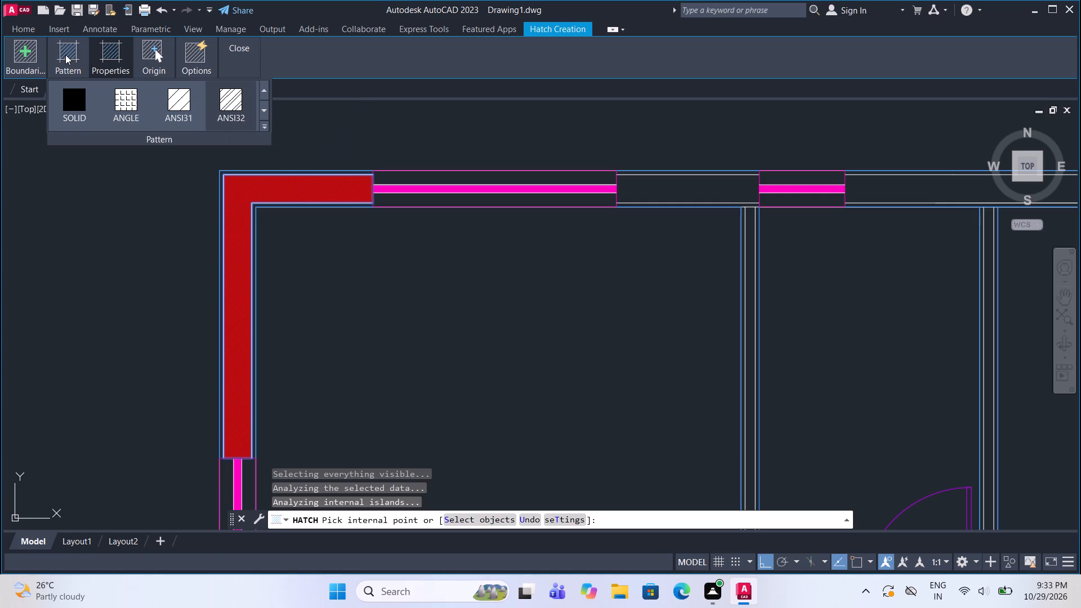
click(98, 55)
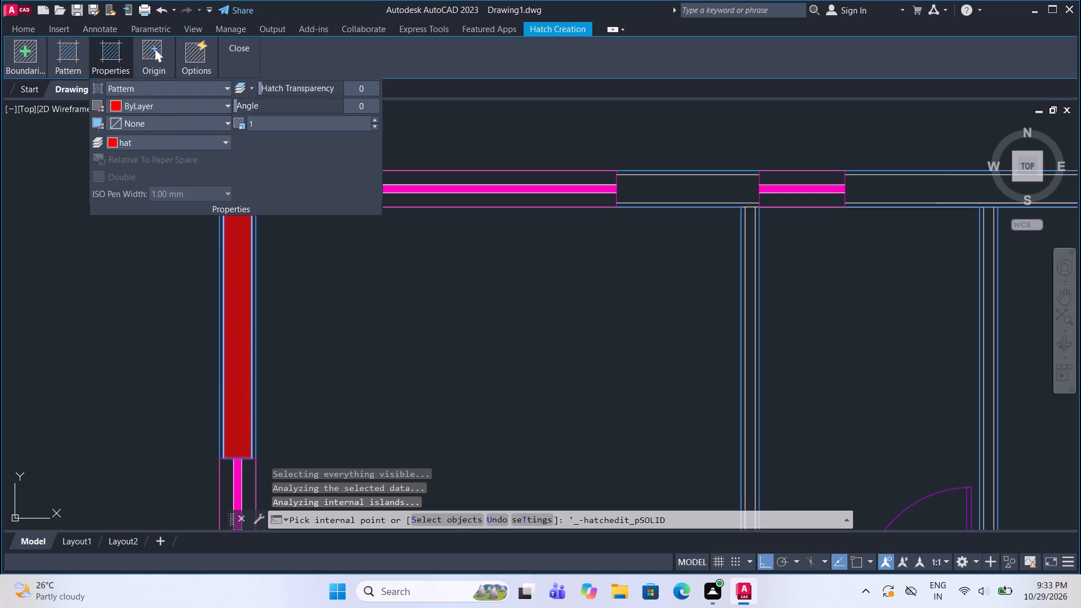
click(108, 59)
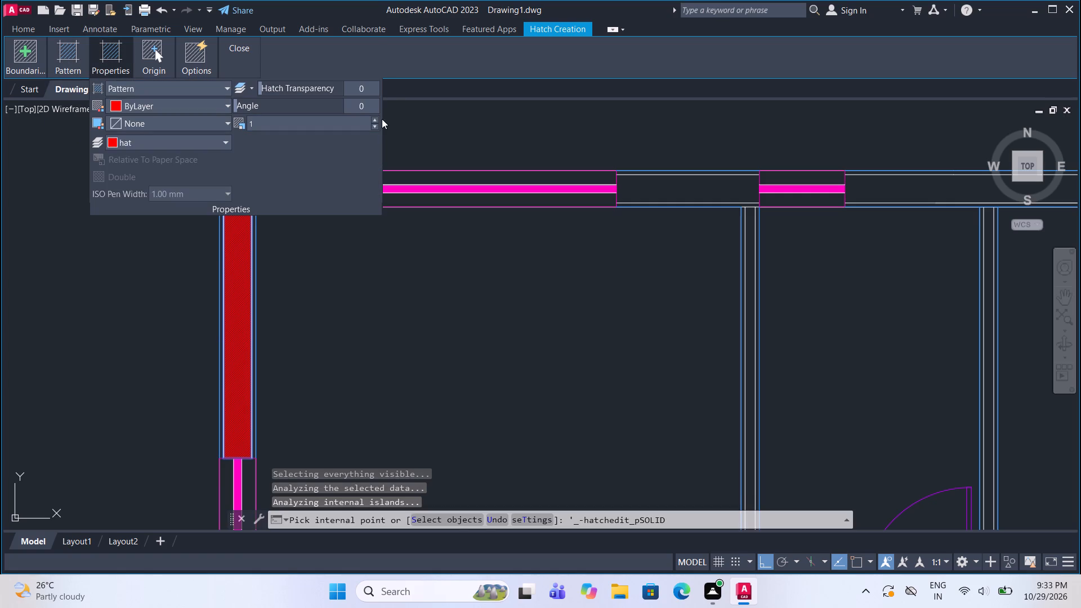
click(374, 119)
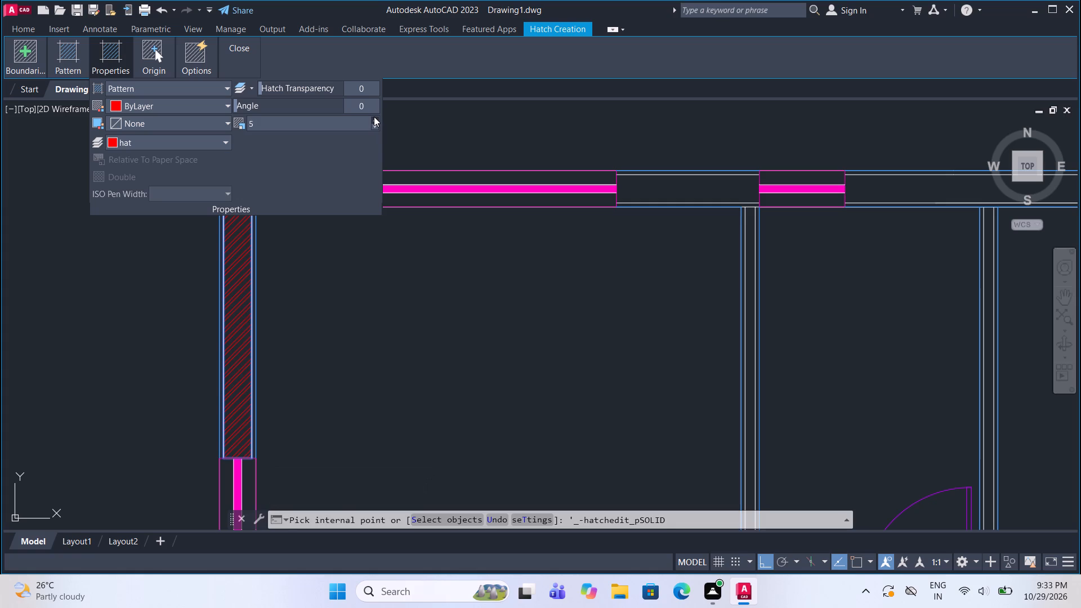
double_click(374, 117)
click(375, 117)
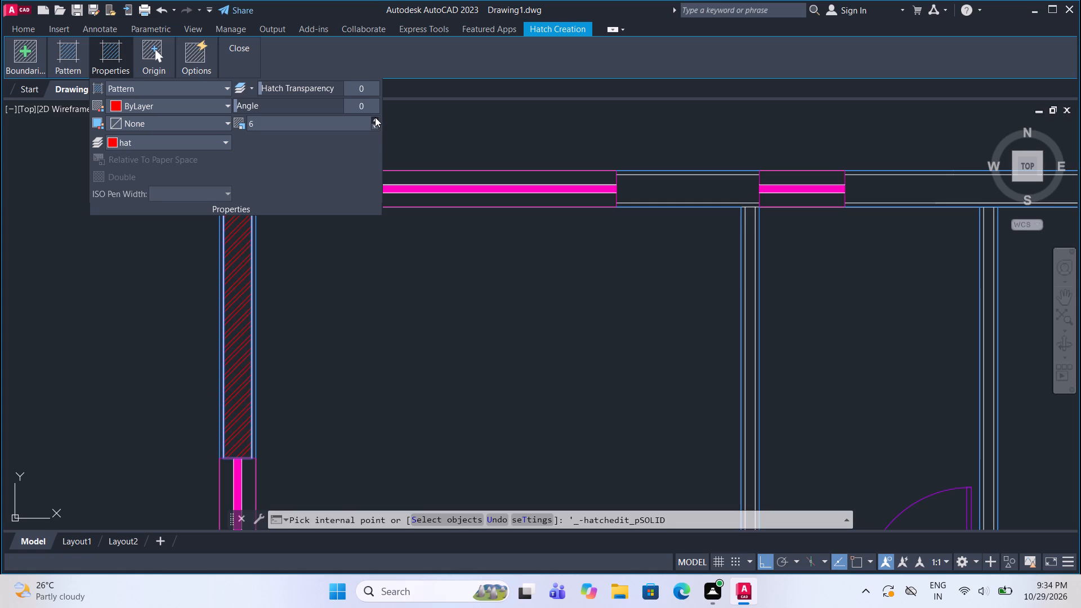
click(375, 117)
click(375, 117)
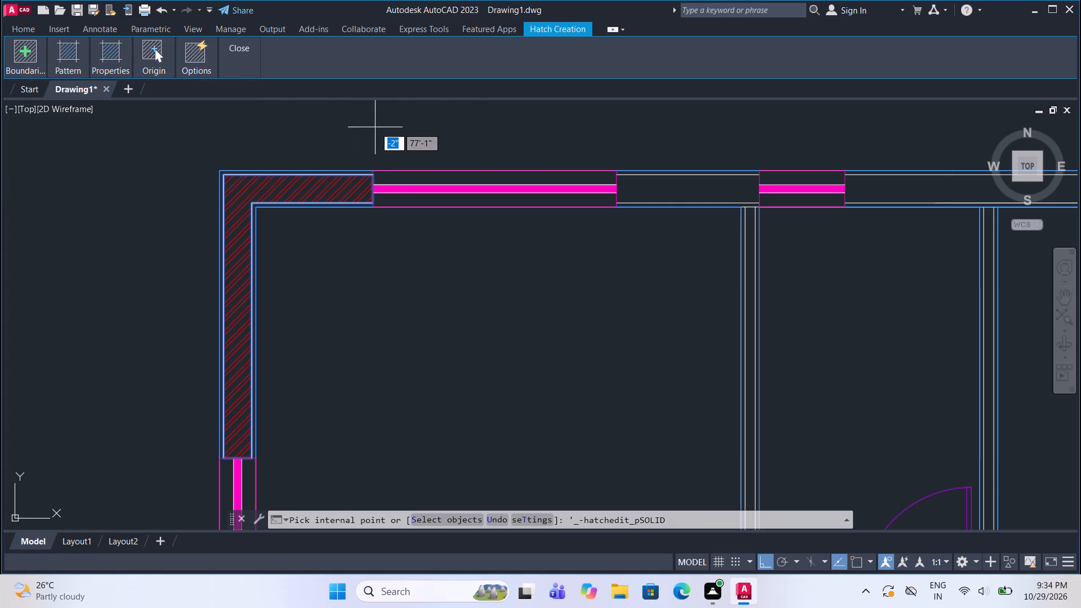
Hatch the north wall sections between the windows and the wall section around the northeast corner.
click(673, 187)
scroll(334, 221, down, 3)
scroll(522, 223, up, 2)
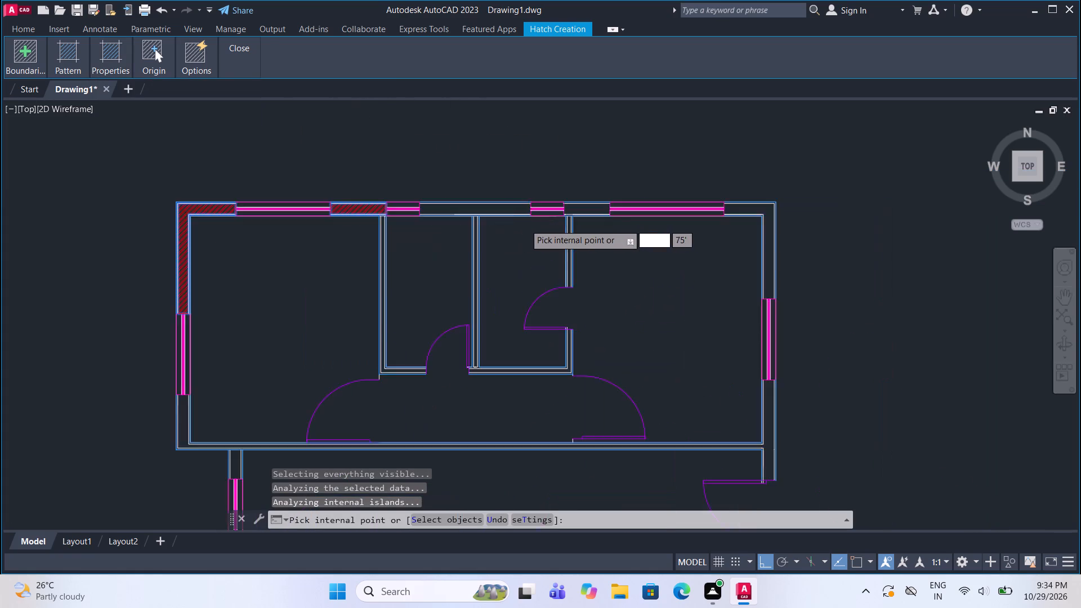
scroll(525, 224, up, 1)
click(456, 190)
click(641, 183)
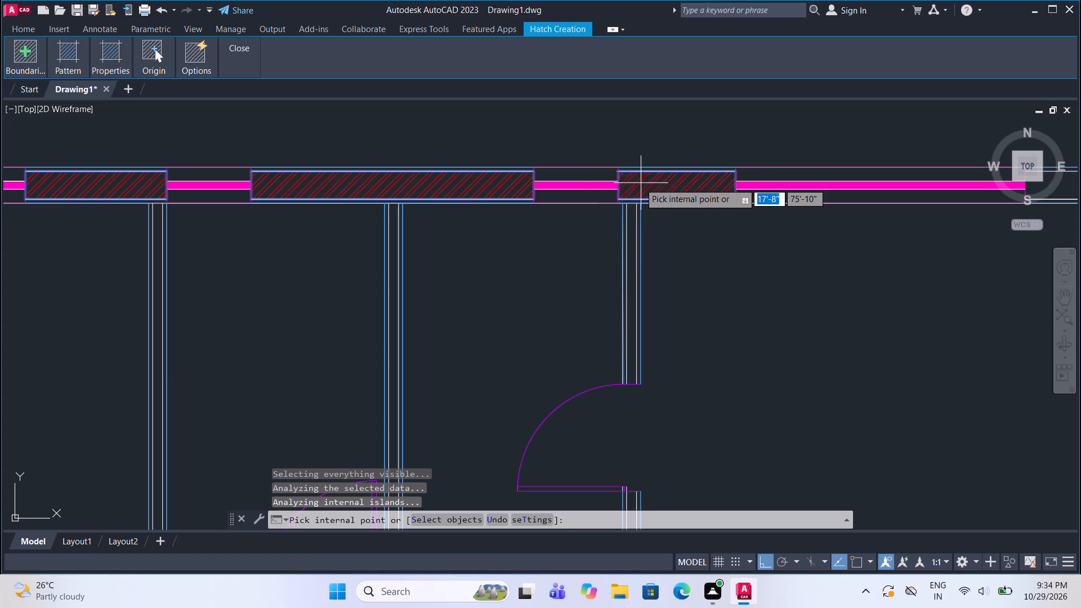
scroll(505, 223, down, 3)
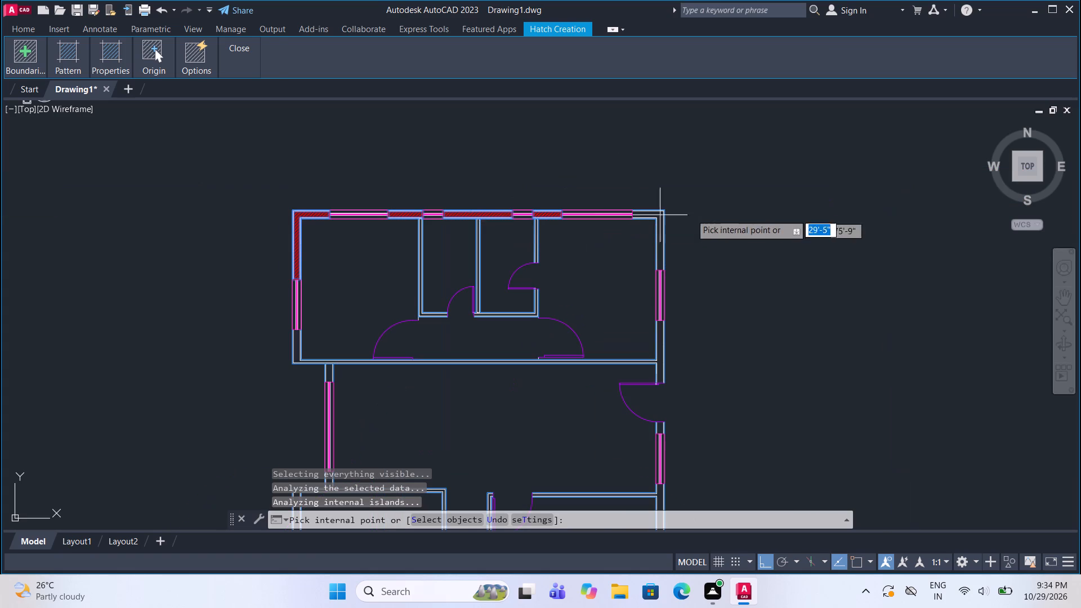
scroll(677, 222, up, 3)
click(597, 202)
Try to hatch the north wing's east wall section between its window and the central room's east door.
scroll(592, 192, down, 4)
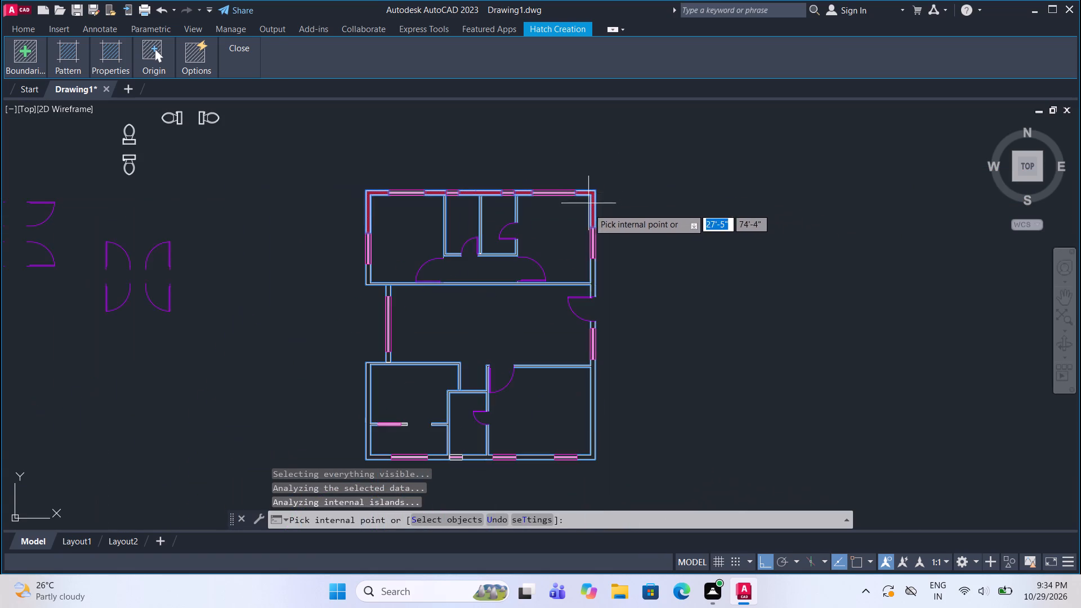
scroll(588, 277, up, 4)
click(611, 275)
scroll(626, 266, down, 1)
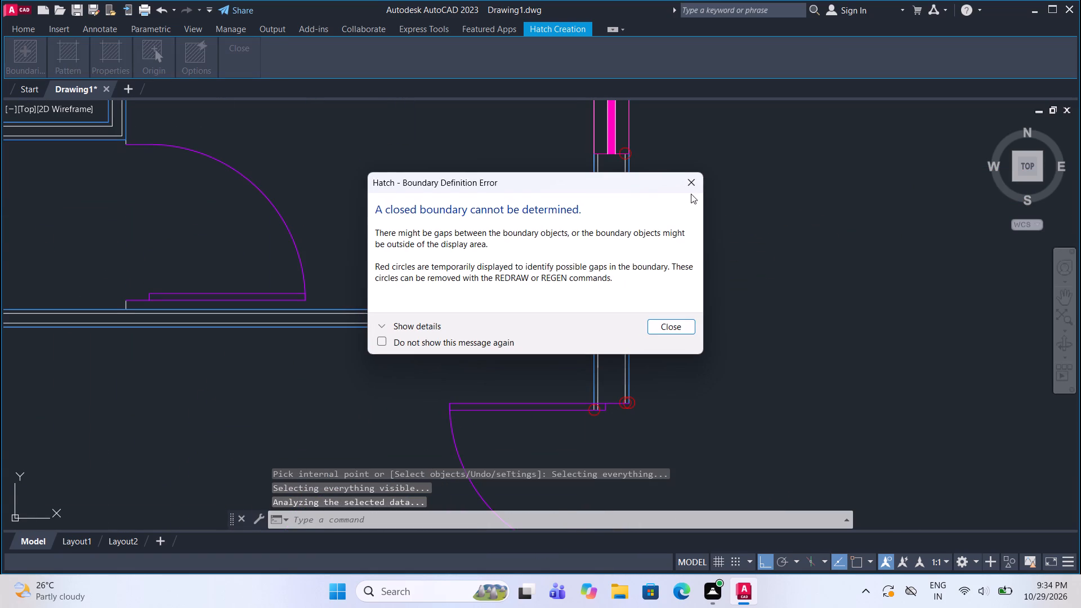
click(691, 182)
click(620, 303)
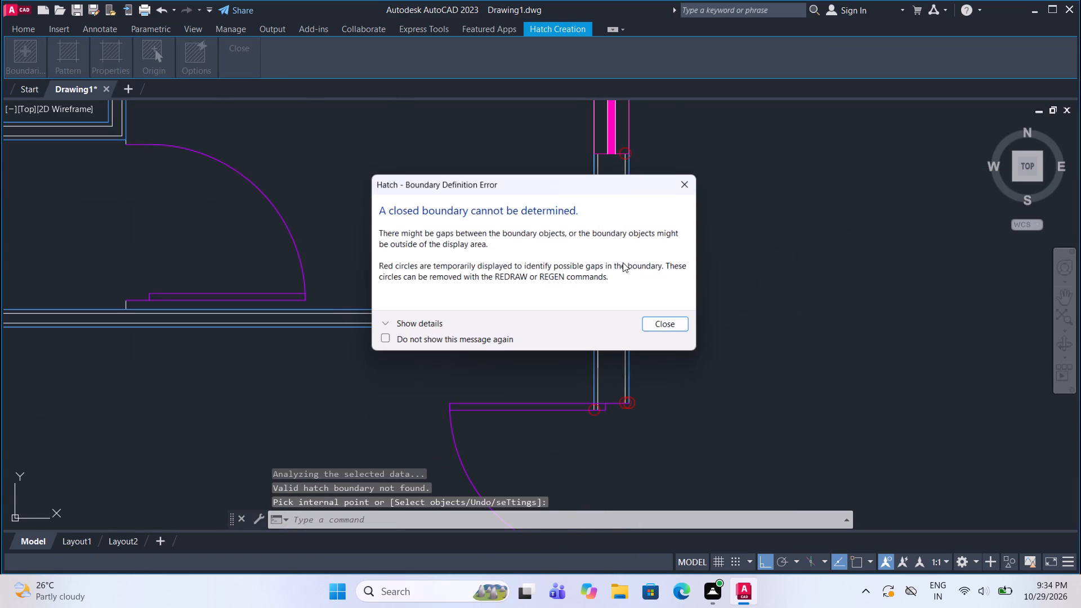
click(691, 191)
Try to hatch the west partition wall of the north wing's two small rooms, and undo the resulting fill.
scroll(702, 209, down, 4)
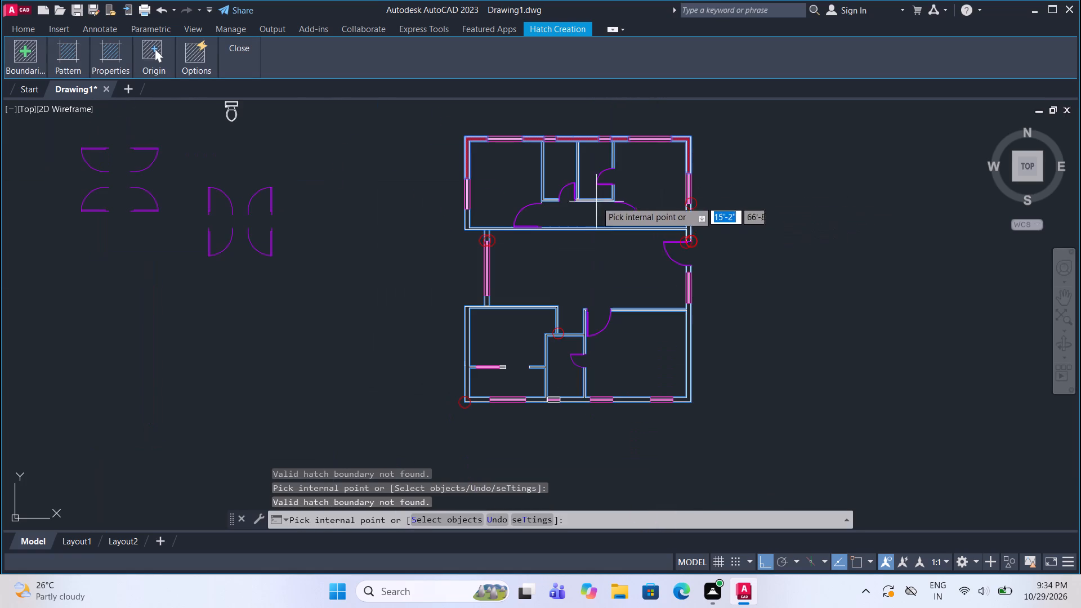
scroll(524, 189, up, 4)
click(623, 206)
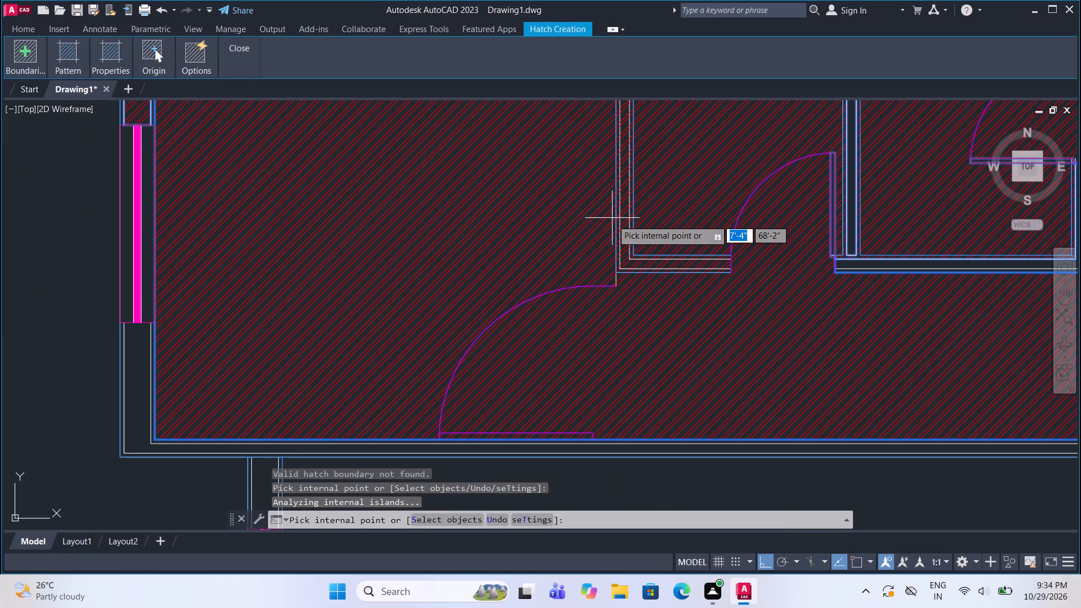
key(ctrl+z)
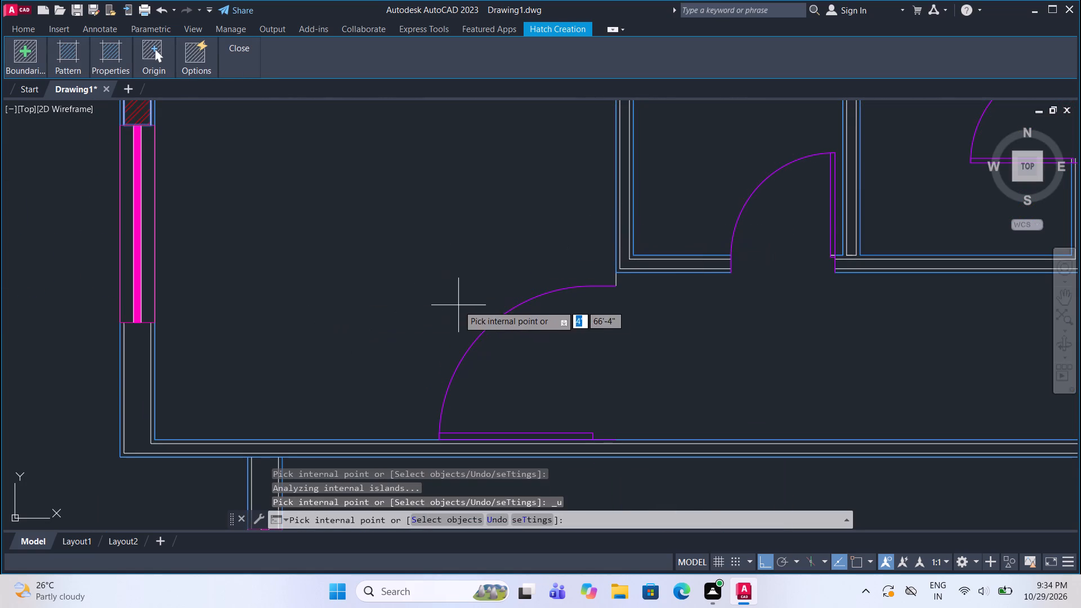
Hatch the partition wall between the north wing's two small rooms.
scroll(425, 307, down, 3)
scroll(579, 257, up, 2)
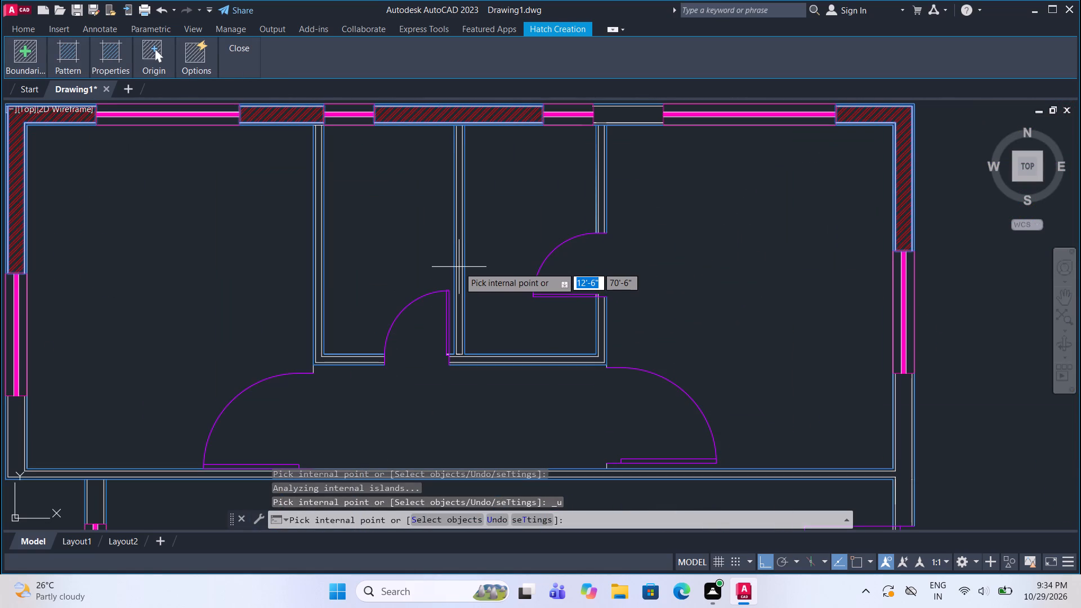
scroll(459, 267, up, 2)
click(458, 271)
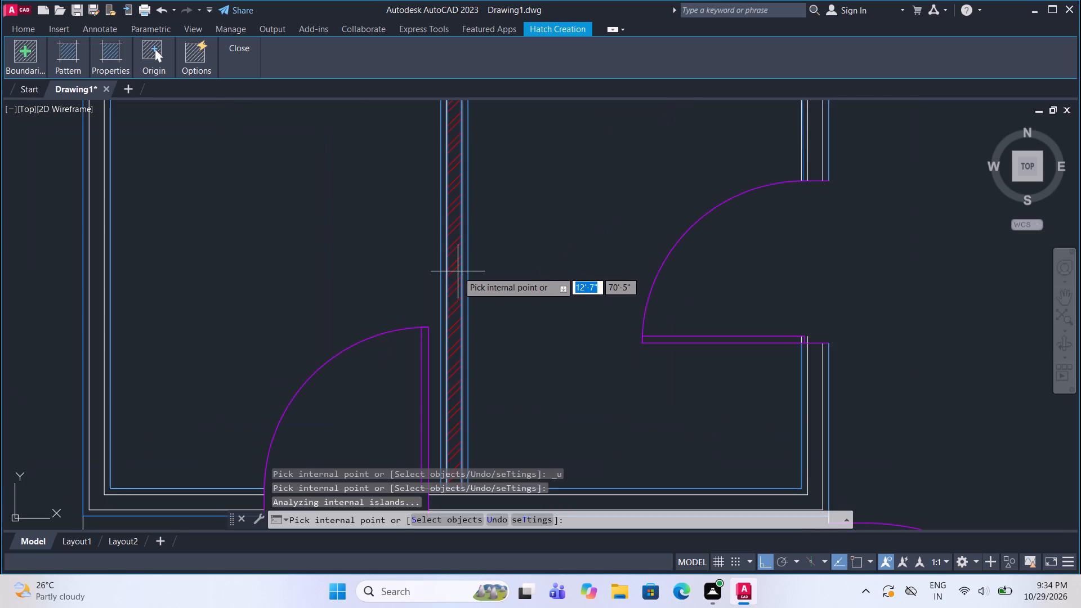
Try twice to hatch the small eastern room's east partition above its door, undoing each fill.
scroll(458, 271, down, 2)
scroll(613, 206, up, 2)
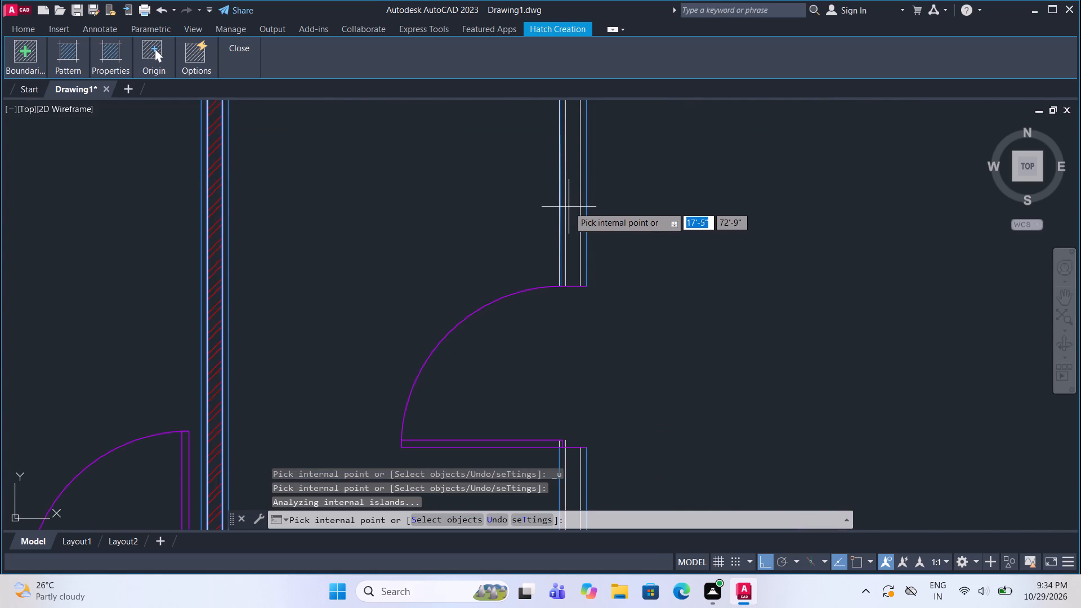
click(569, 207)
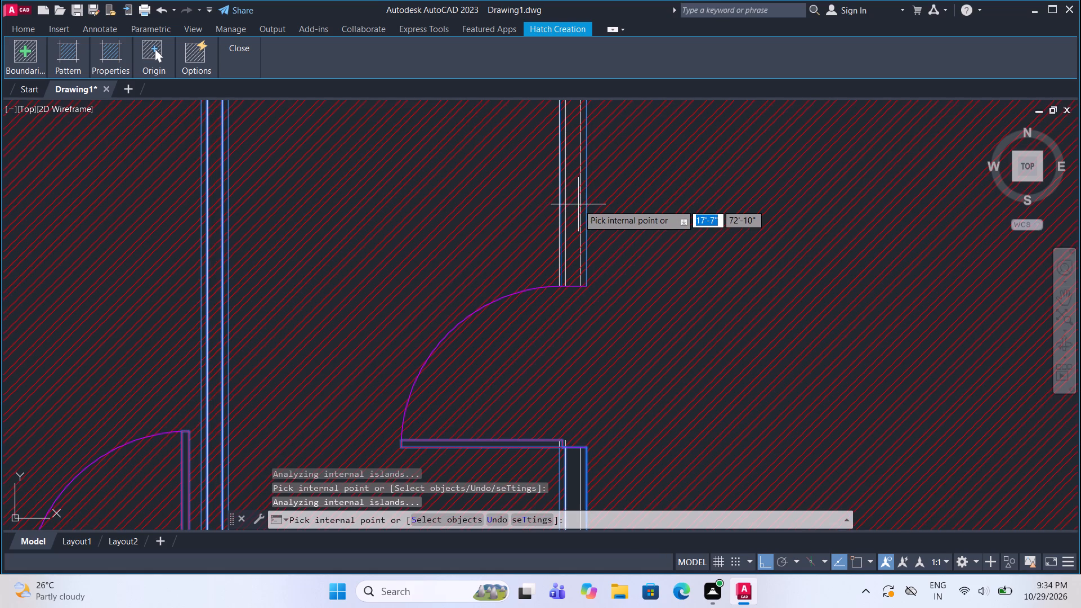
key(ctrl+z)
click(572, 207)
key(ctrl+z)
Hatch the north wall section west of the easternmost window and the northeast corner wall again.
scroll(516, 249, down, 3)
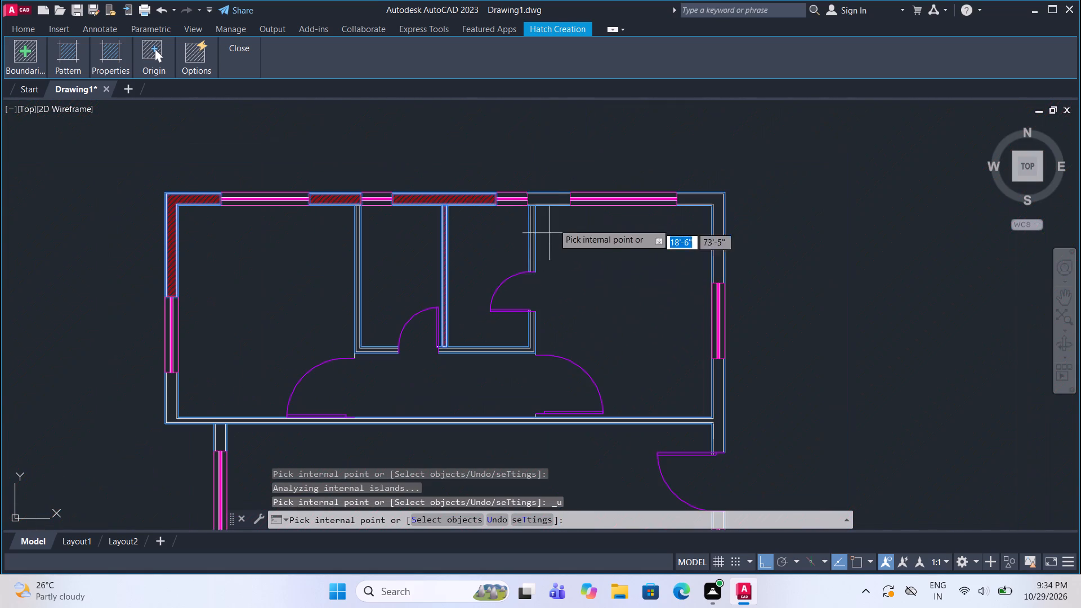
scroll(568, 193, up, 2)
click(538, 204)
click(928, 208)
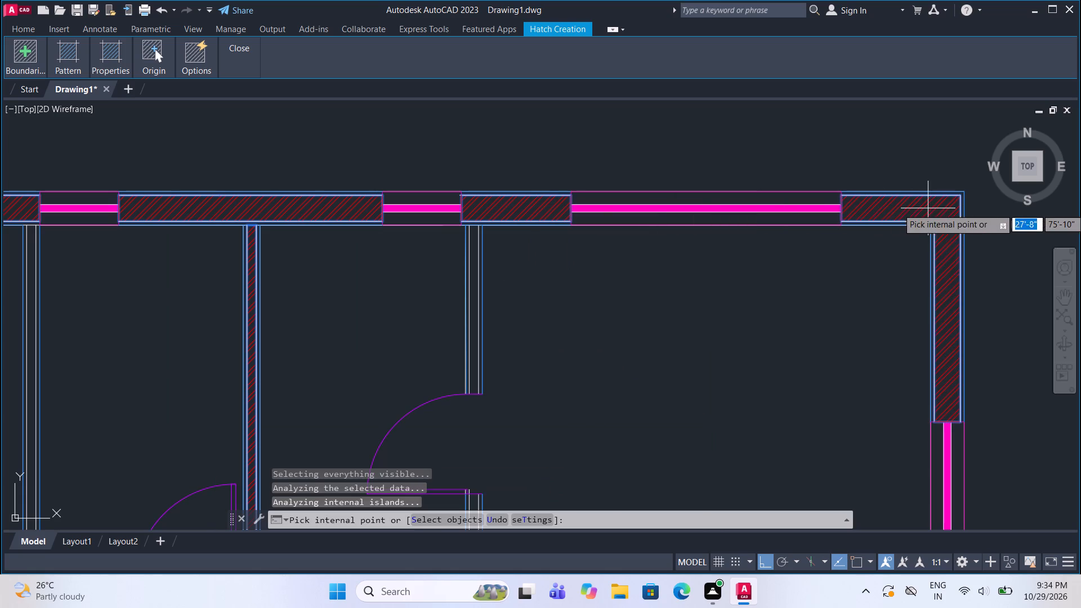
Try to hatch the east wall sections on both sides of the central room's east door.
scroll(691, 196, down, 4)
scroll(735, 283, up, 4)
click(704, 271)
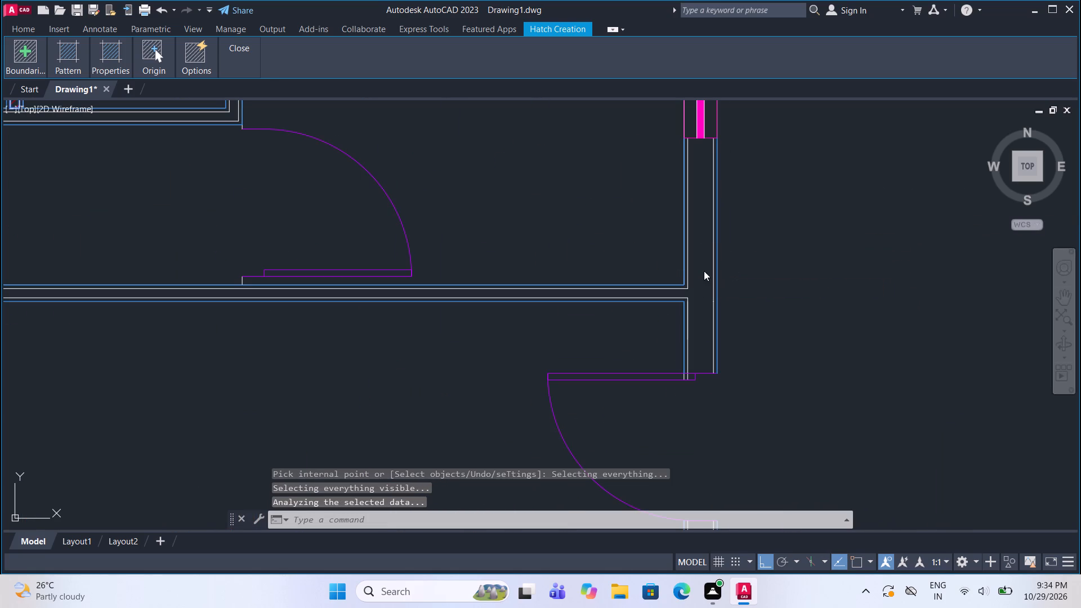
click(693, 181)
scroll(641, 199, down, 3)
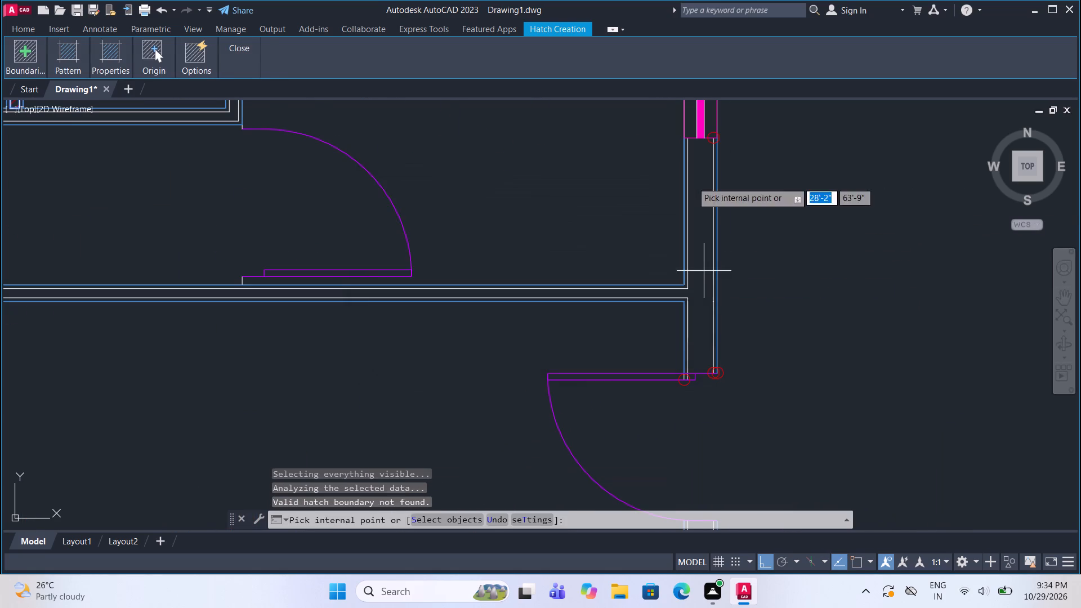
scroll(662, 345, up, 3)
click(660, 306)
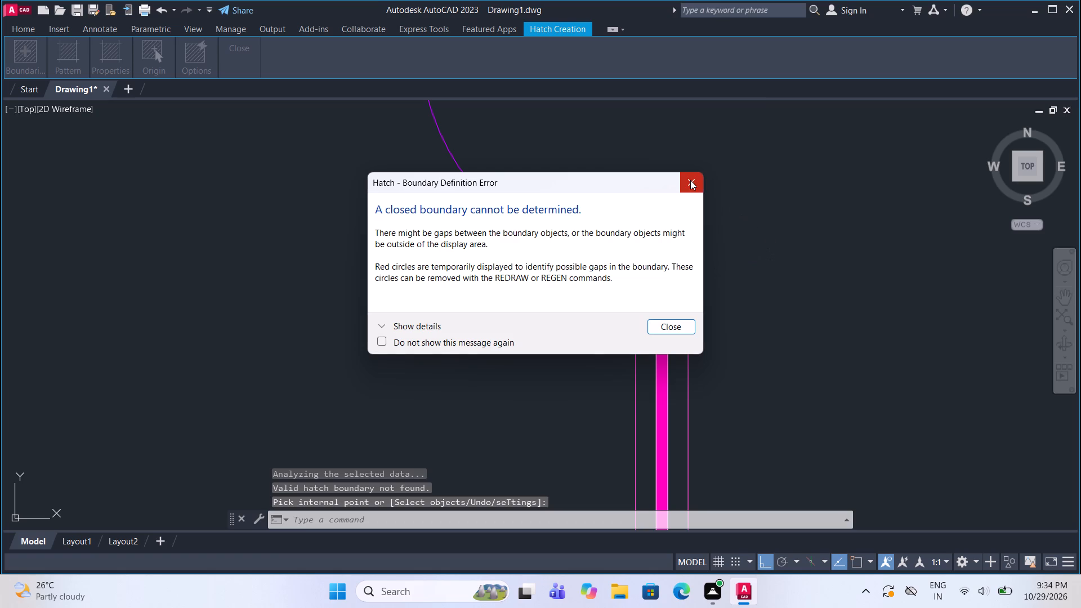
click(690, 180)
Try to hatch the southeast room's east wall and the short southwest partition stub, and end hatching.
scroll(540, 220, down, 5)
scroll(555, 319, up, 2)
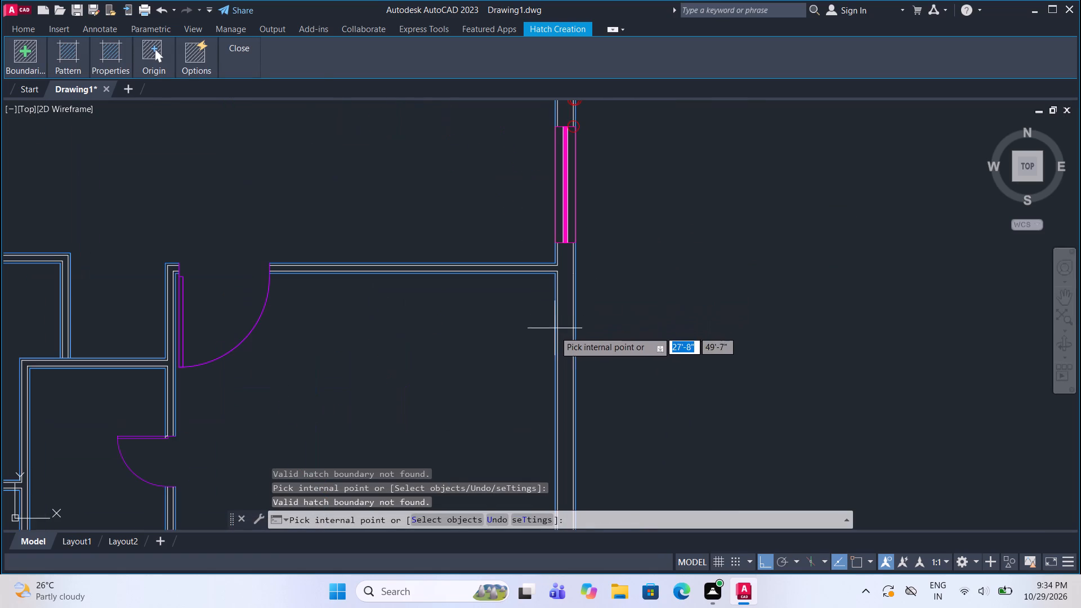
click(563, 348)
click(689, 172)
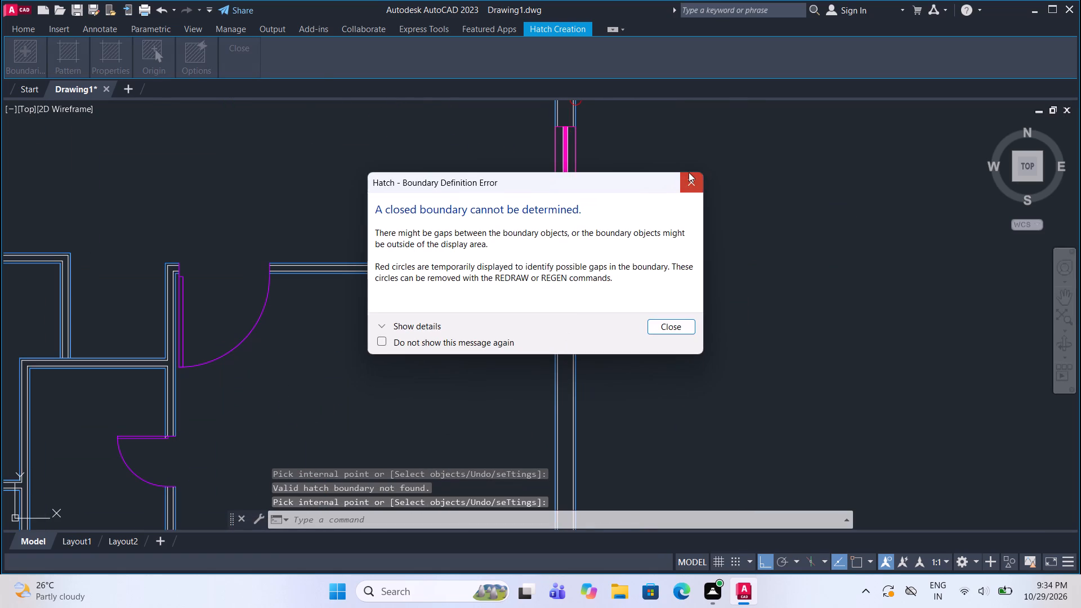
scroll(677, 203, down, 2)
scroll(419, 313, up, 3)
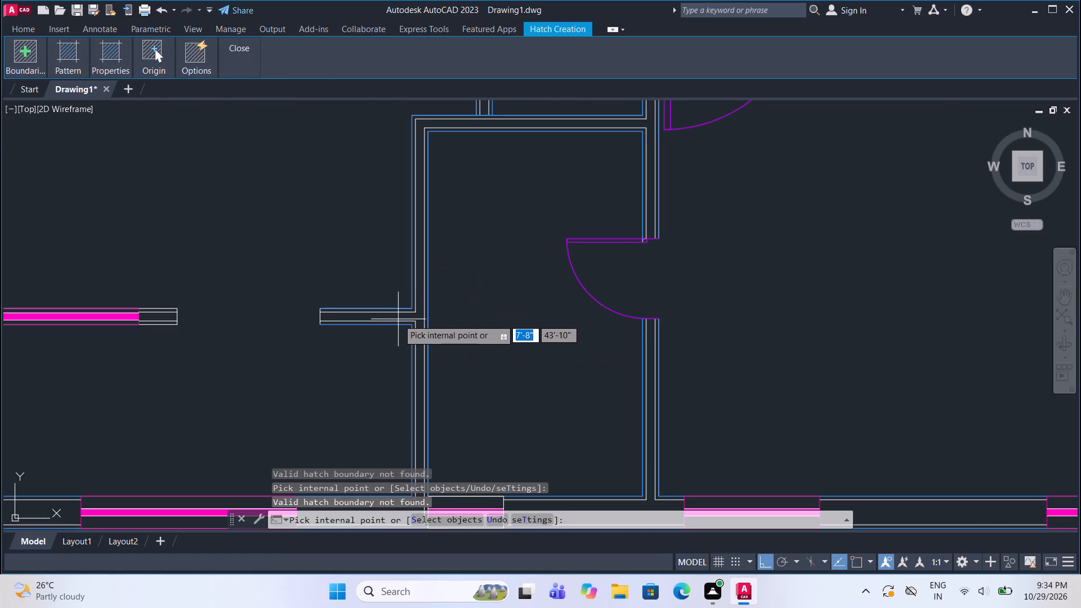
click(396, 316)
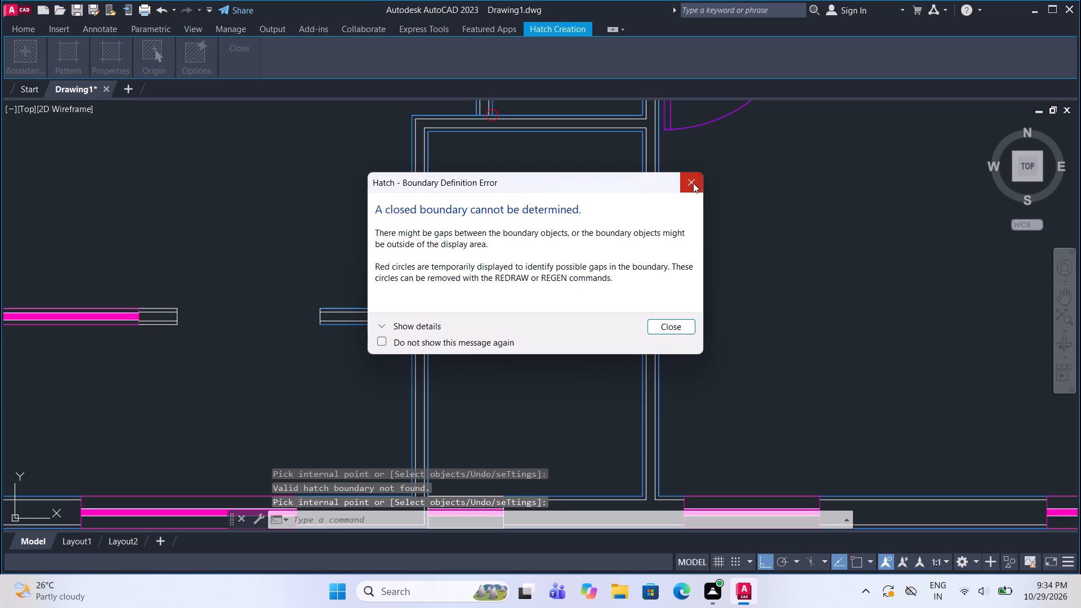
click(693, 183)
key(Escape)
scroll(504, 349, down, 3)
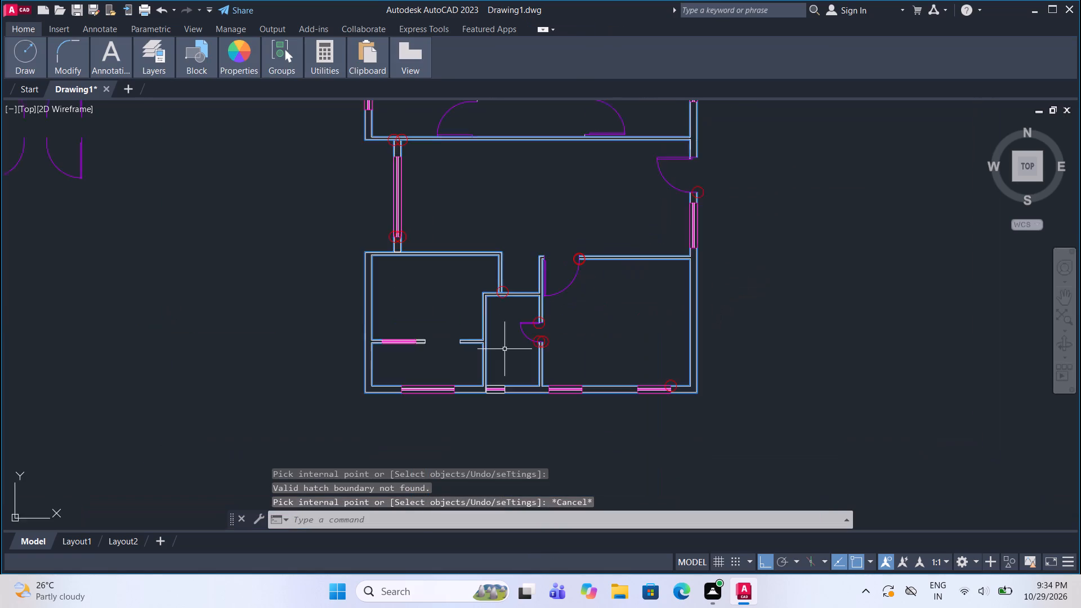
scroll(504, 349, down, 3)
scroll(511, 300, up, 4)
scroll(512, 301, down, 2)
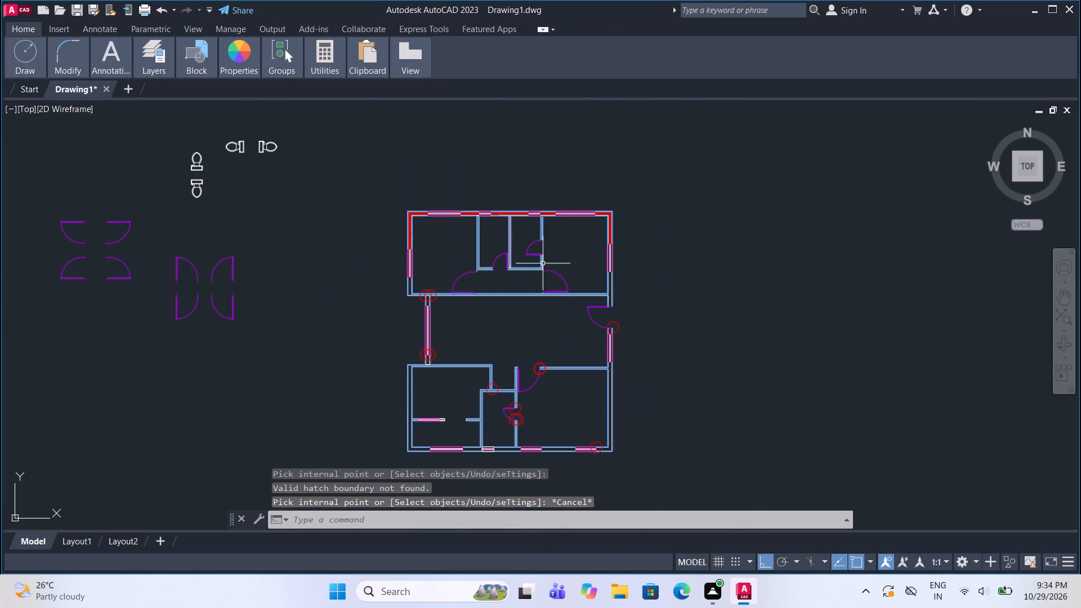
Hatch the partitions enclosing the two small northern rooms, including the east partition above and below its door.
scroll(570, 219, up, 3)
scroll(567, 241, down, 1)
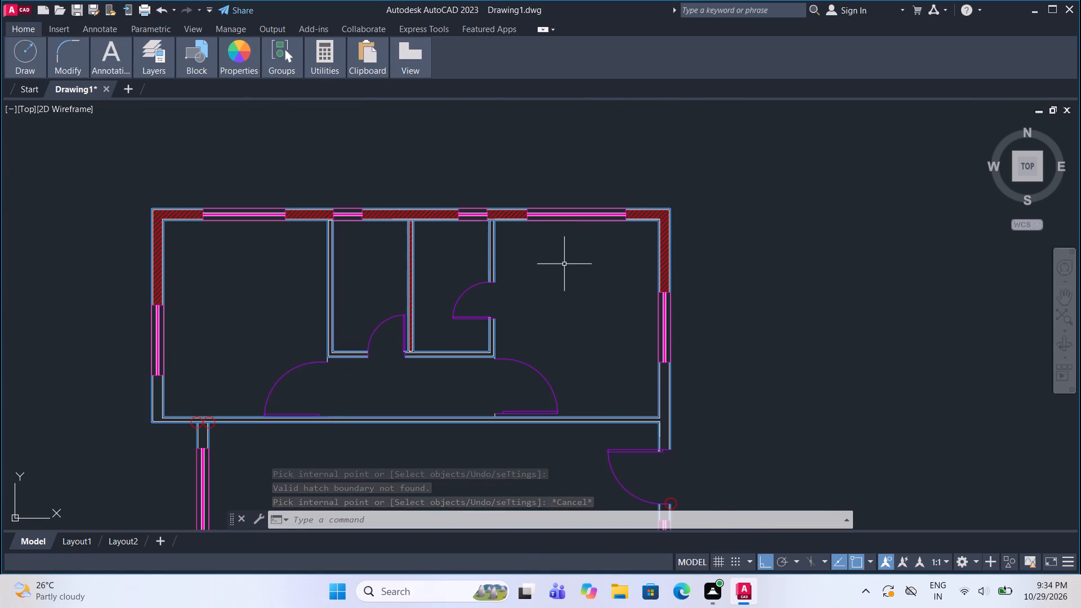
key(h)
key(Return)
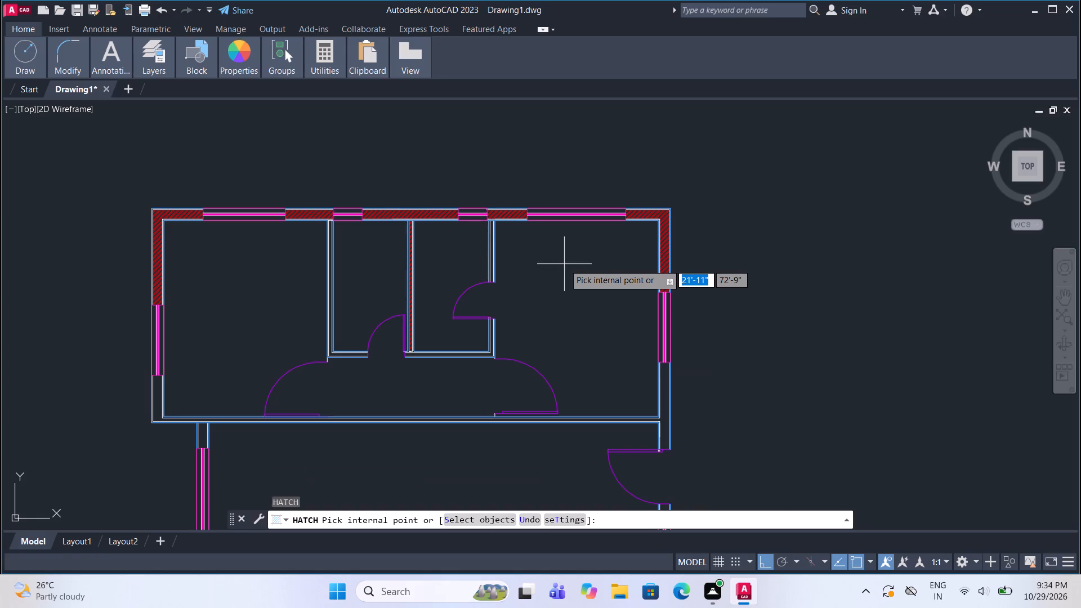
scroll(479, 264, up, 1)
click(496, 265)
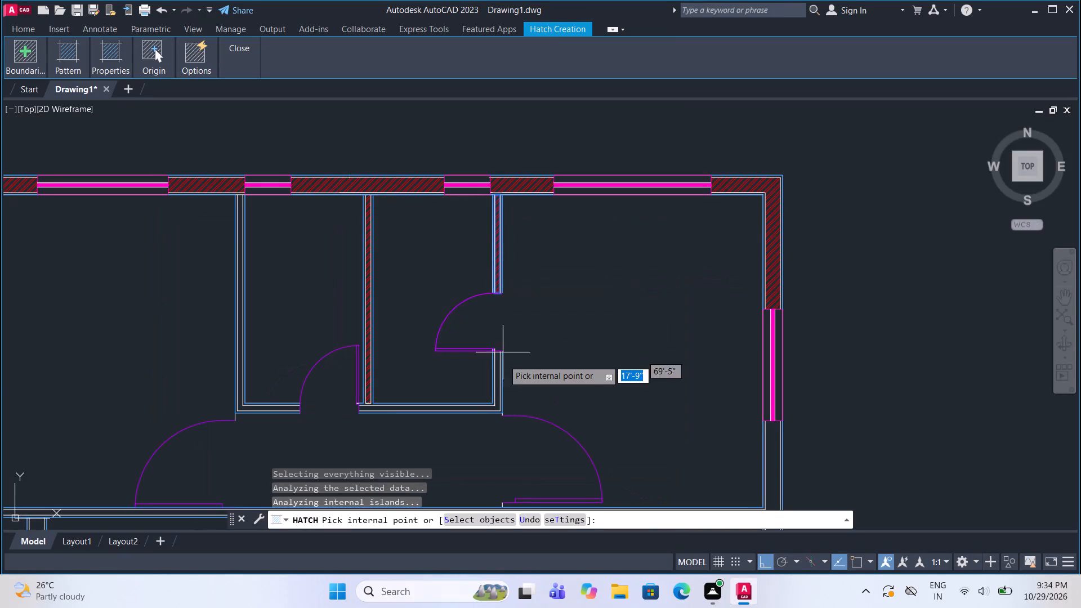
click(497, 381)
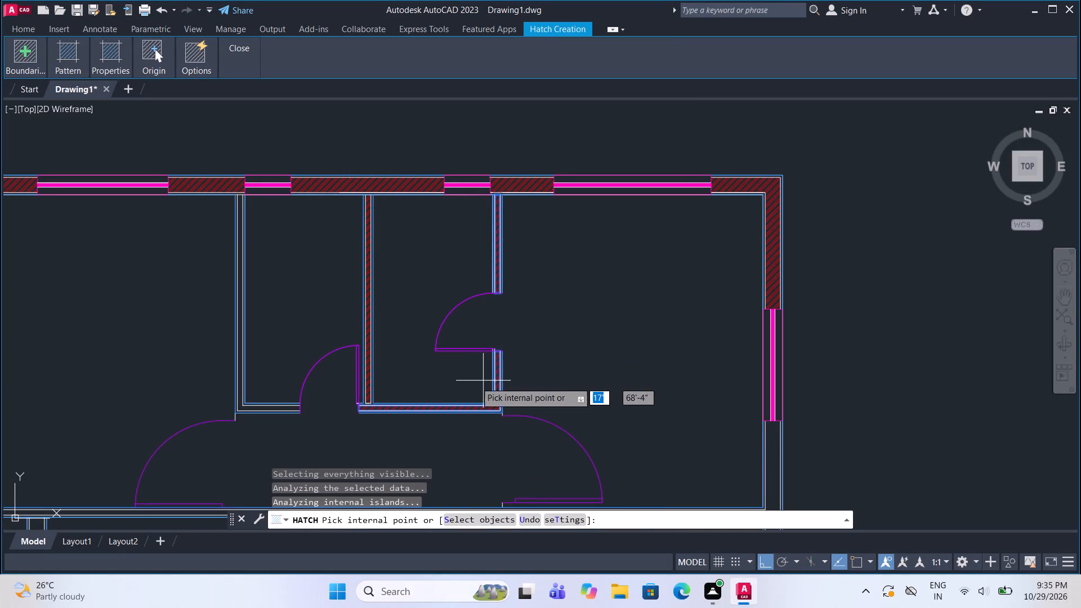
double_click(239, 346)
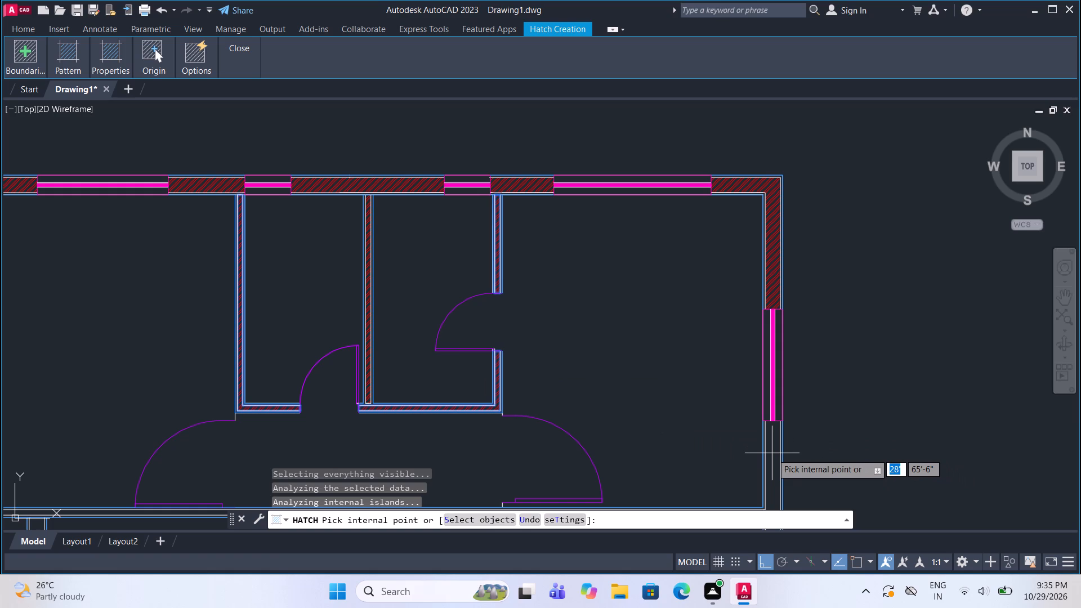
Hatch the northern block's connected lower walls, from the west window along the south wall to the east door.
scroll(727, 350, down, 2)
scroll(760, 408, down, 1)
middle_drag(762, 447, 721, 374)
scroll(721, 374, up, 1)
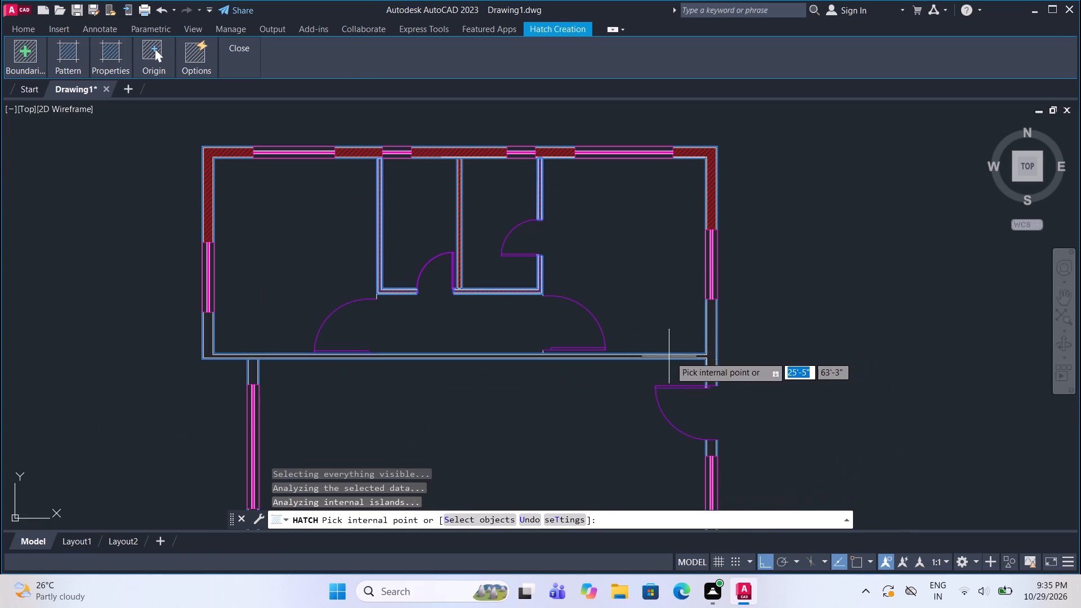
click(711, 353)
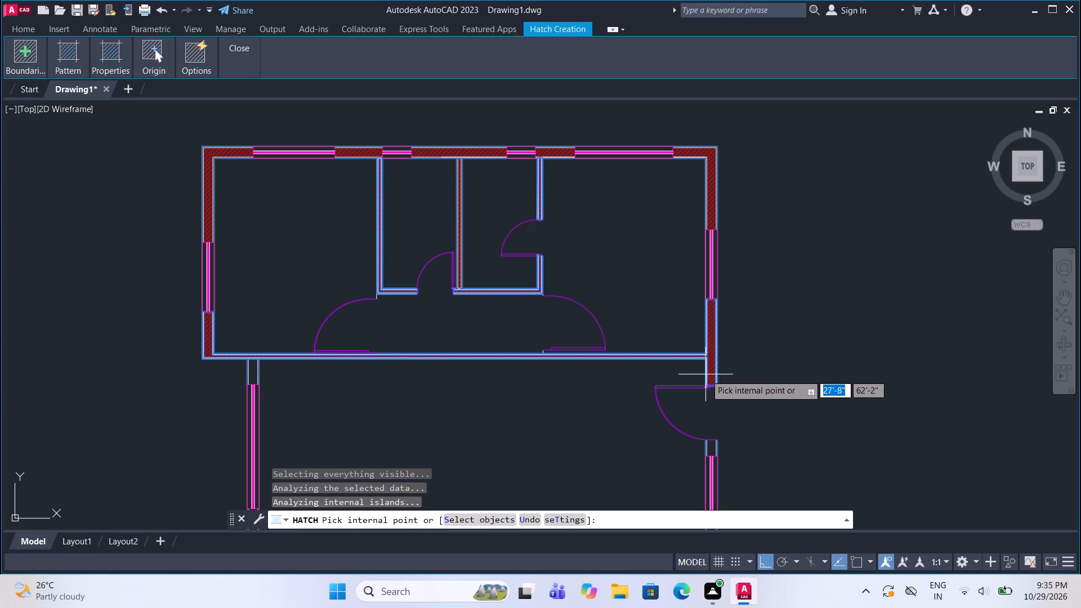
Hatch the wall stubs above and below the central room's west window and between its east door and window.
middle_drag(703, 373, 701, 314)
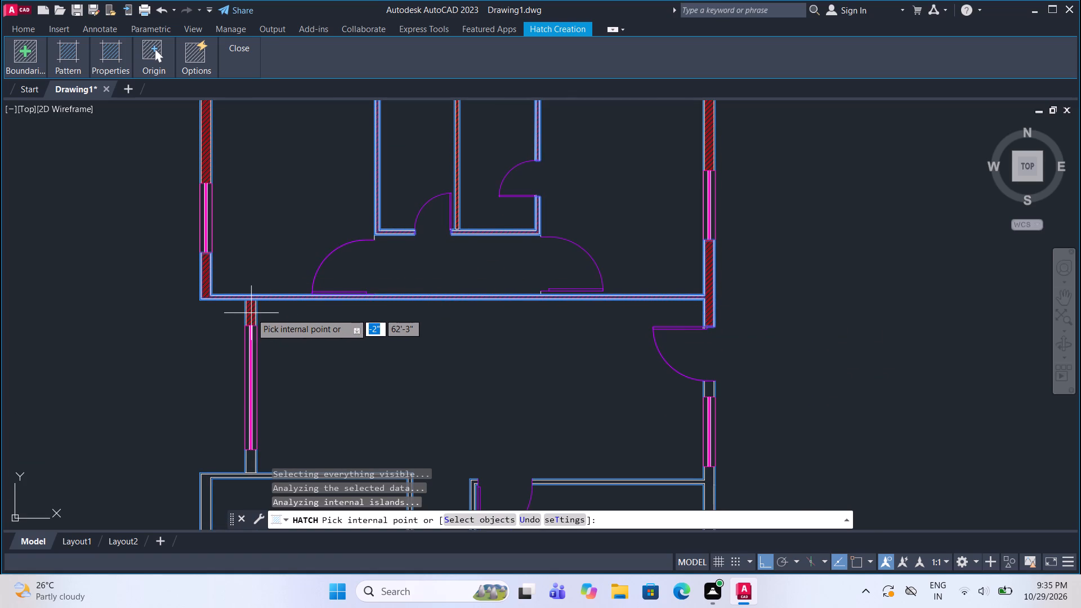
click(251, 313)
click(247, 461)
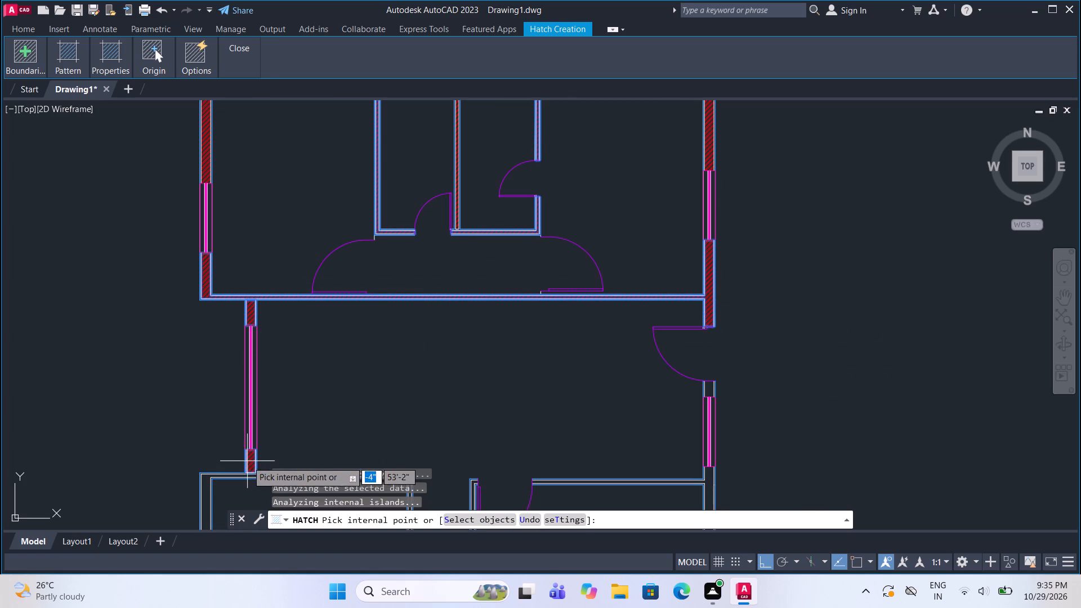
click(709, 390)
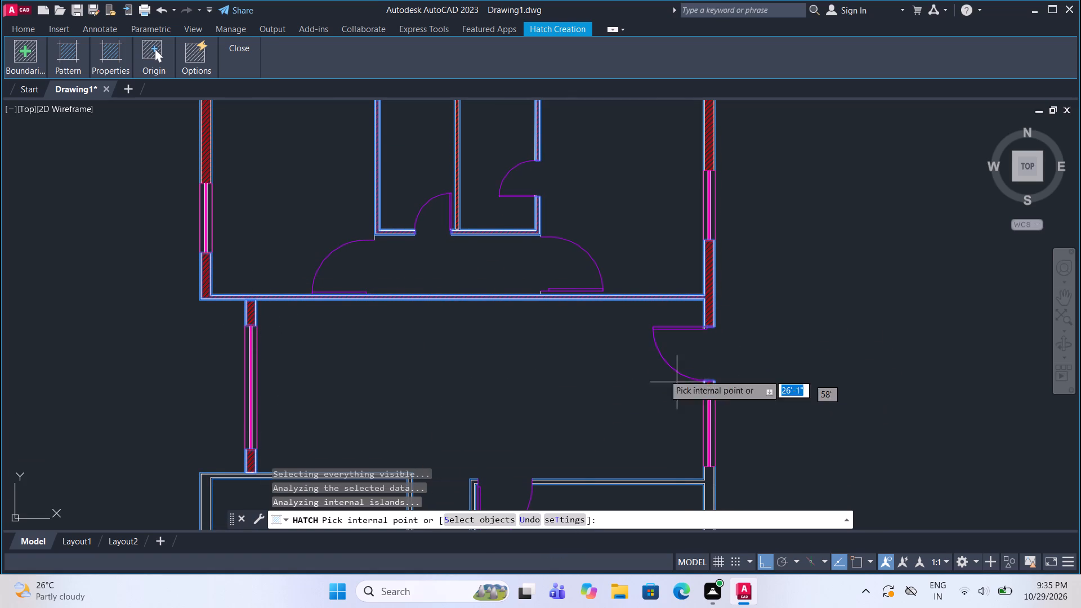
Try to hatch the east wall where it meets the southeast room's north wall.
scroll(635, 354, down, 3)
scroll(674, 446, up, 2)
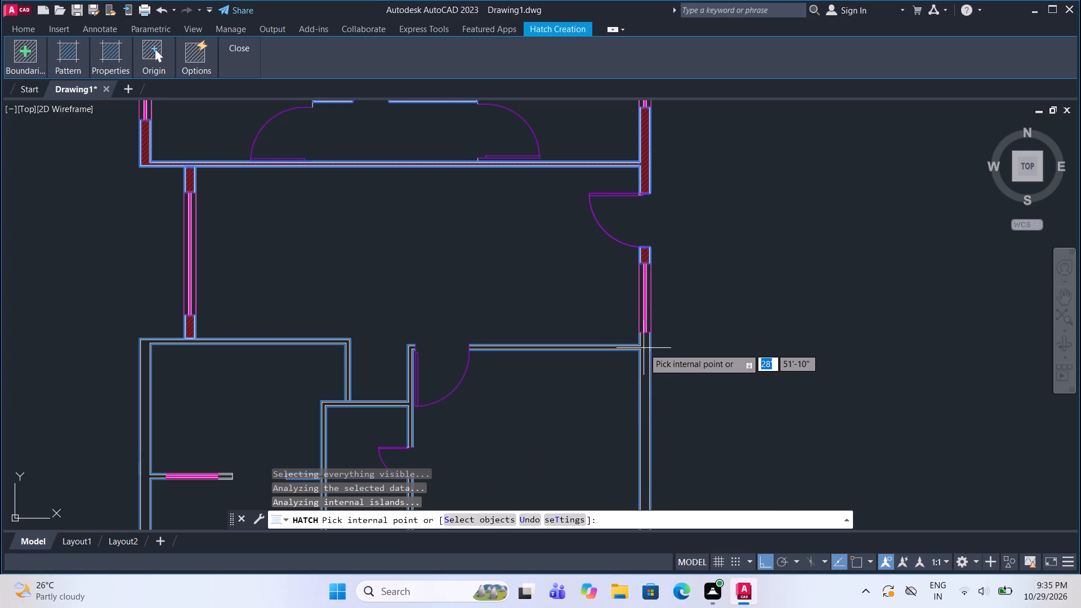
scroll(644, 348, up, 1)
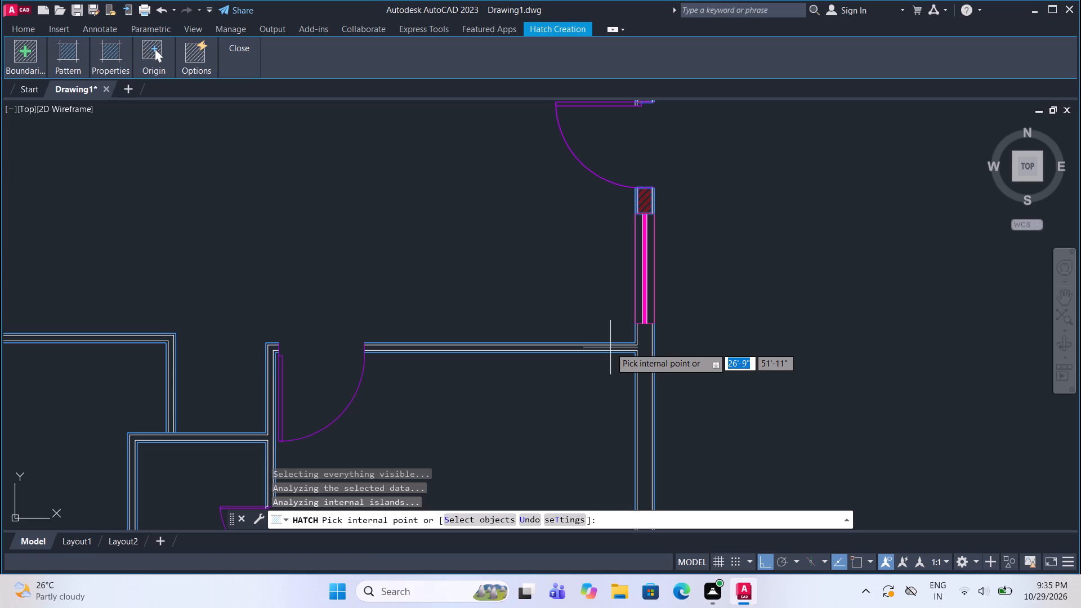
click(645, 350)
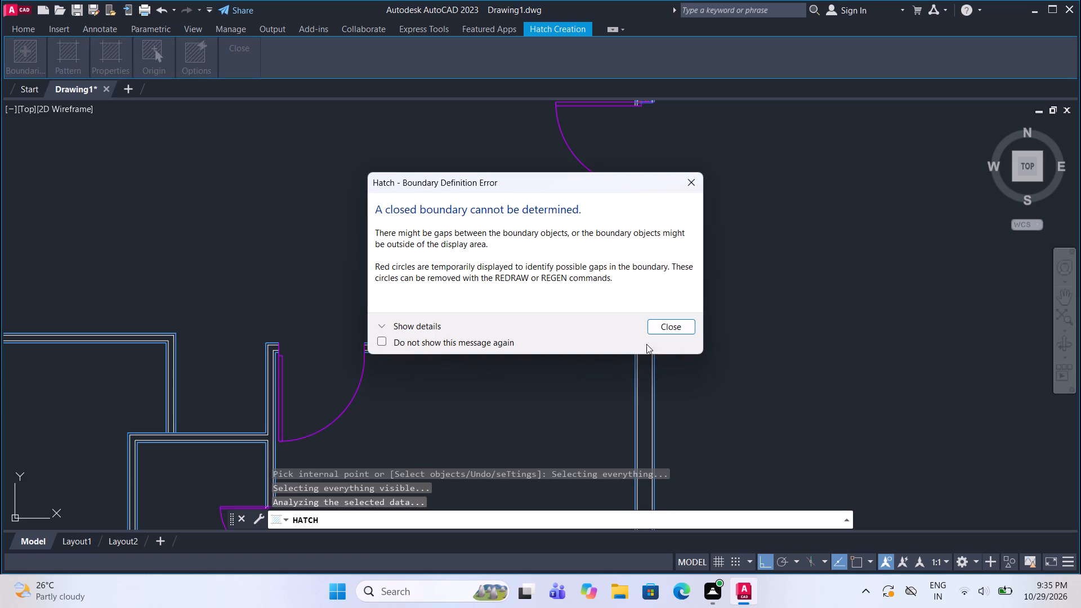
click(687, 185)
Hatch the southwest room's outer walls, its two interior partition stubs and the connected partitions around the small middle room.
scroll(685, 198, down, 2)
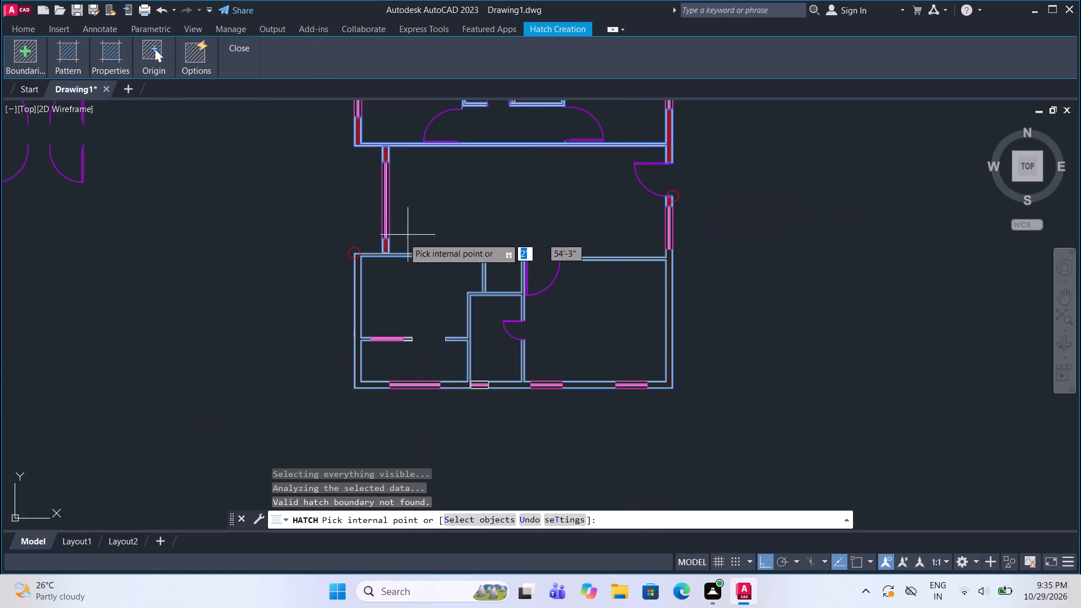
scroll(381, 263, up, 1)
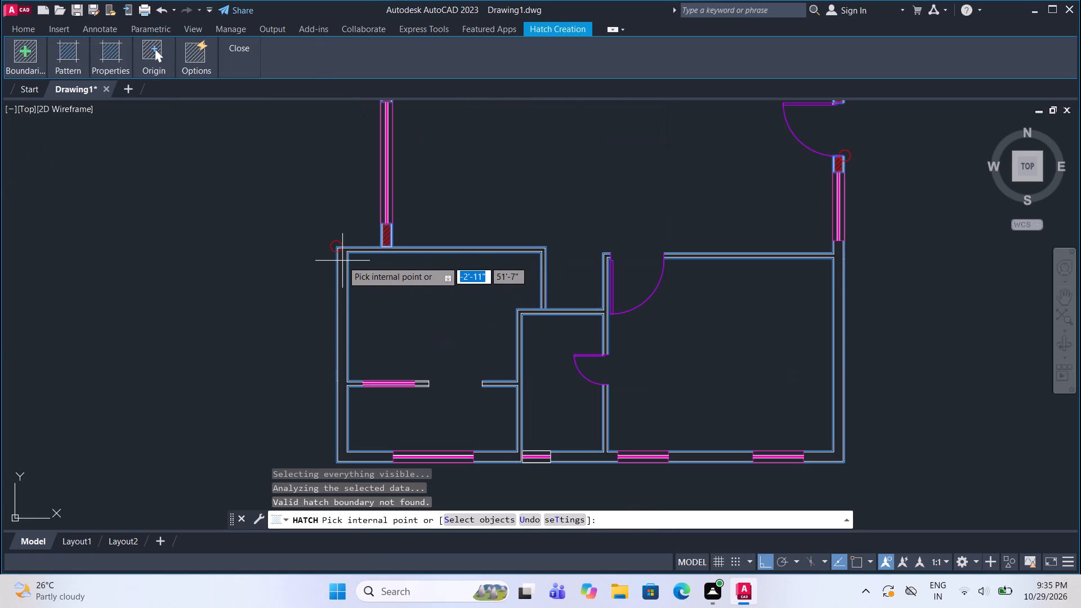
click(352, 384)
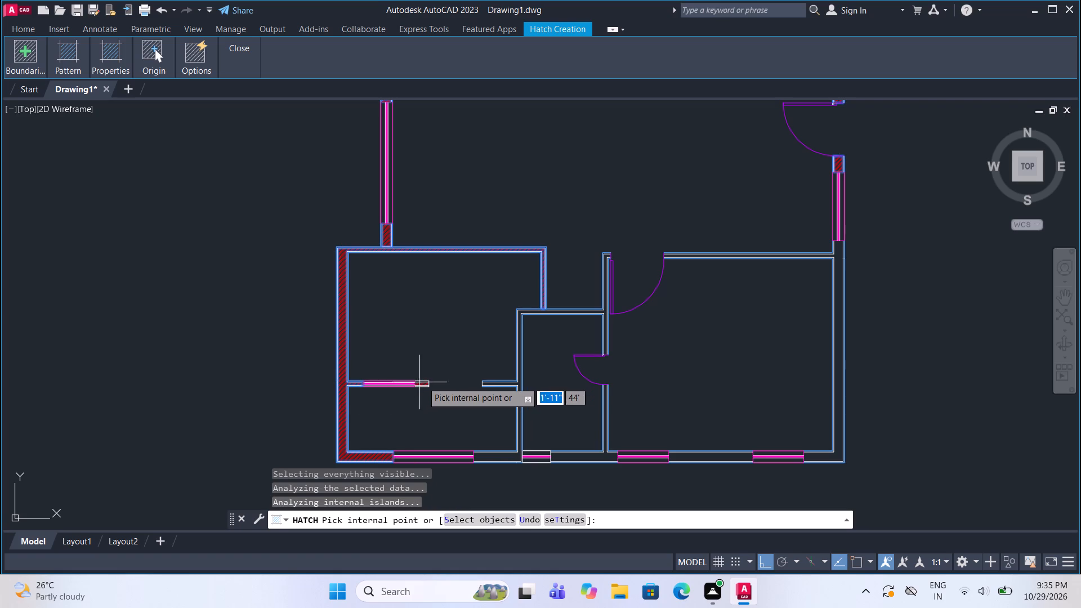
click(423, 385)
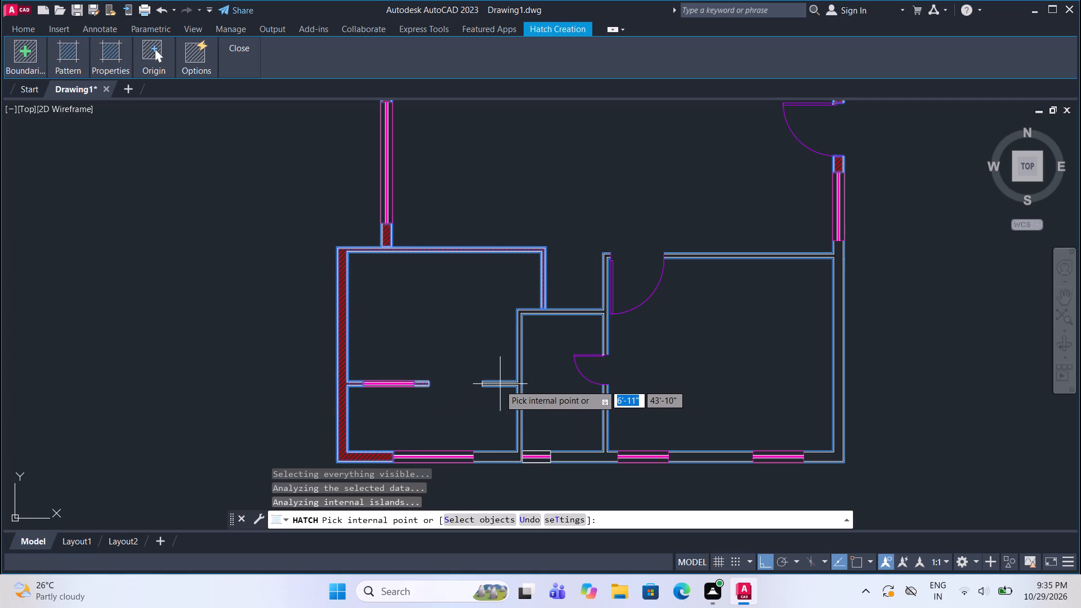
double_click(498, 385)
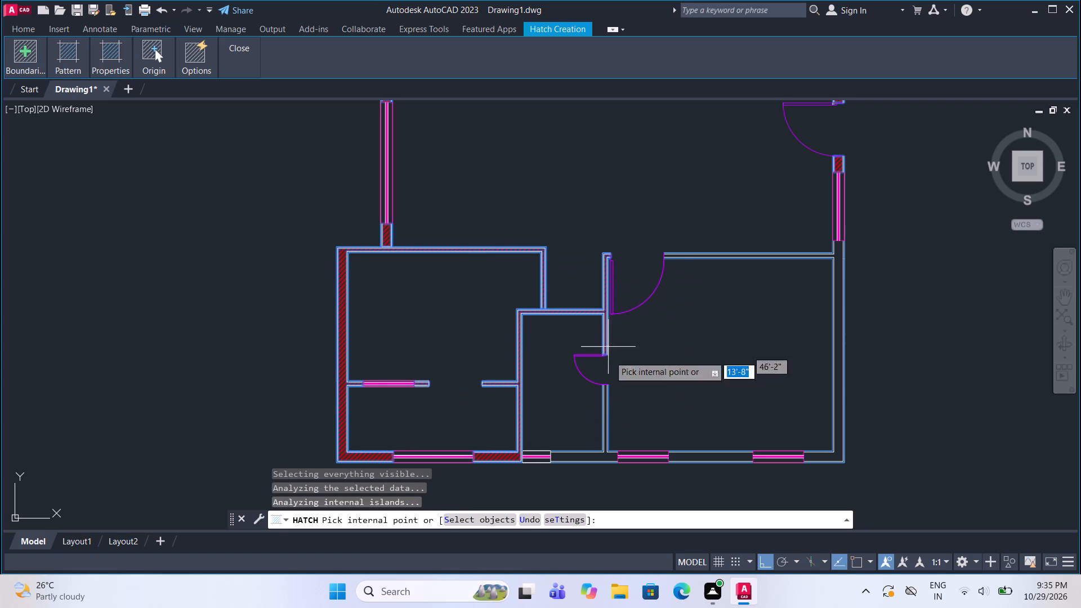
Hatch the remaining south wall sections and the southeast corner with its connected east wall, and end hatching.
click(592, 455)
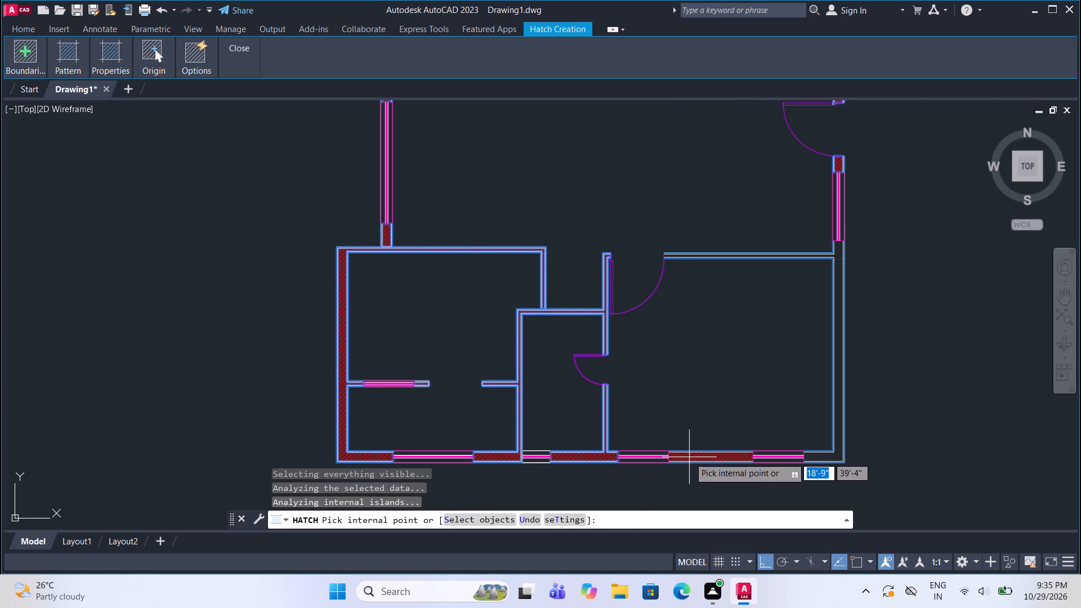
click(689, 457)
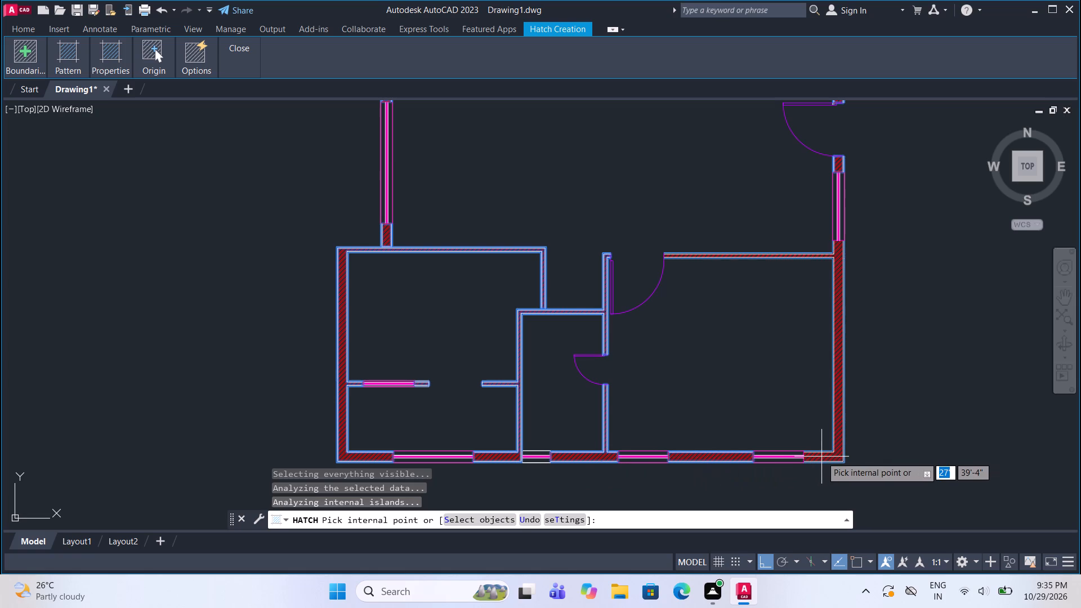
click(821, 457)
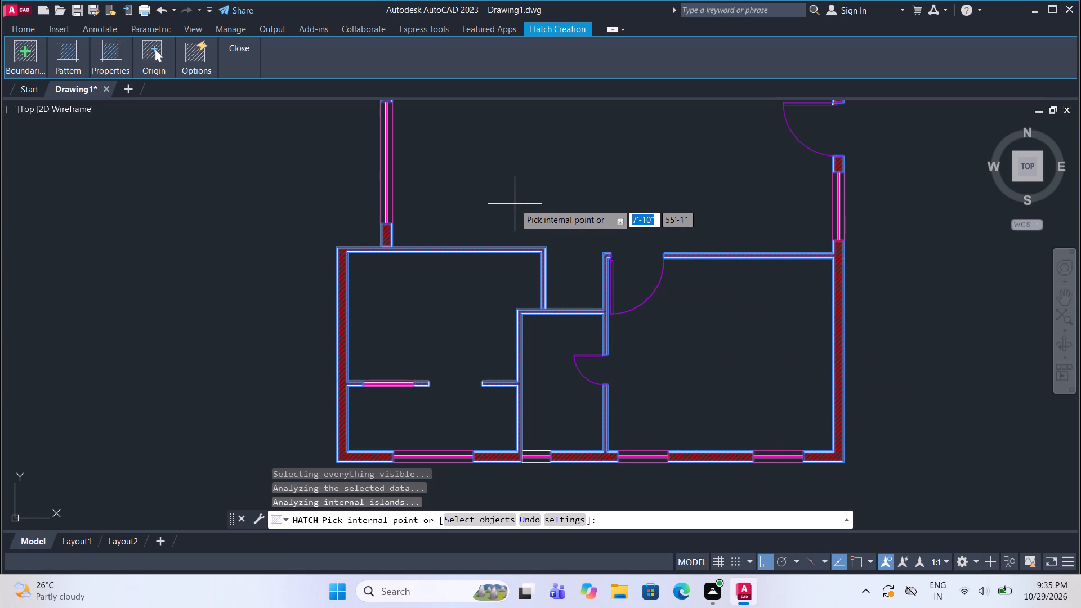
key(Escape)
Examine the wall hatching throughout the floor plan, from the southern rooms up to the north wall.
scroll(458, 406, up, 1)
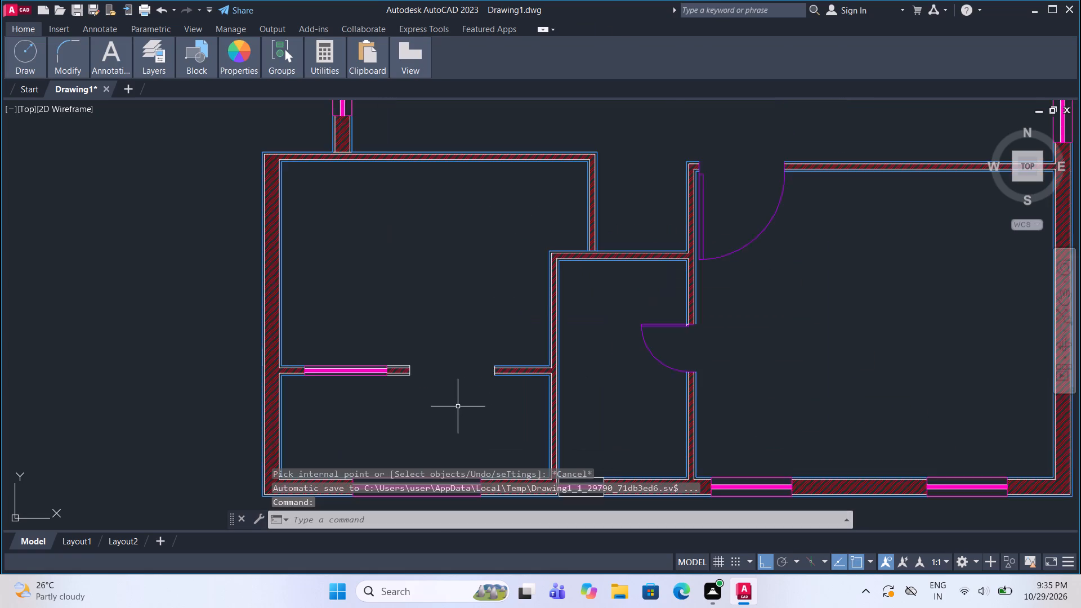
scroll(458, 405, up, 1)
middle_drag(458, 404, 428, 245)
scroll(424, 339, down, 1)
middle_drag(762, 236, 653, 375)
scroll(653, 375, up, 1)
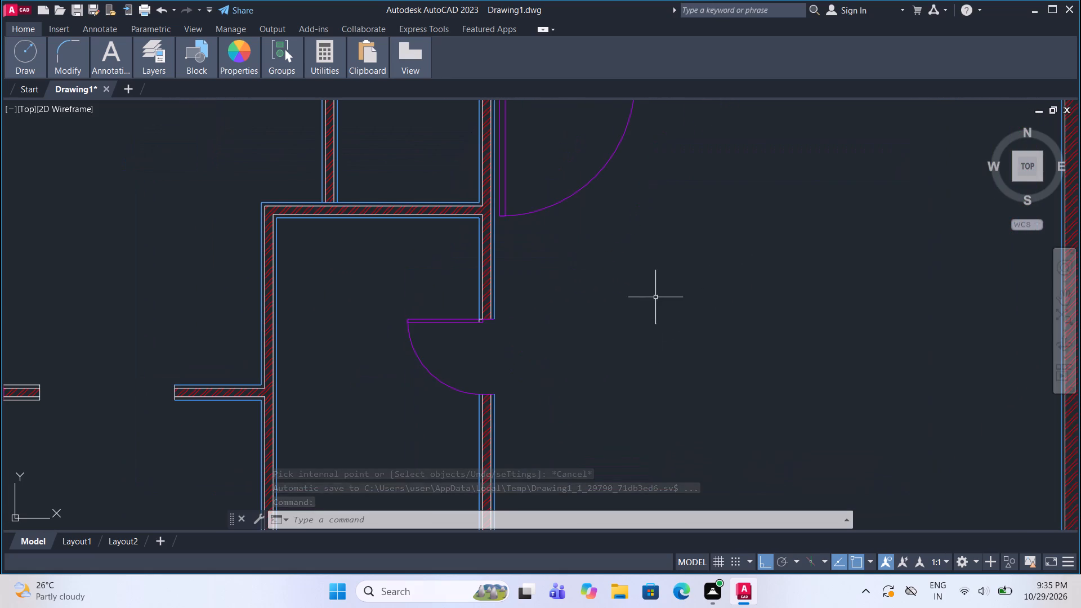
scroll(618, 279, down, 2)
middle_drag(572, 262, 571, 316)
scroll(571, 287, up, 2)
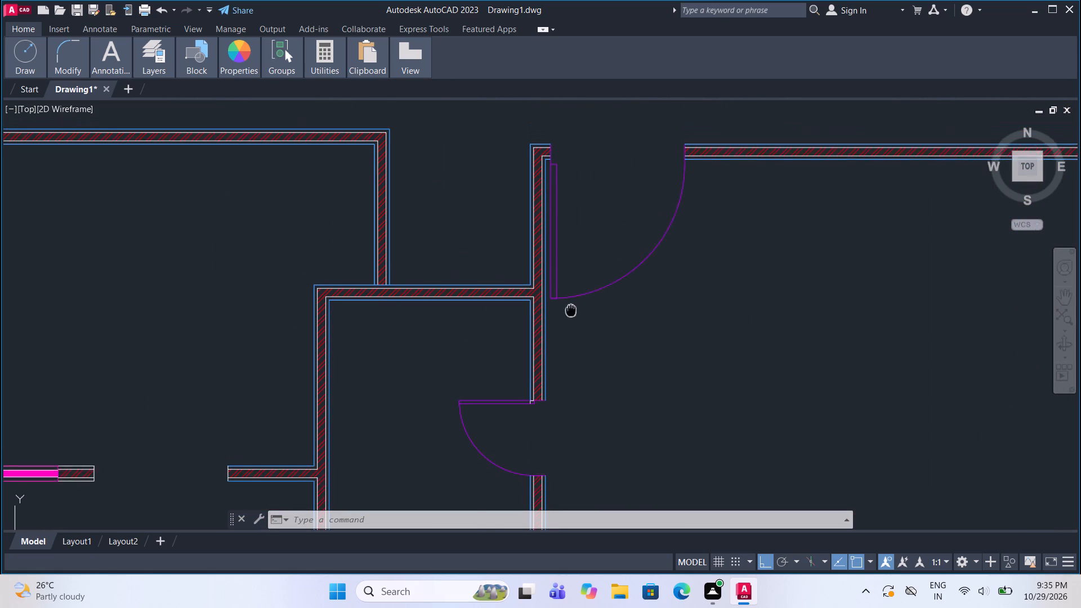
middle_drag(571, 316, 571, 325)
scroll(516, 230, up, 1)
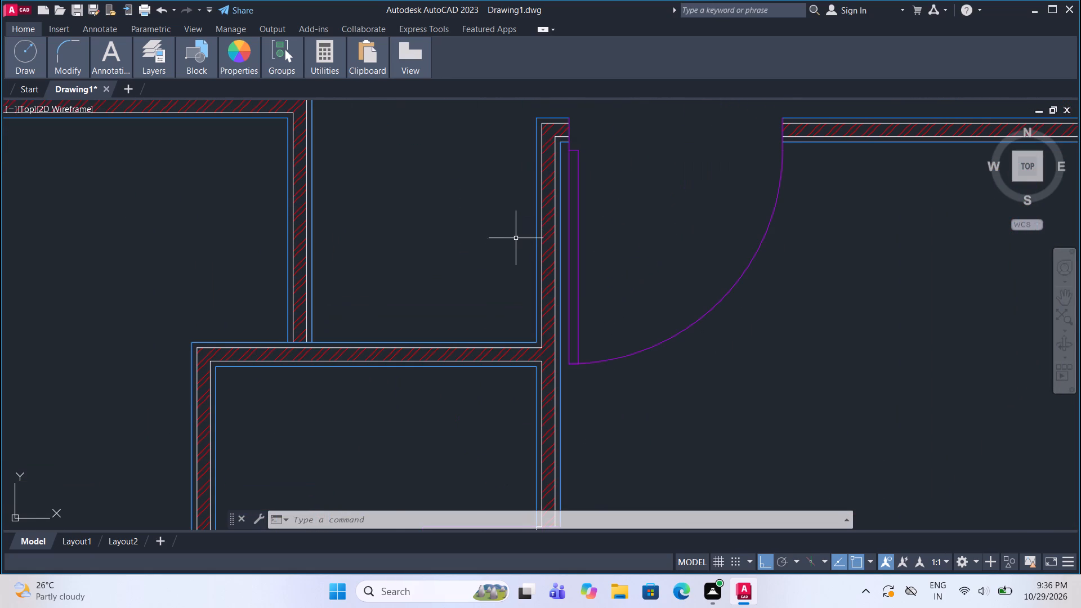
scroll(515, 249, down, 2)
middle_drag(532, 225, 543, 346)
scroll(540, 226, up, 1)
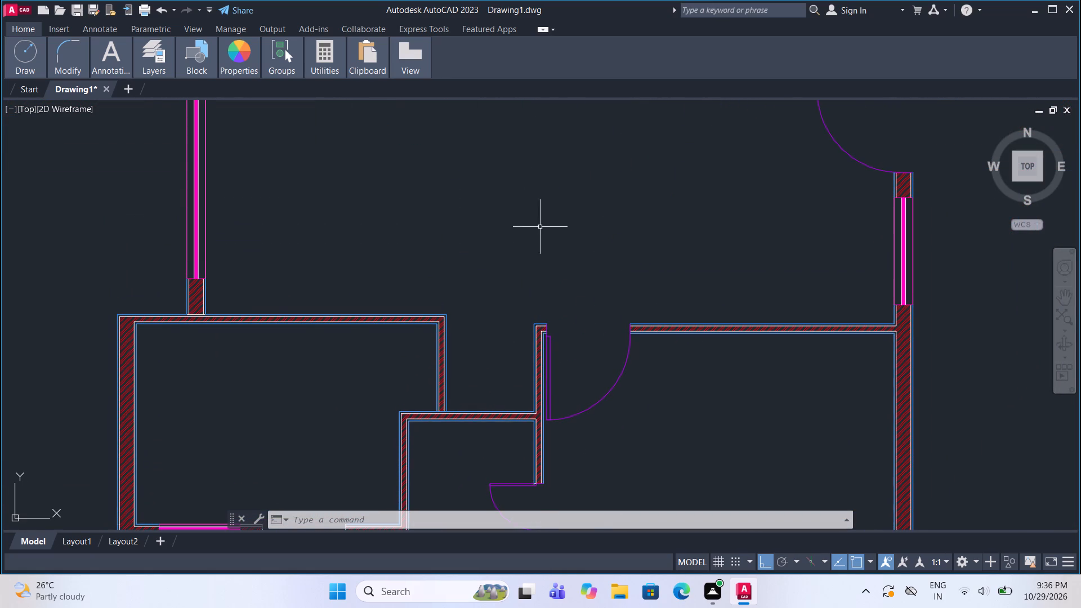
middle_drag(543, 244, 549, 273)
scroll(552, 282, down, 3)
scroll(563, 218, up, 3)
middle_drag(564, 221, 576, 285)
scroll(576, 287, down, 1)
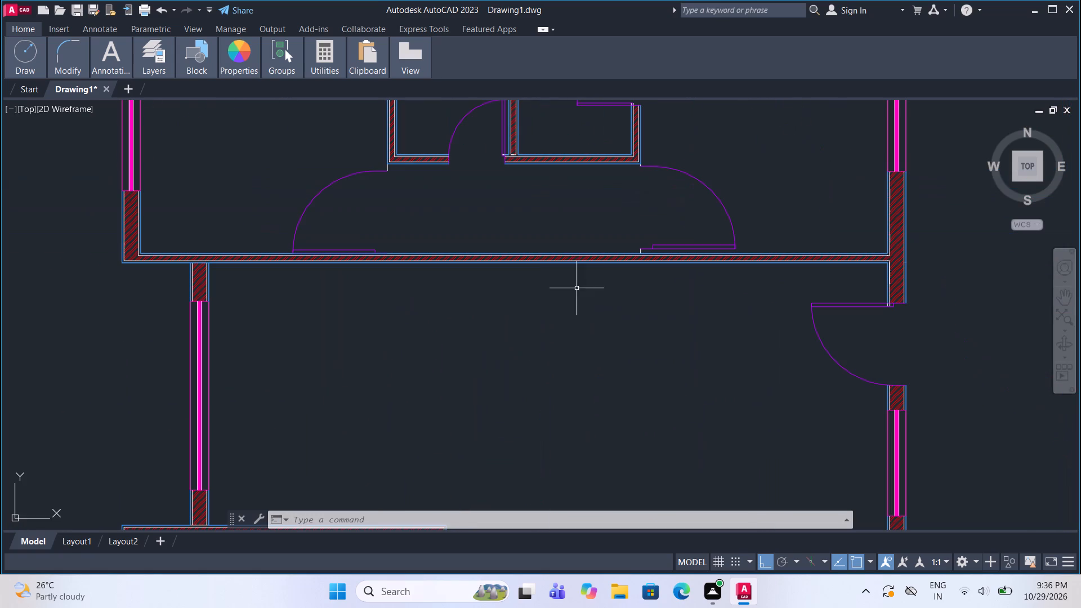
middle_drag(562, 239, 577, 340)
middle_drag(589, 197, 592, 266)
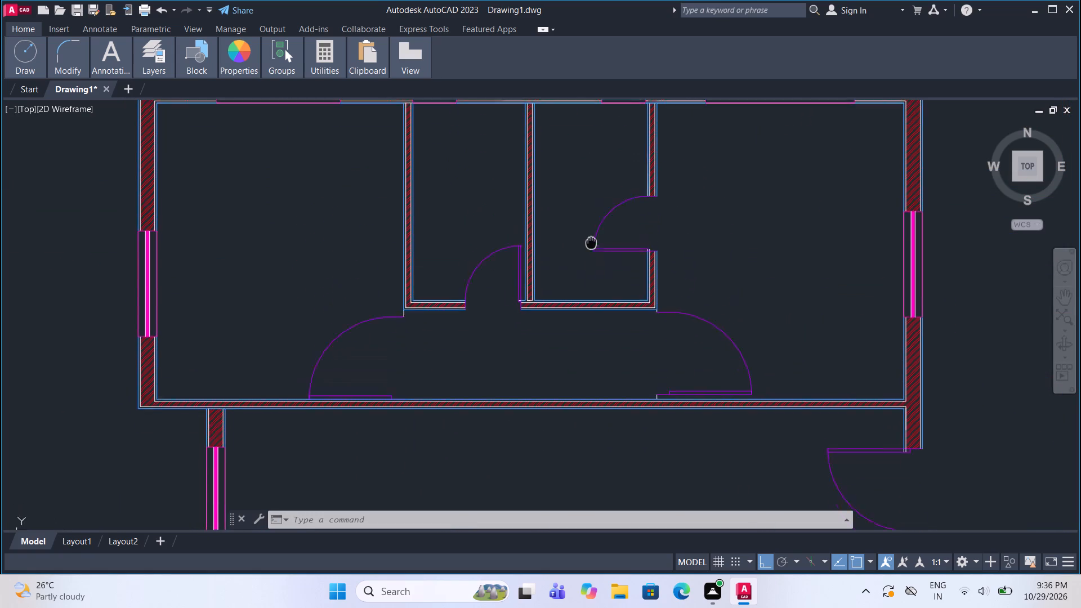
middle_drag(592, 266, 591, 336)
middle_drag(587, 228, 589, 245)
scroll(589, 245, up, 1)
scroll(552, 178, down, 3)
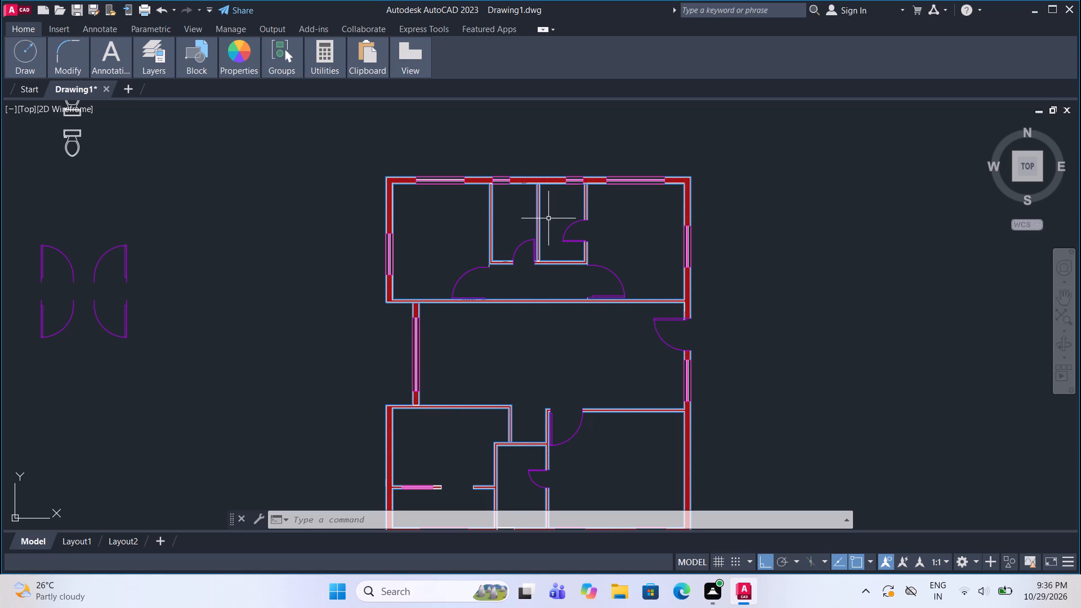
scroll(486, 202, down, 2)
scroll(485, 204, up, 2)
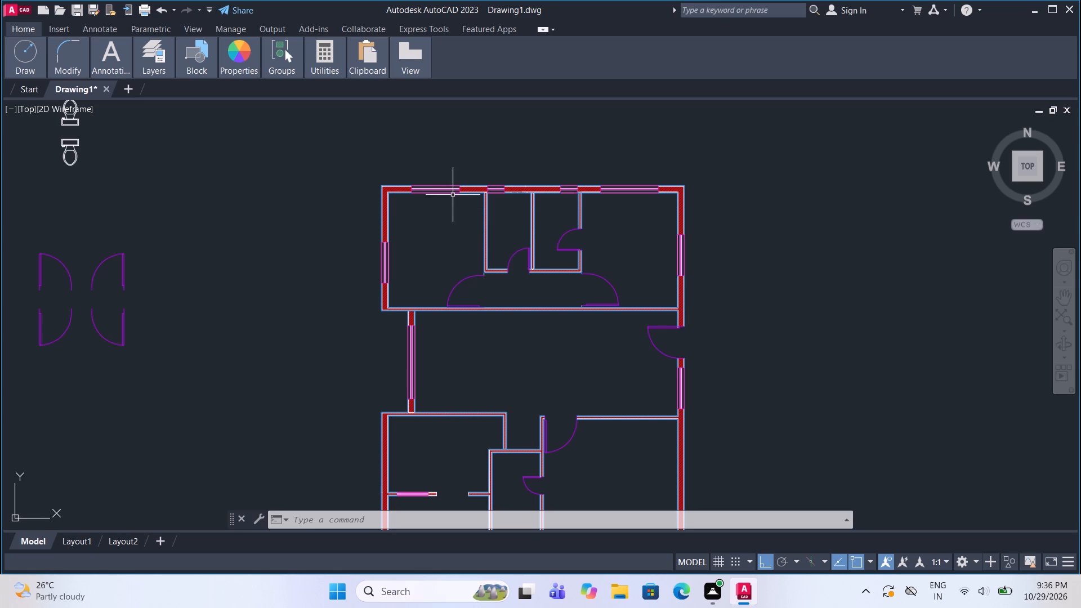
scroll(539, 192, up, 1)
middle_drag(539, 192, 528, 194)
Copy the south-facing toilet symbol by its tank's back midpoint into both small northern rooms, against the north wall.
scroll(513, 212, down, 3)
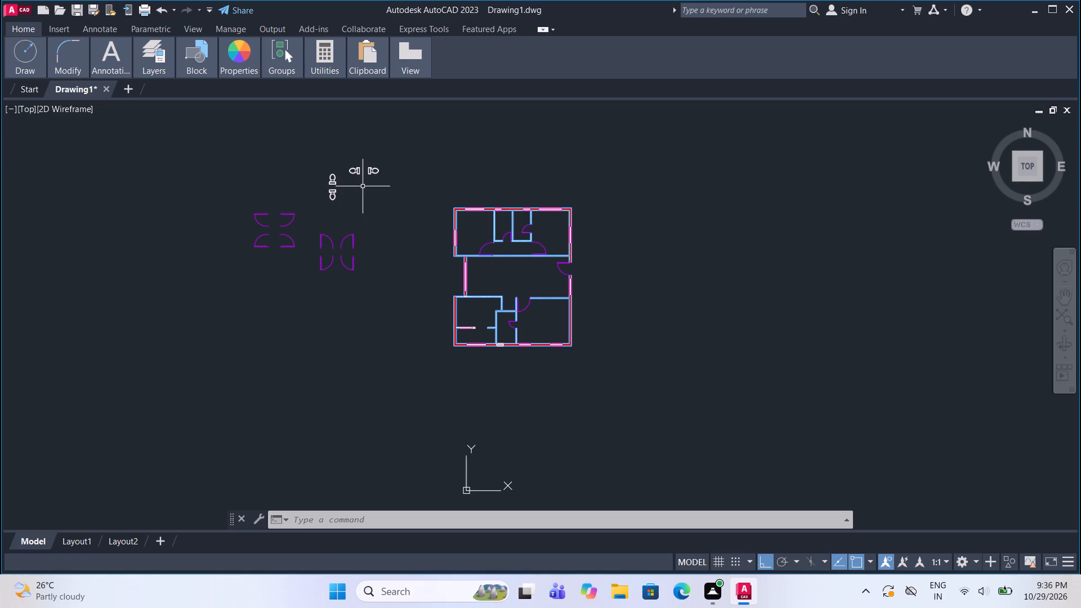
scroll(328, 191, up, 3)
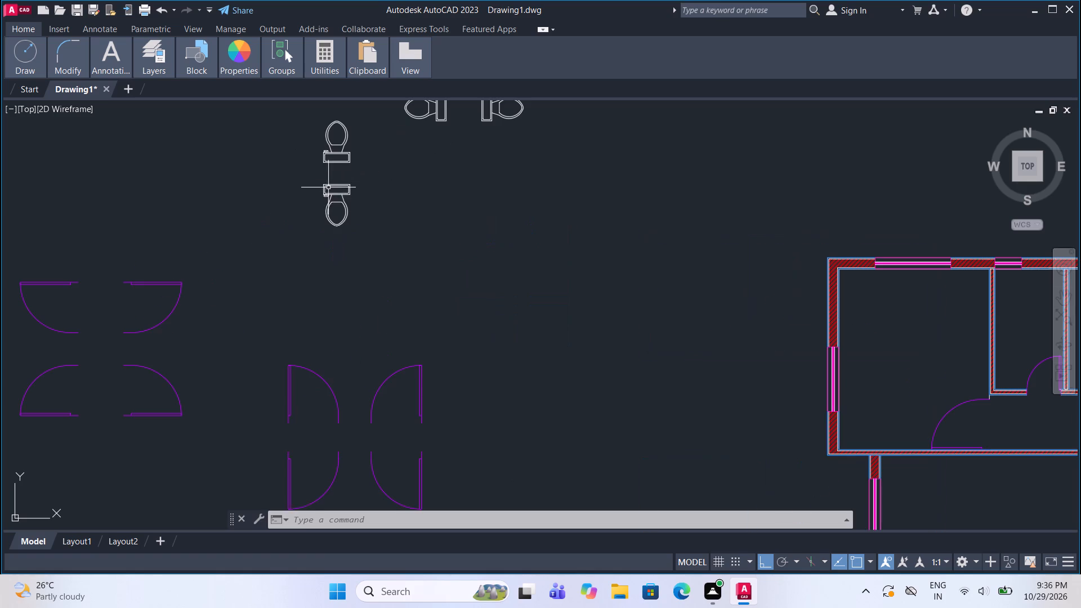
click(332, 182)
text(co)
key(Return)
scroll(340, 182, up, 3)
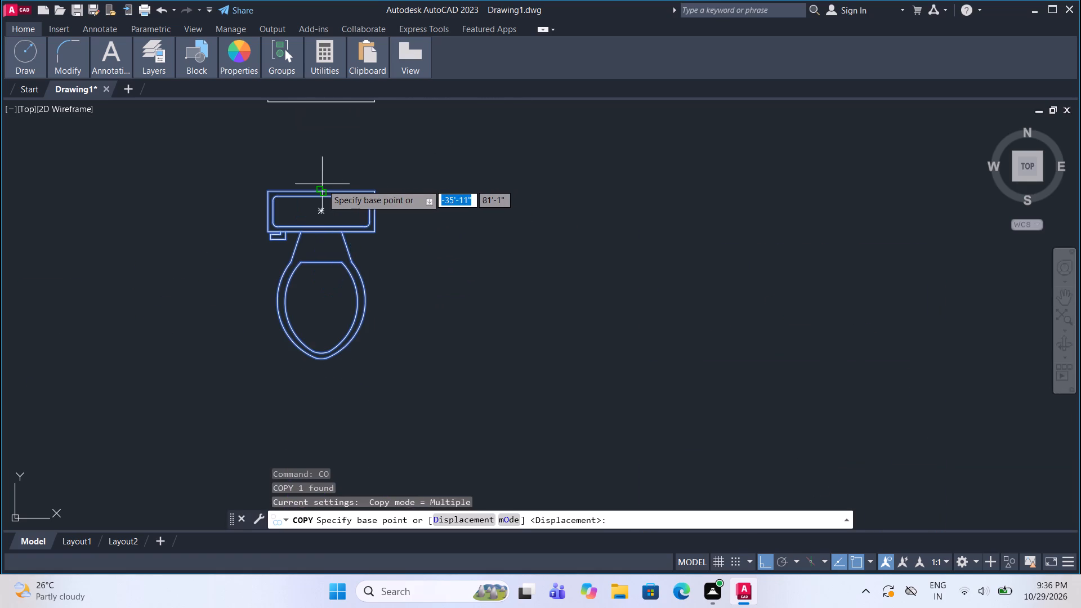
click(322, 186)
scroll(410, 137, down, 4)
middle_drag(684, 163, 534, 187)
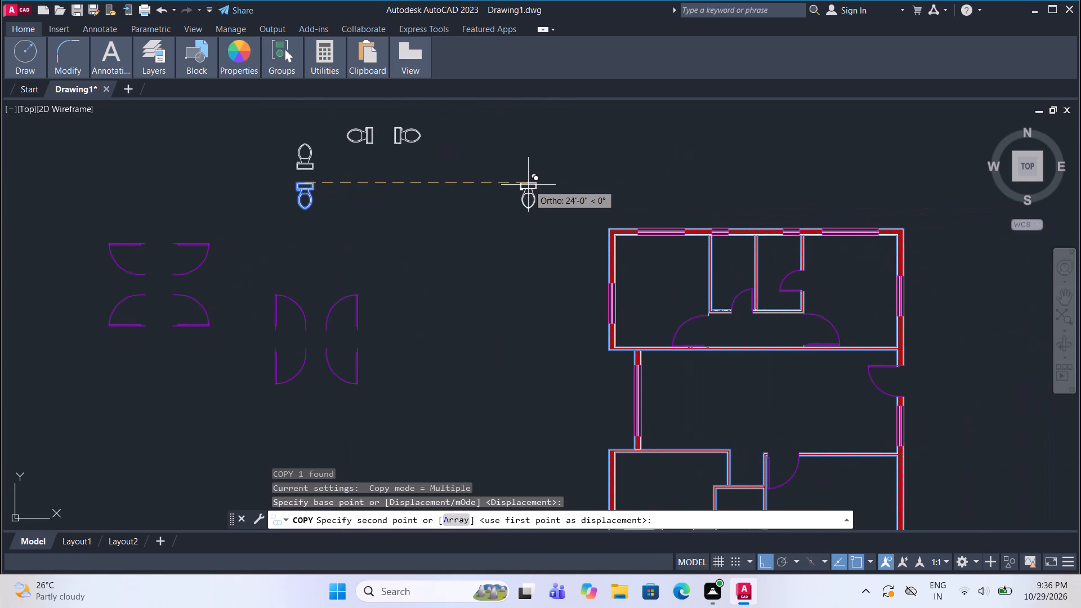
key(F8)
scroll(765, 249, up, 3)
scroll(688, 225, up, 1)
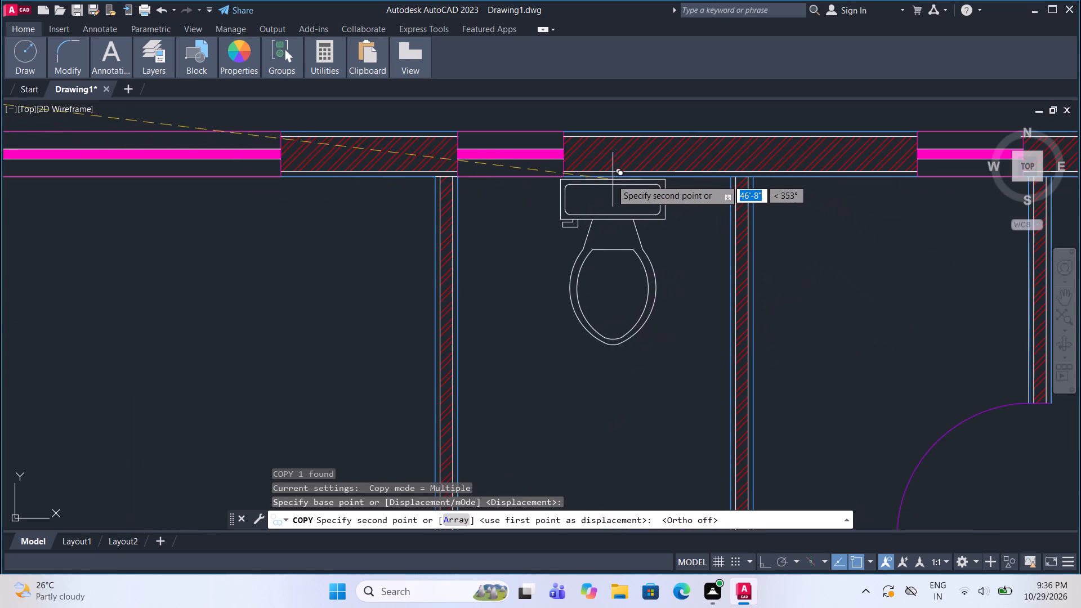
click(571, 177)
scroll(524, 220, down, 3)
scroll(642, 204, up, 3)
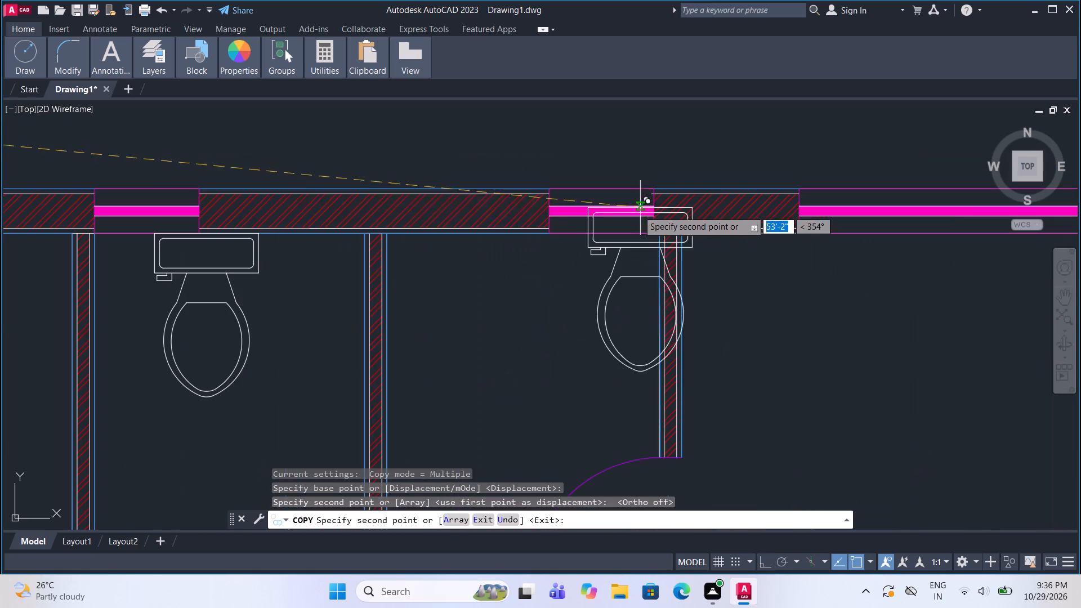
click(556, 238)
scroll(630, 163, down, 1)
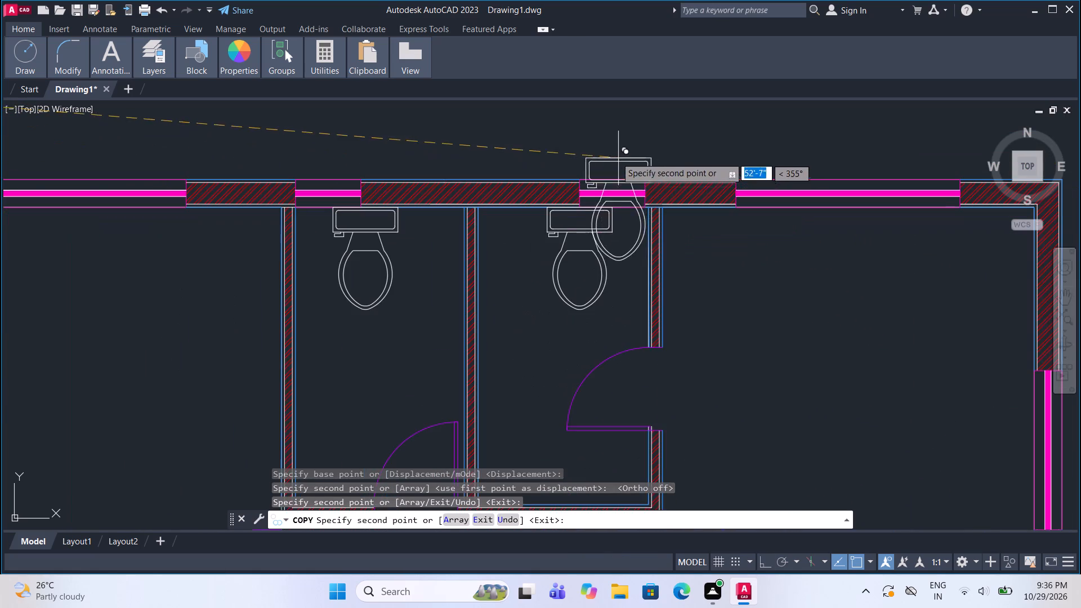
key(Escape)
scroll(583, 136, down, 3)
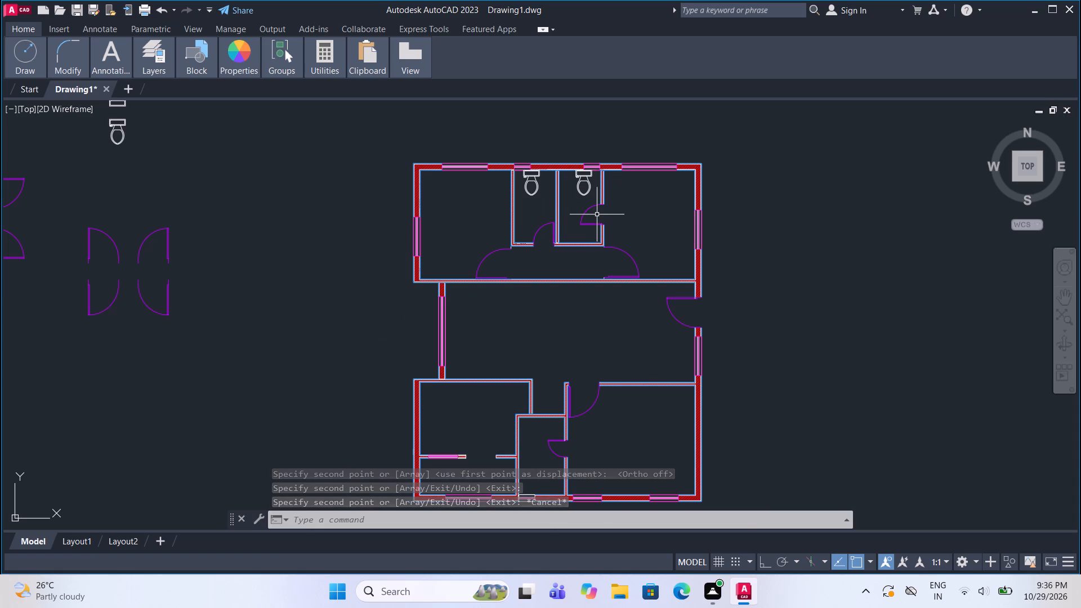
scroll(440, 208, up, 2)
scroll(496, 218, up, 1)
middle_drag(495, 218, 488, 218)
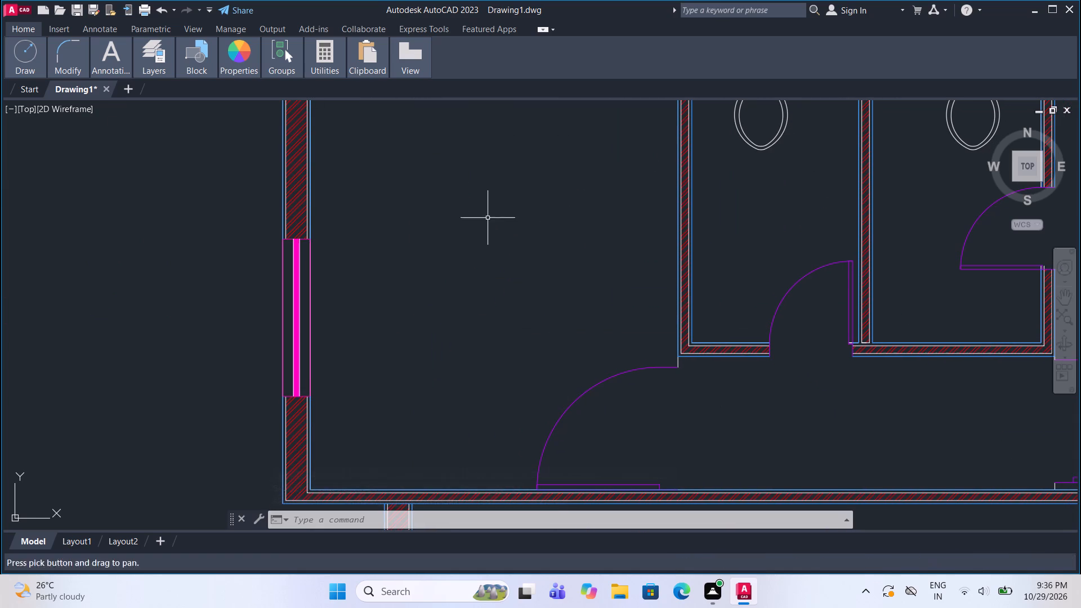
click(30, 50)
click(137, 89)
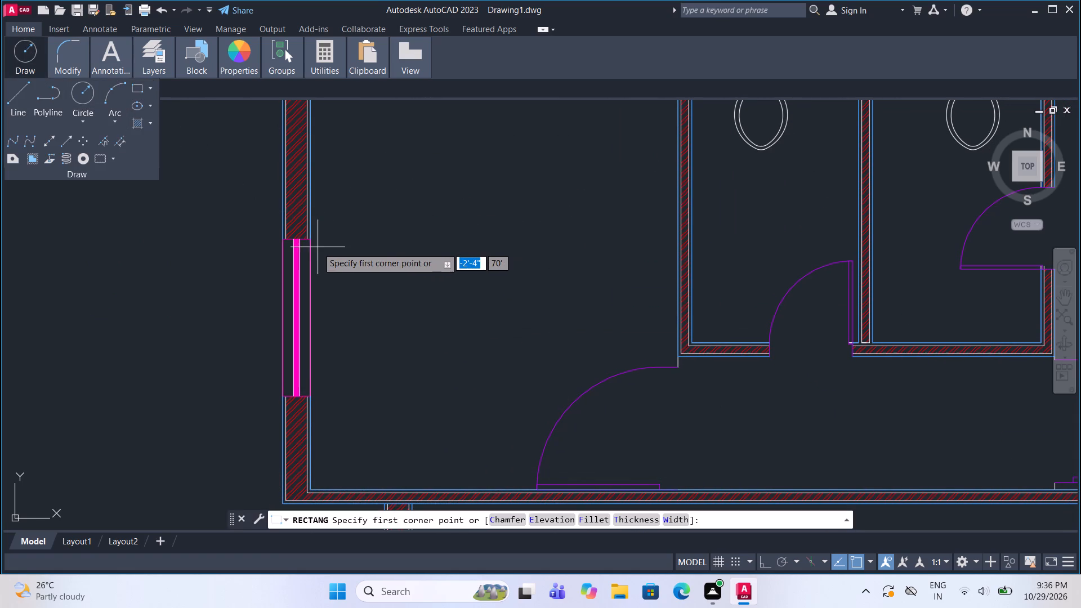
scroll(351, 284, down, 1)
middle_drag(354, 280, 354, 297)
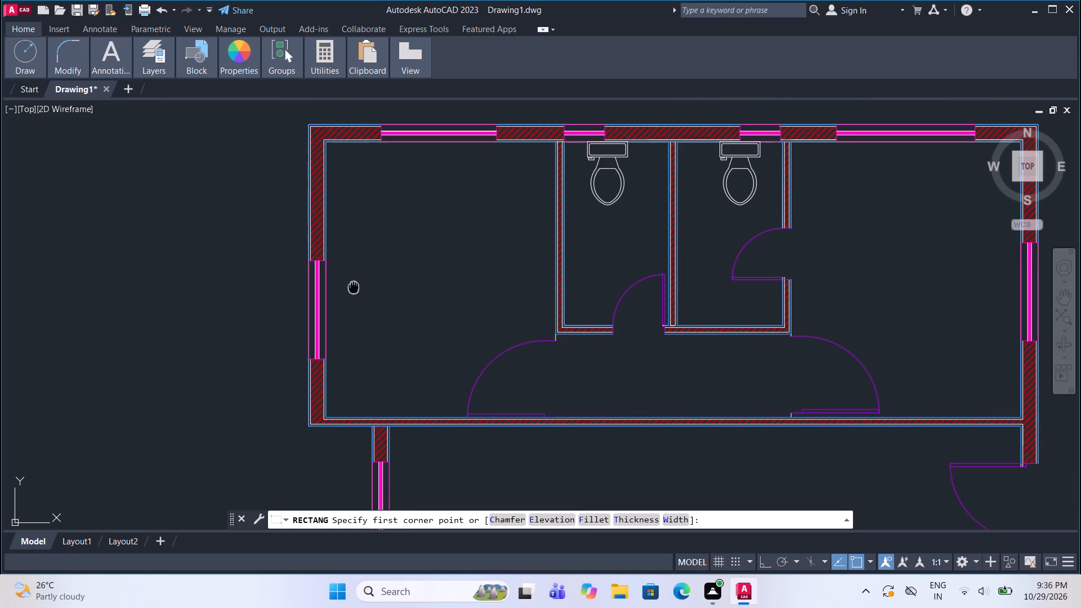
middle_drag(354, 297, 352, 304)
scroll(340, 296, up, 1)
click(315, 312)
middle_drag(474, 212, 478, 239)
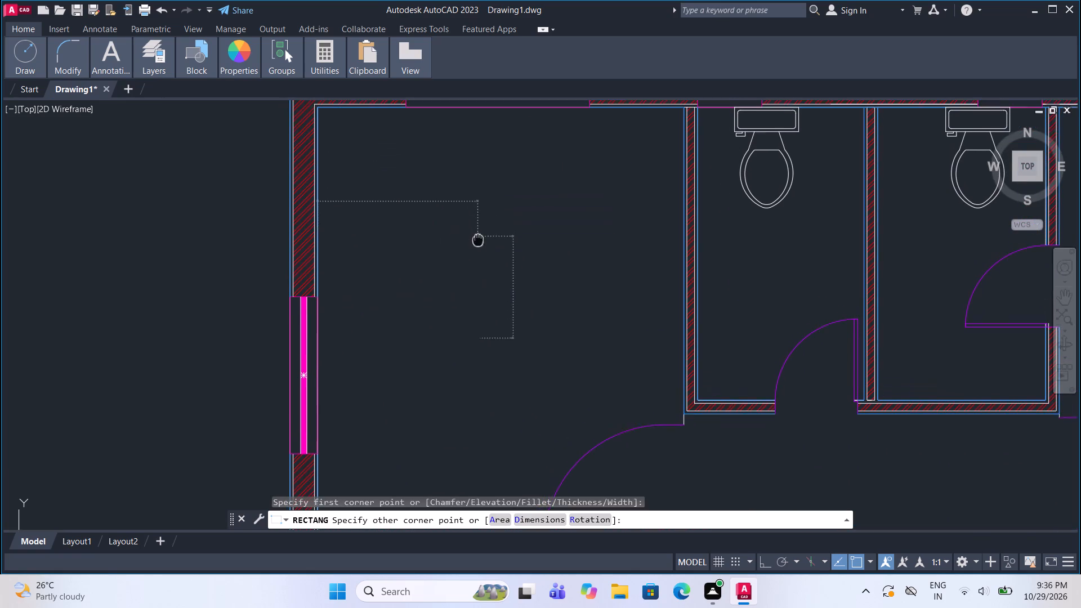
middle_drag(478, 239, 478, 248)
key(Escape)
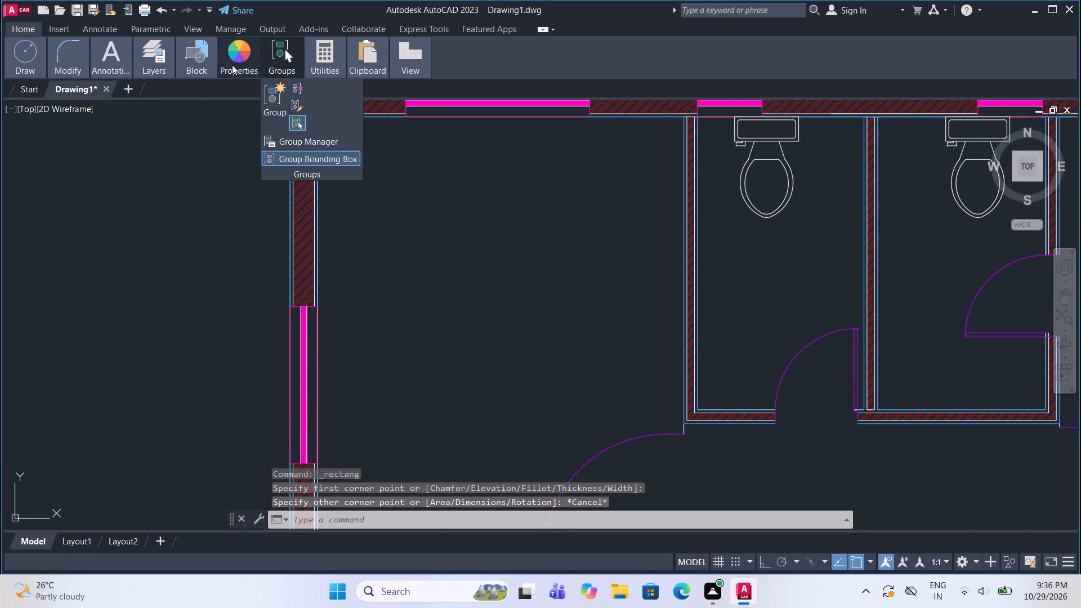
Make layer fur current and draw a bed rectangle, a little over 5' by 4', against the northwest room's west wall.
click(157, 53)
click(252, 88)
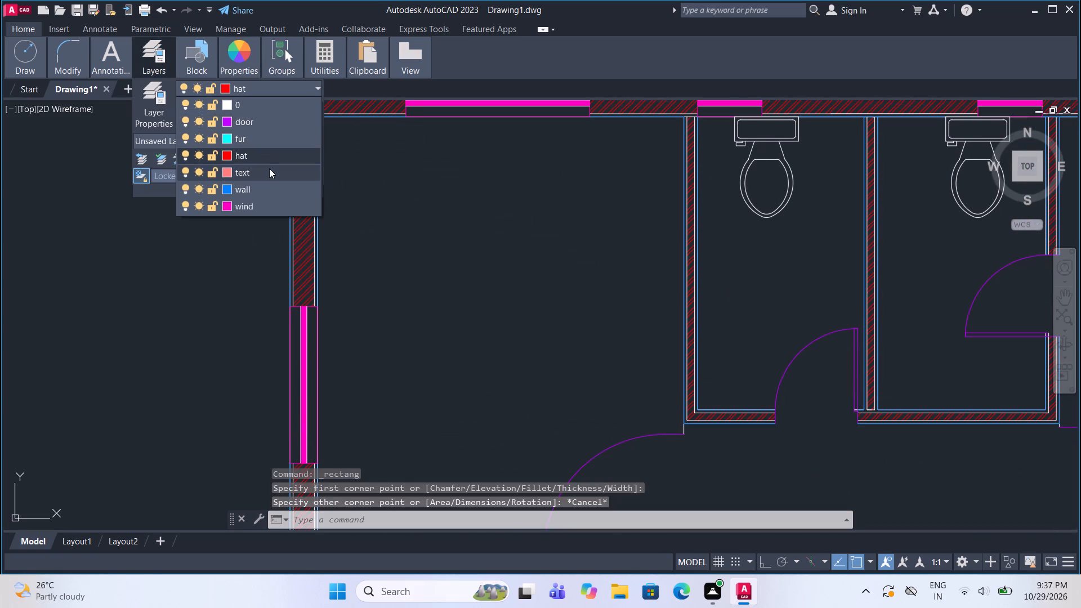
click(269, 141)
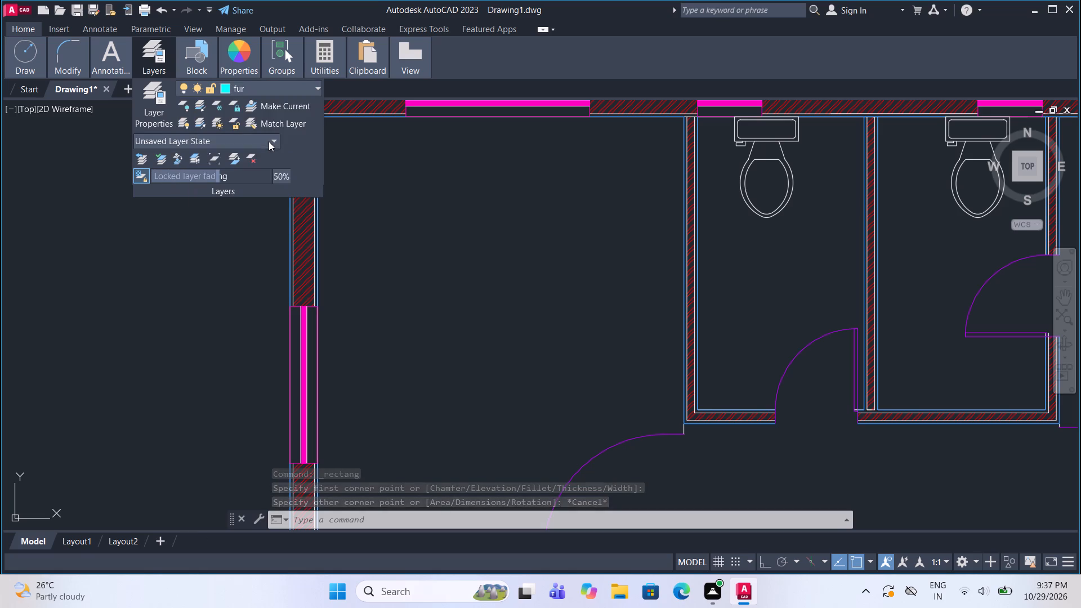
click(26, 49)
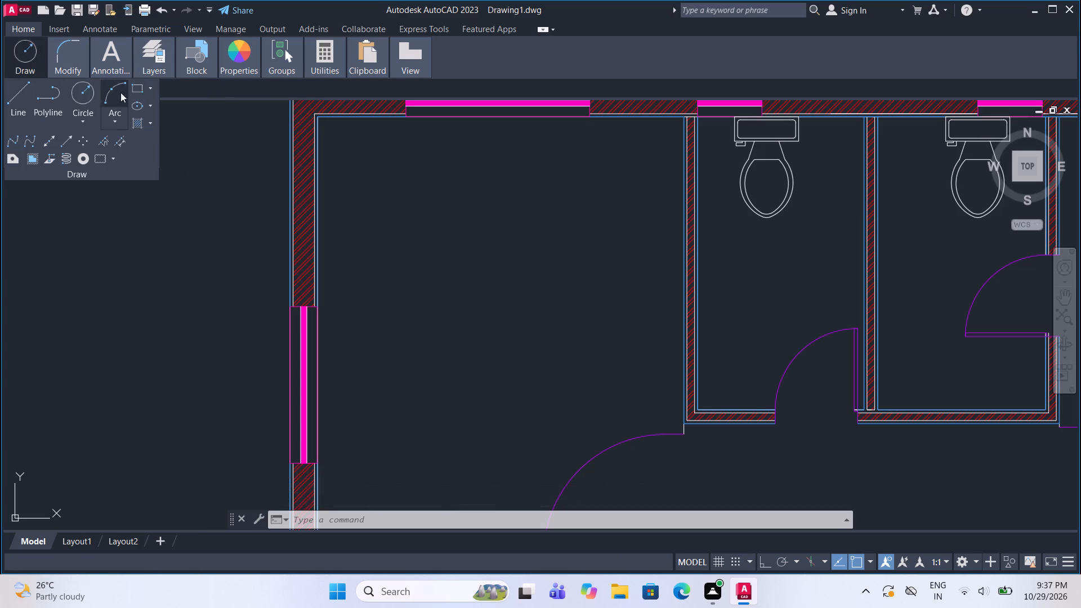
click(133, 87)
click(319, 365)
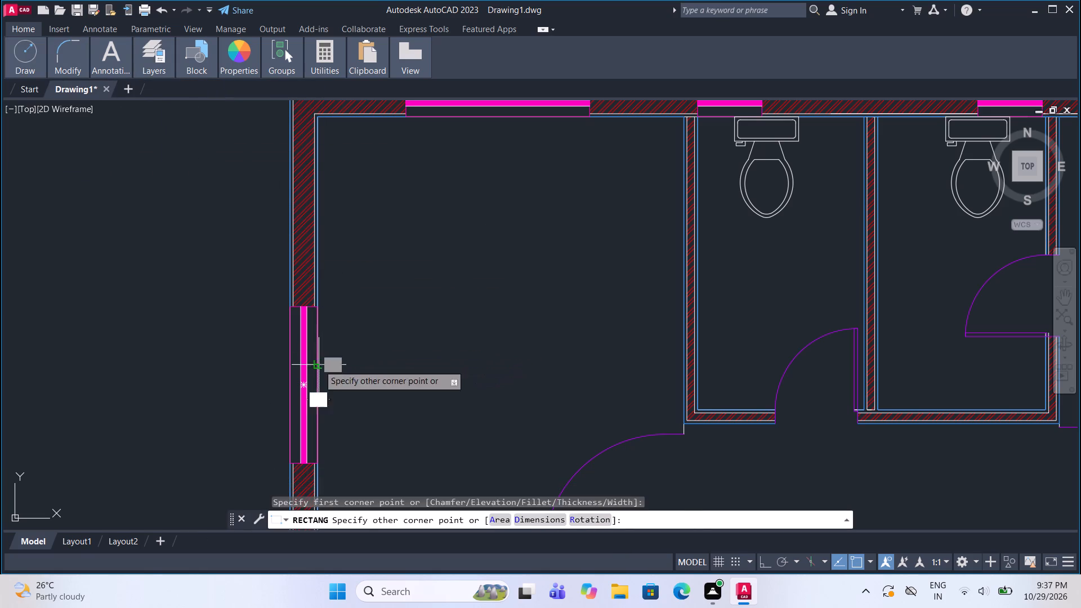
click(524, 206)
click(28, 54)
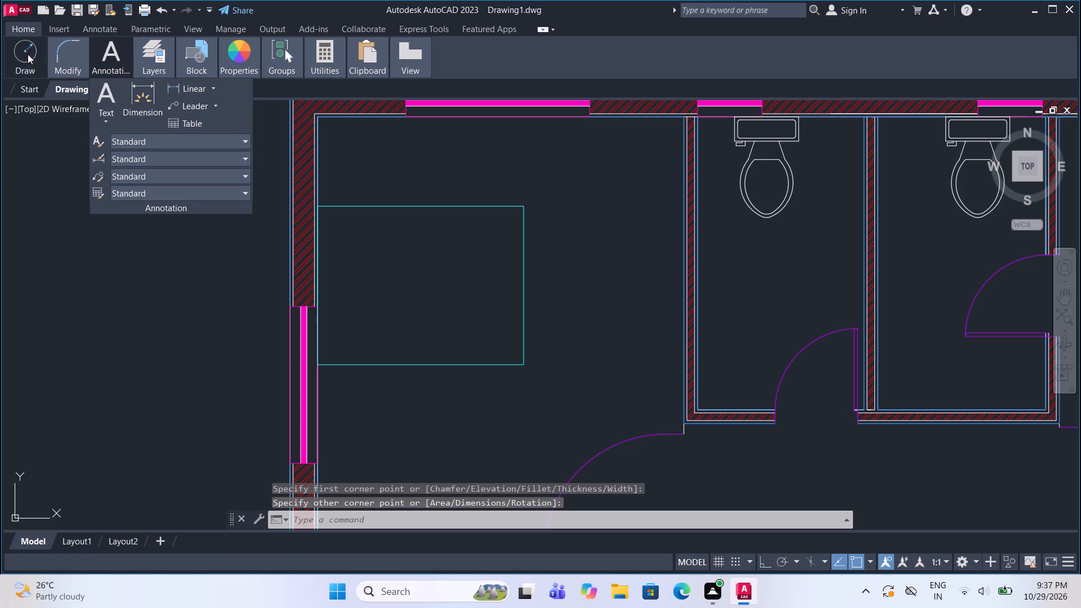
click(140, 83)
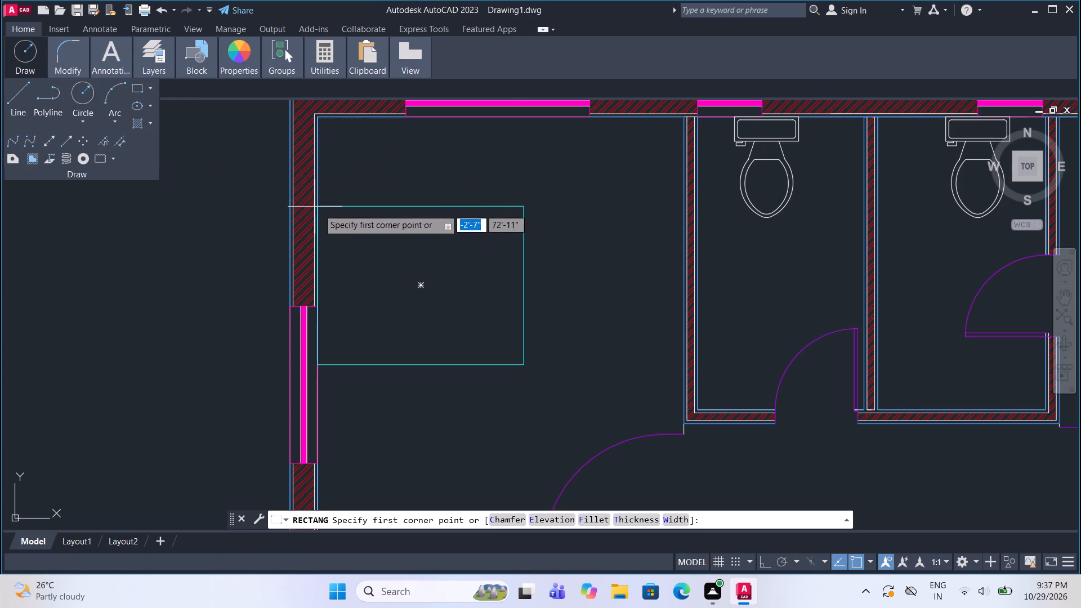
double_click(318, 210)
Draw a bedside table rectangle about 1'-6" by 1'-5" against the west wall, from the bed's northwest corner.
click(25, 60)
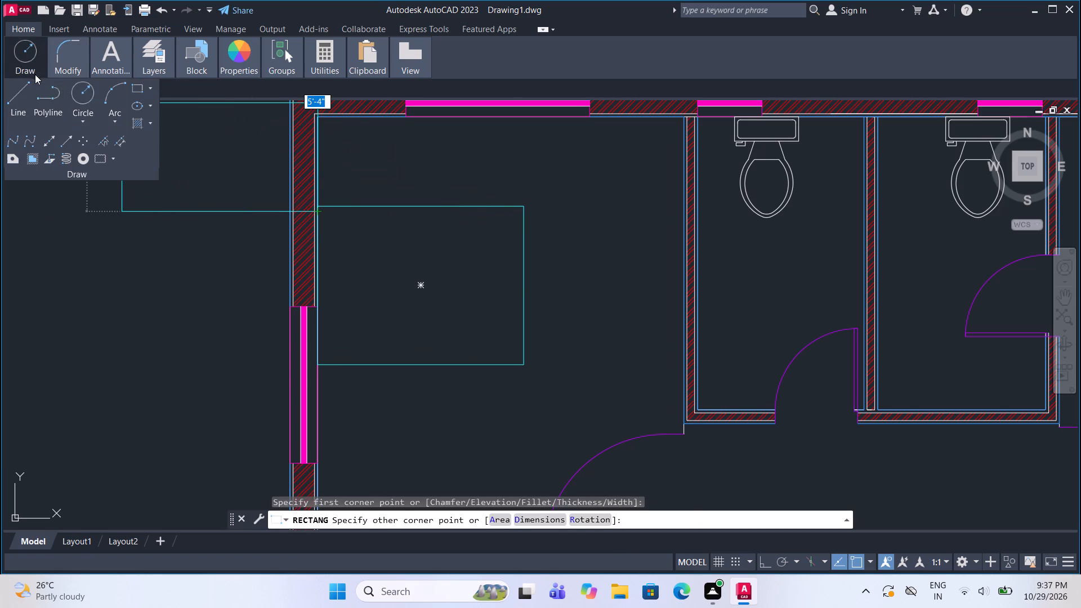
click(132, 86)
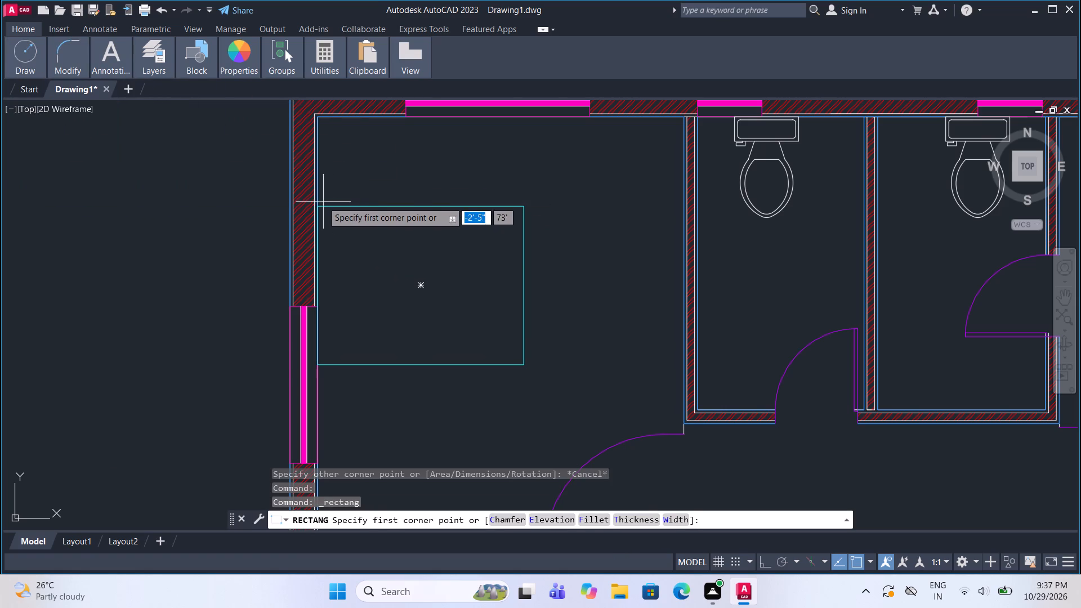
click(317, 206)
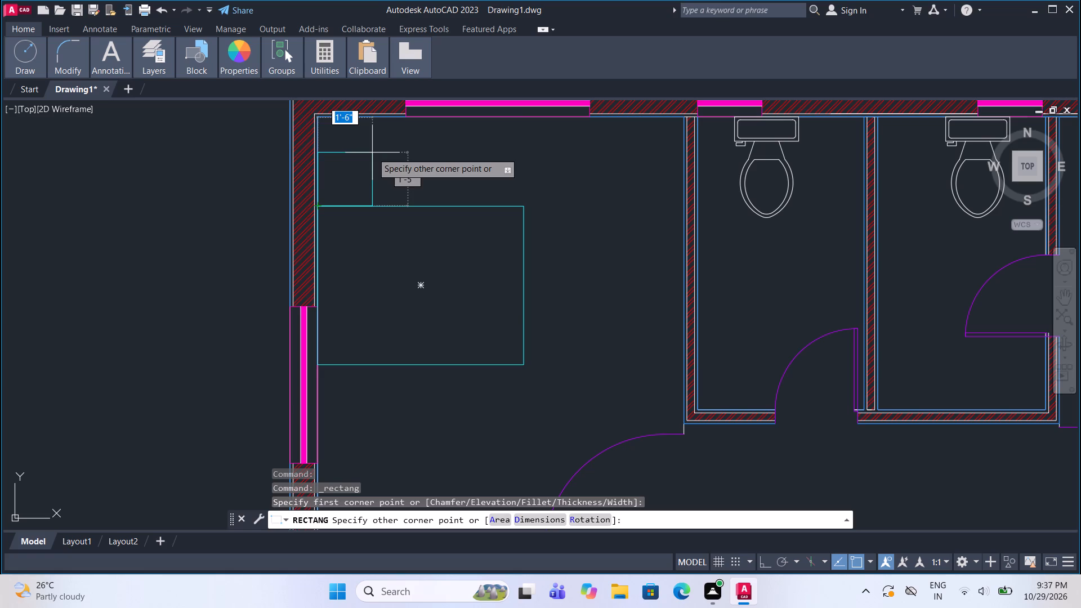
click(372, 153)
Draw two concentric lamp circles centred in the bedside table, the outer with a radius of about 6" and a smaller inner one.
click(23, 44)
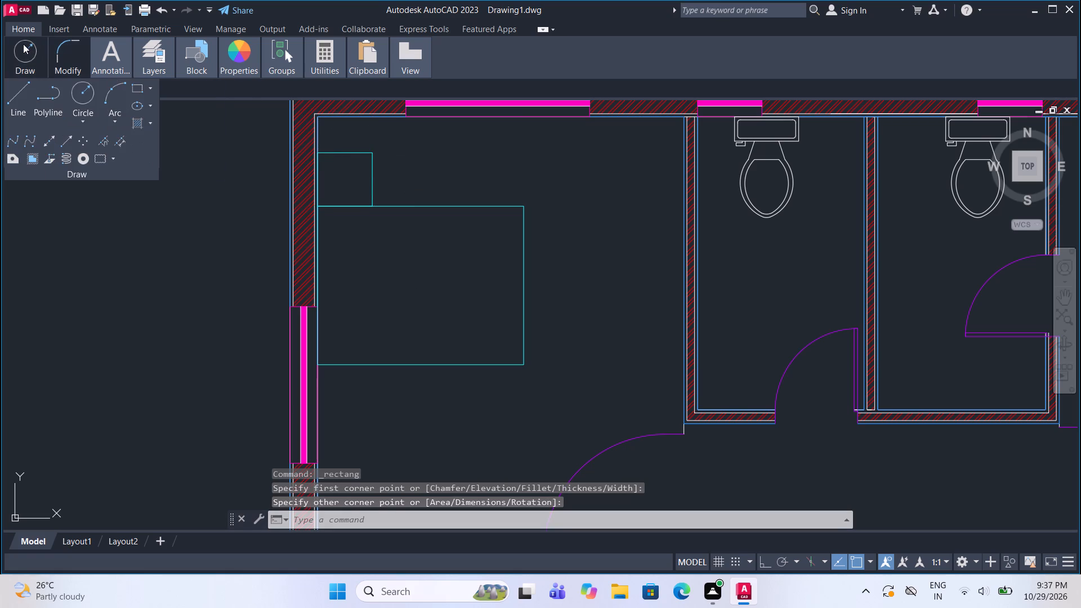
click(93, 93)
scroll(361, 167, up, 1)
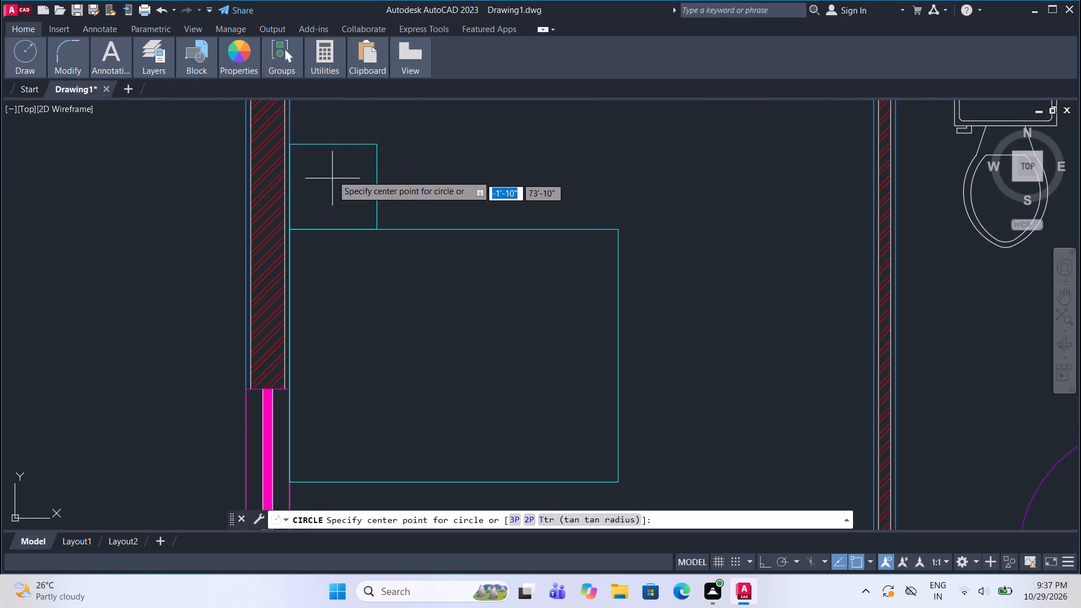
click(333, 181)
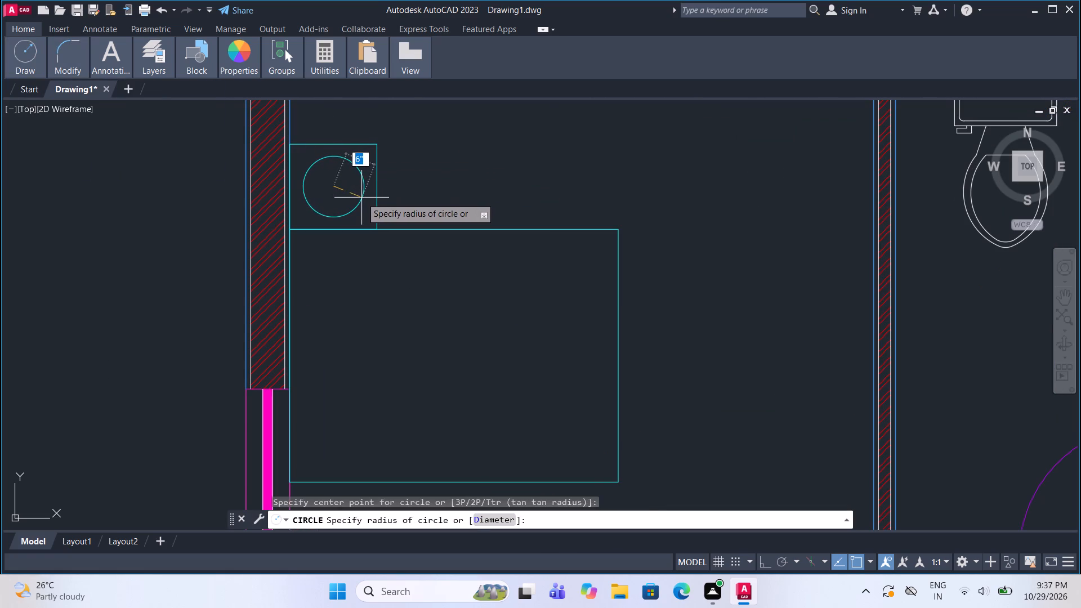
double_click(362, 198)
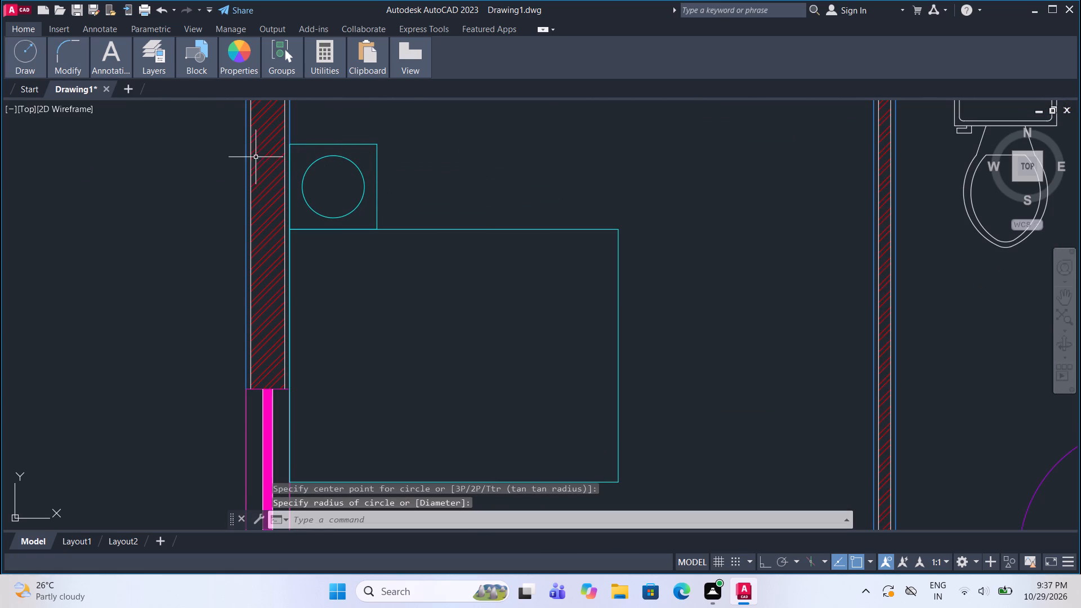
click(22, 56)
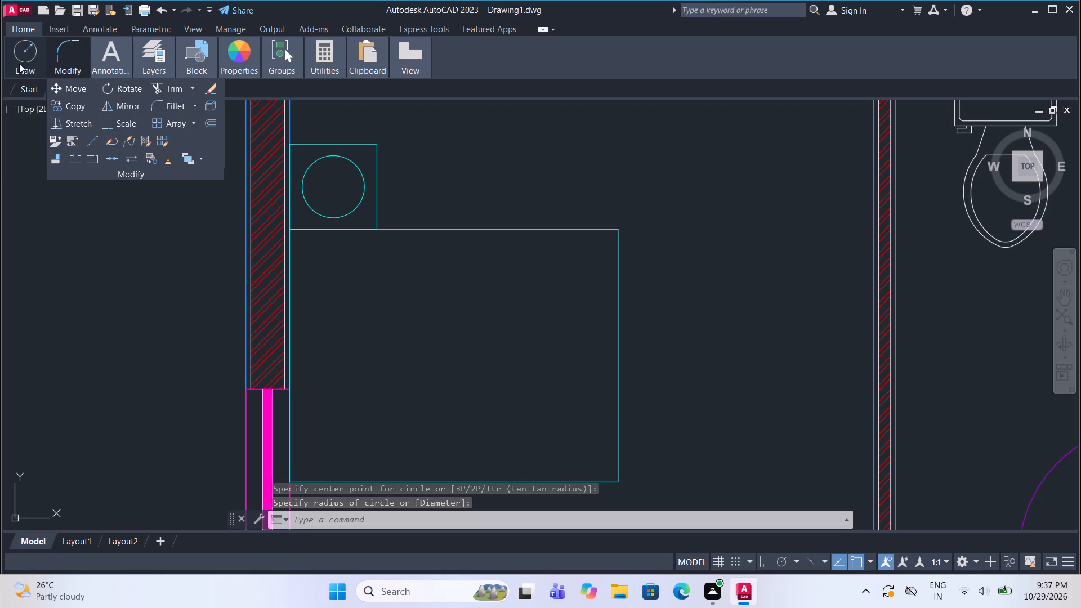
click(19, 60)
click(87, 93)
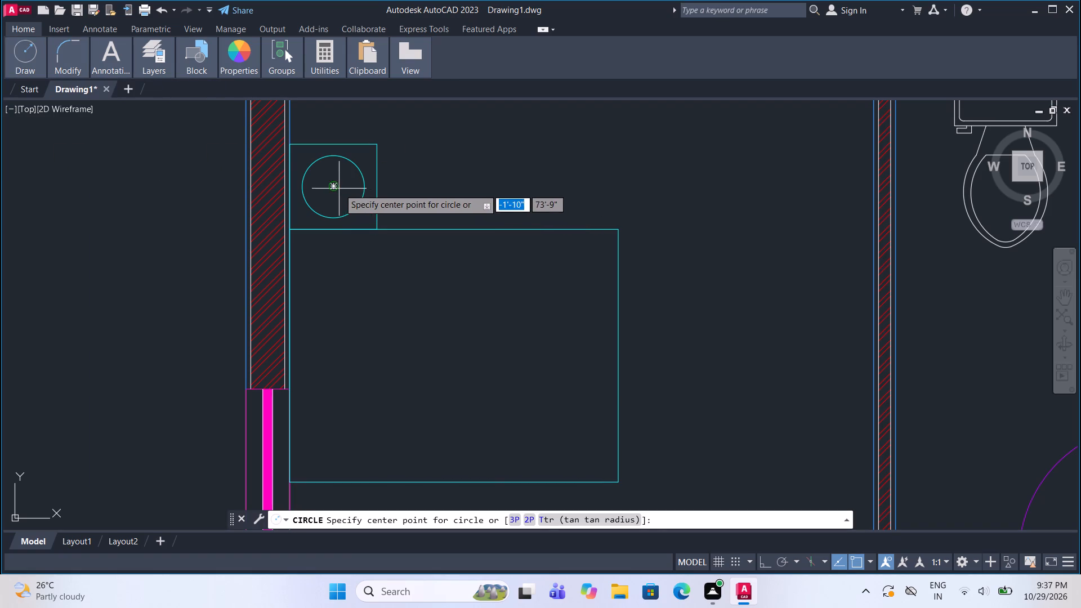
click(336, 187)
click(346, 194)
Copy the bedside table with its two circles from its northwest corner to the bed's southwest corner.
drag(402, 196, 397, 193)
click(343, 152)
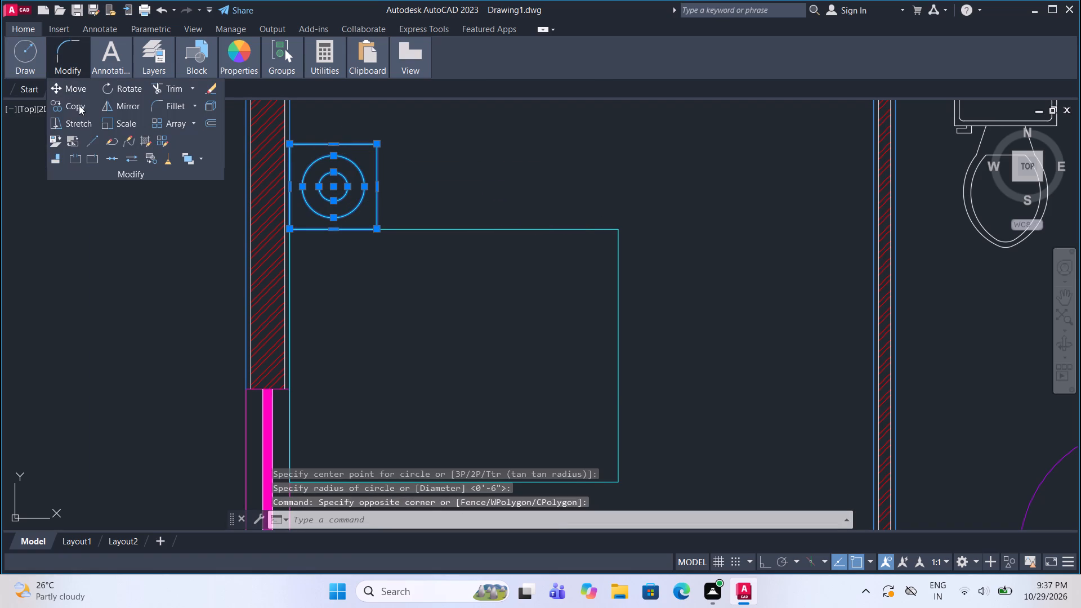
click(79, 105)
click(289, 138)
scroll(289, 138, down, 2)
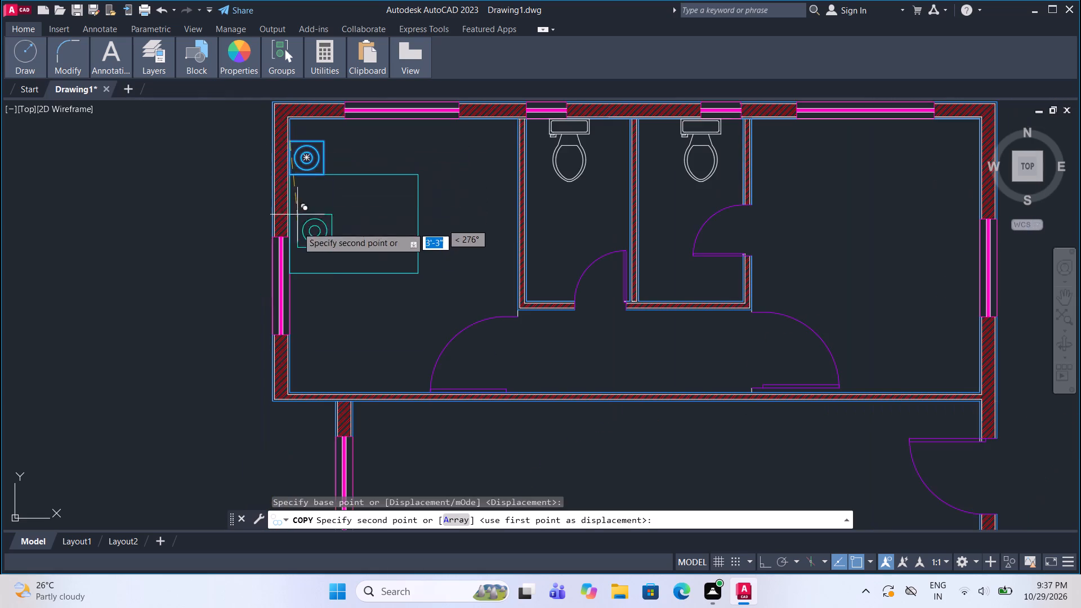
scroll(294, 270, up, 2)
click(279, 279)
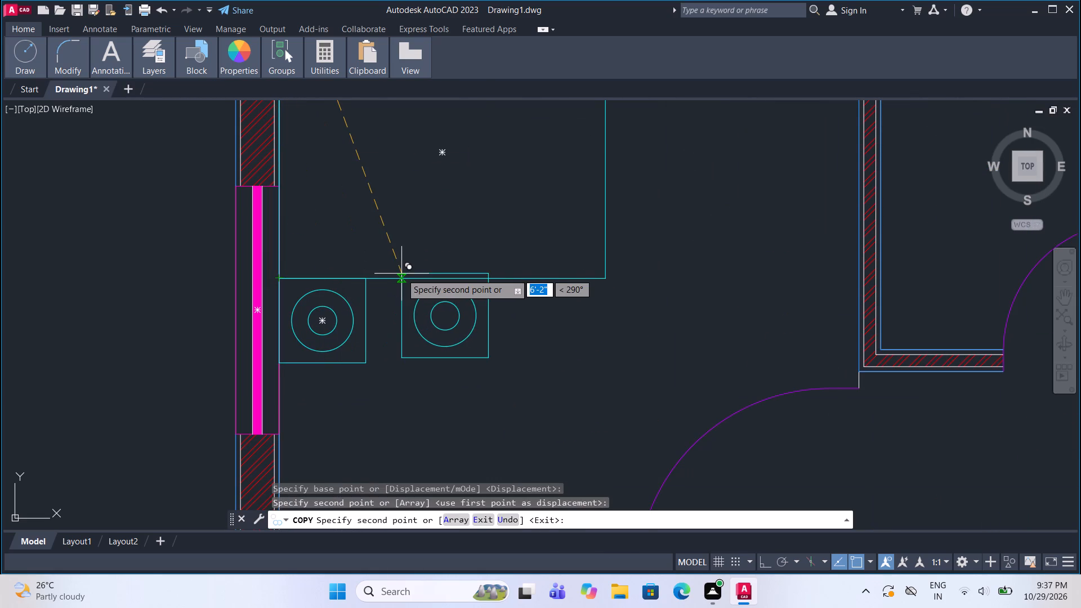
key(Escape)
Draw a pillow rectangle about 1' by 1'-8" inside the southern half of the bed, near its west end.
scroll(372, 275, down, 3)
scroll(396, 245, up, 3)
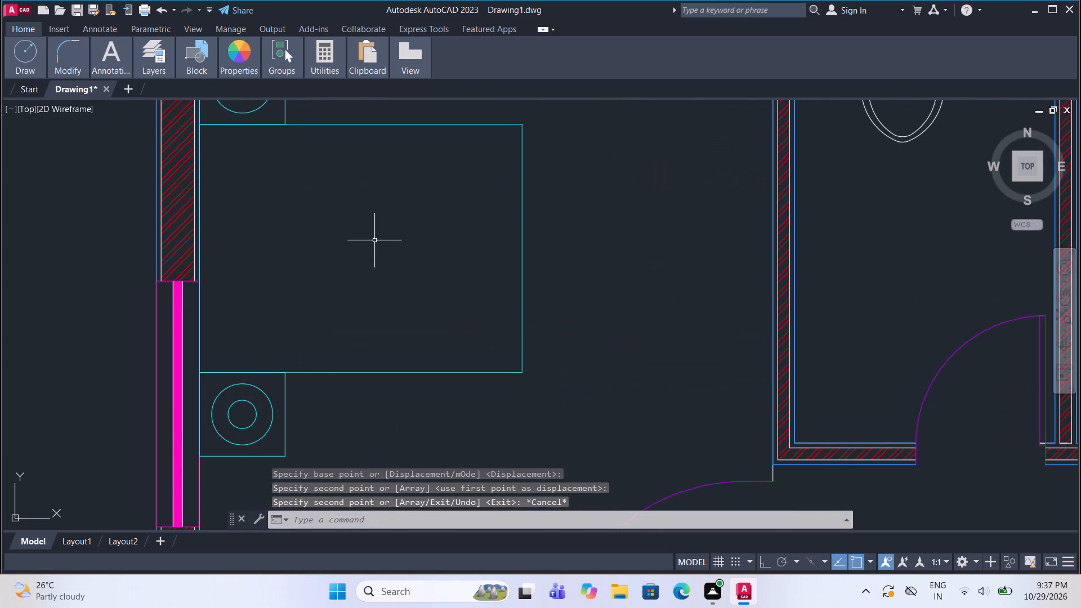
middle_drag(345, 225, 347, 243)
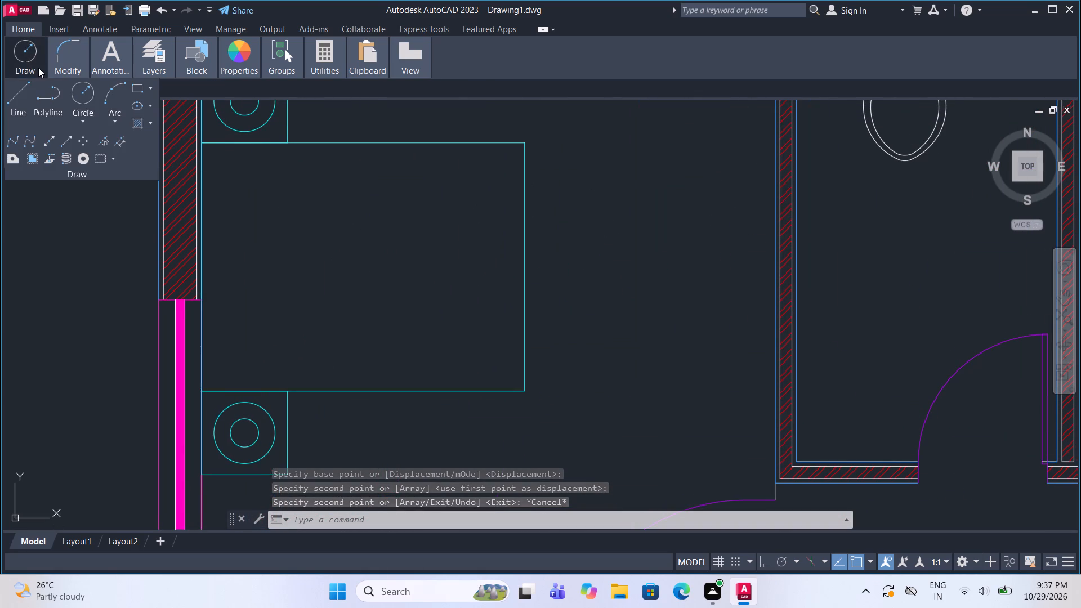
click(30, 41)
click(136, 85)
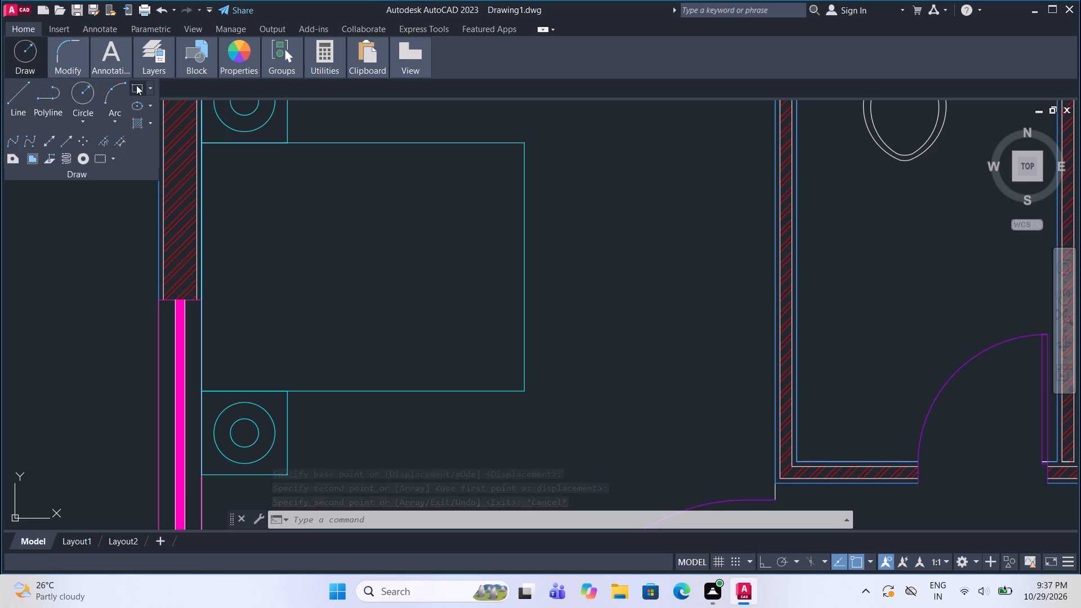
click(247, 368)
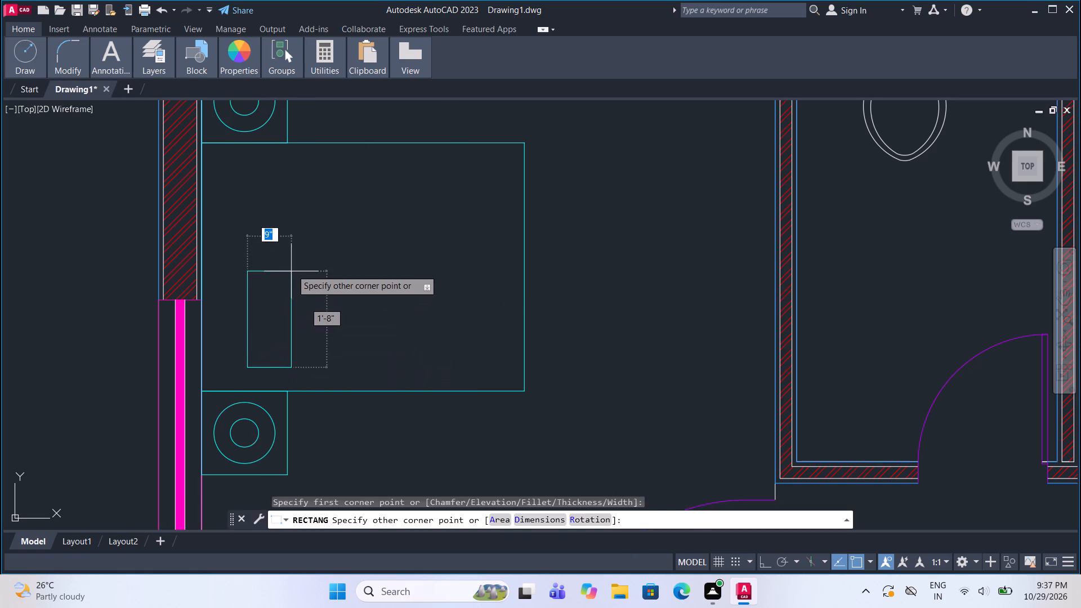
click(303, 270)
Copy the pillow rectangle straight north by about 1'-8" with Ortho on, placing the second pillow on the bed.
click(282, 269)
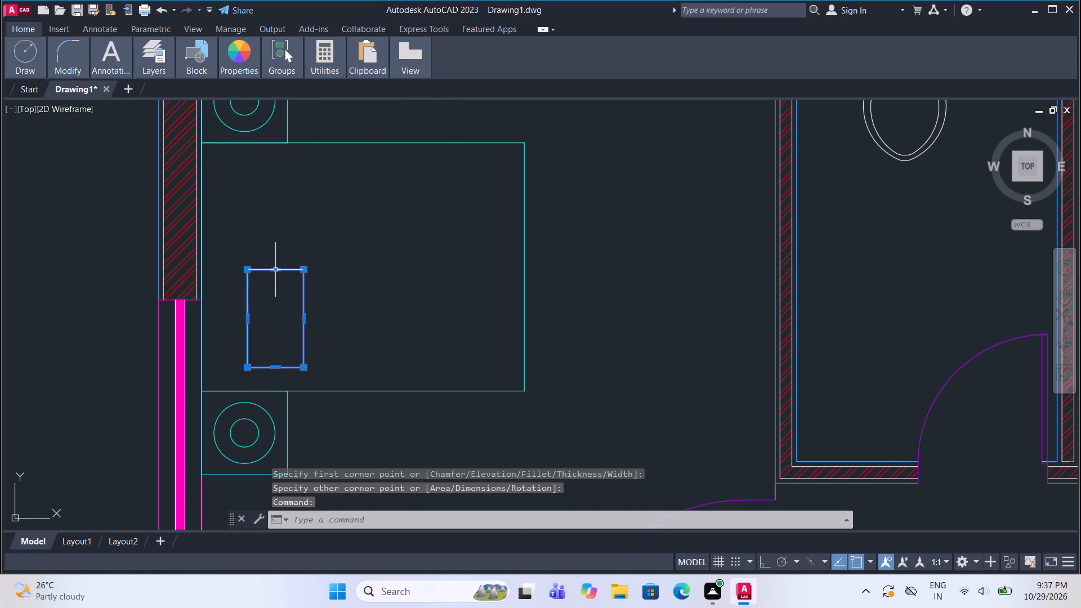
double_click(55, 51)
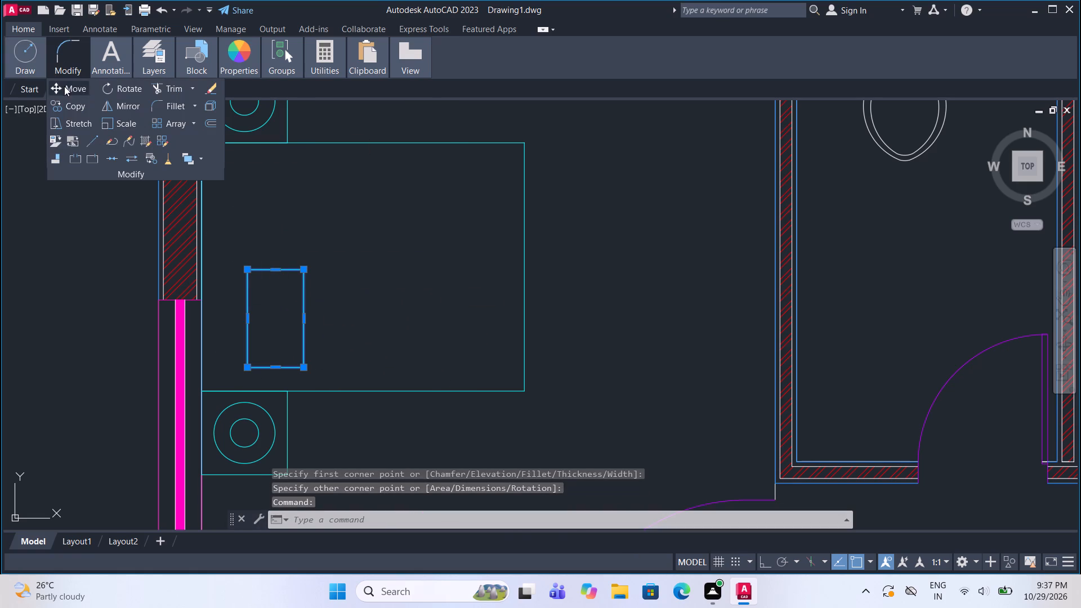
click(69, 105)
double_click(274, 329)
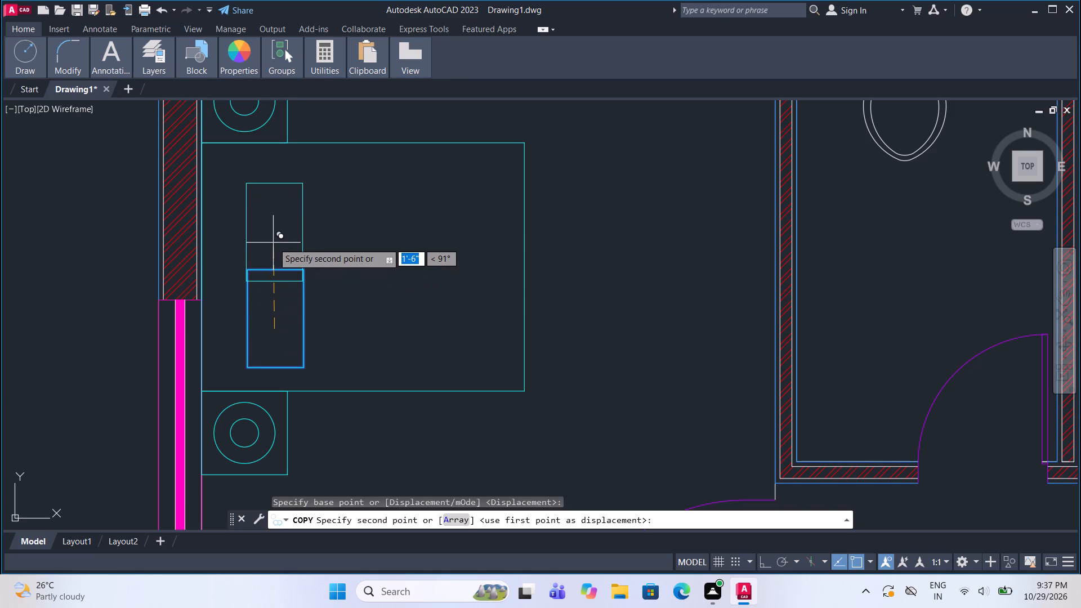
key(F8)
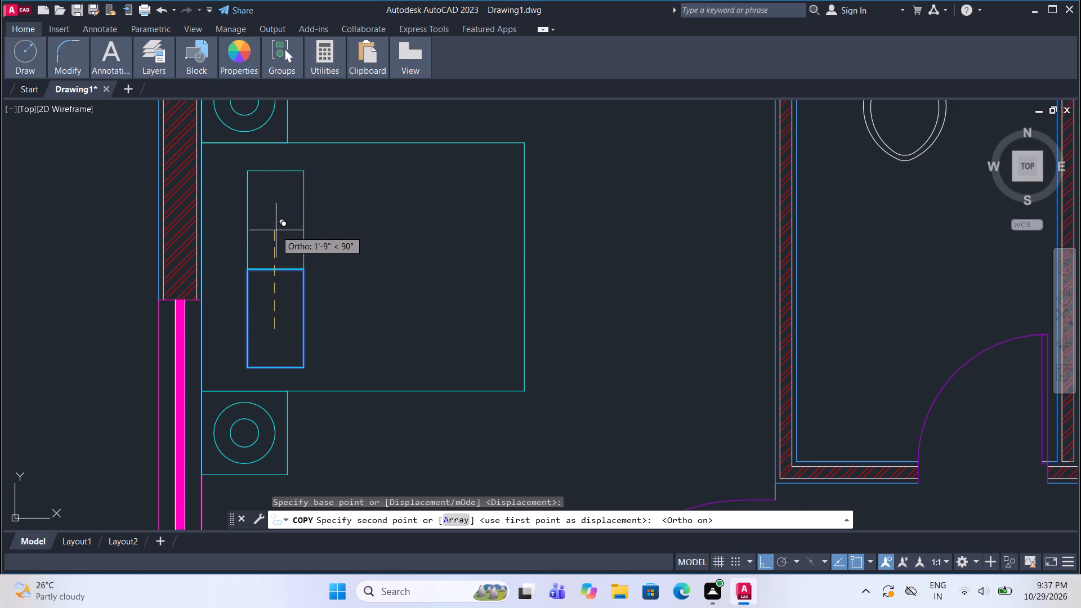
double_click(276, 234)
key(Escape)
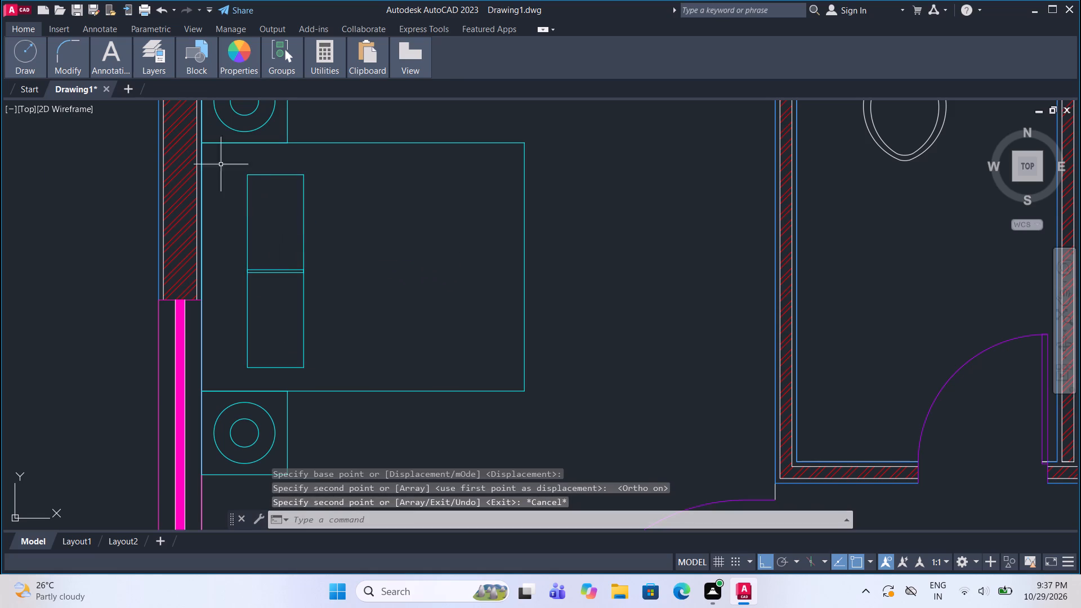
Draw the folded blanket east of the pillows: two north-south lines about 10" apart and a diagonal corner fold at the bed's north edge.
click(28, 62)
click(21, 92)
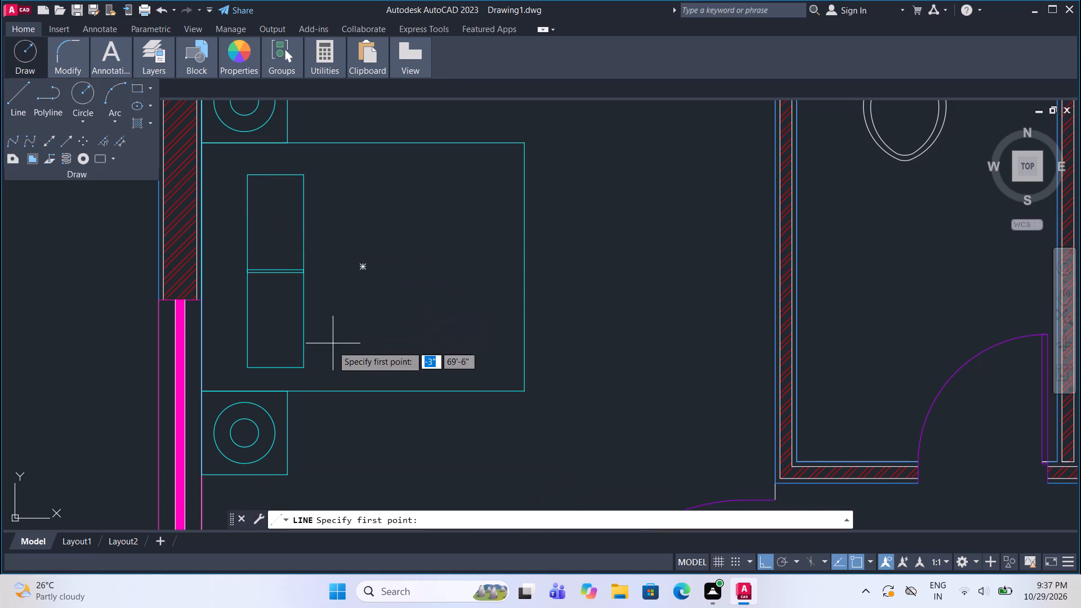
click(325, 386)
click(331, 144)
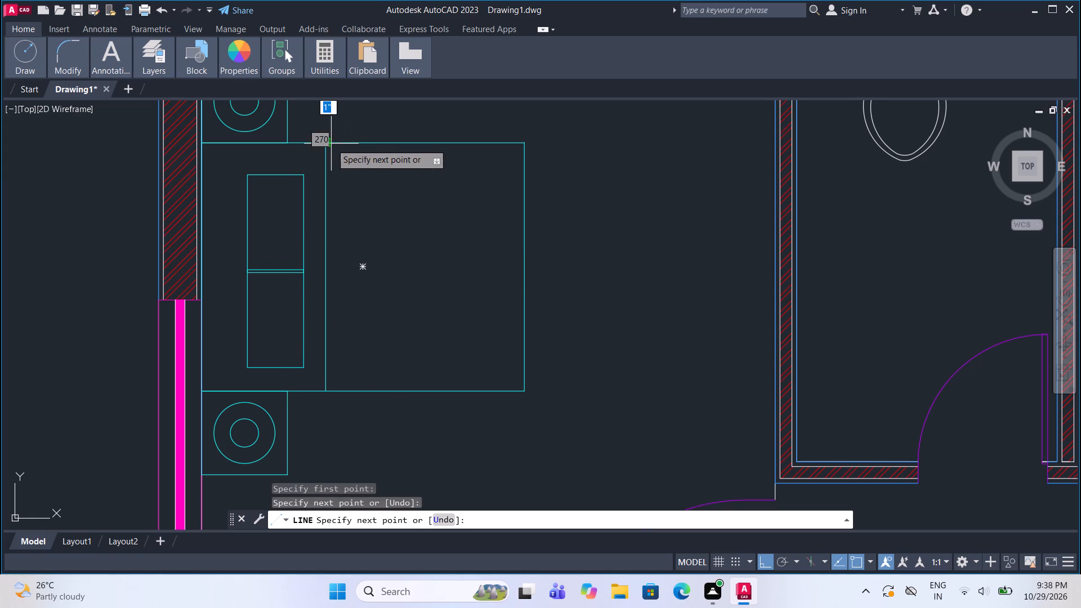
click(328, 188)
click(374, 189)
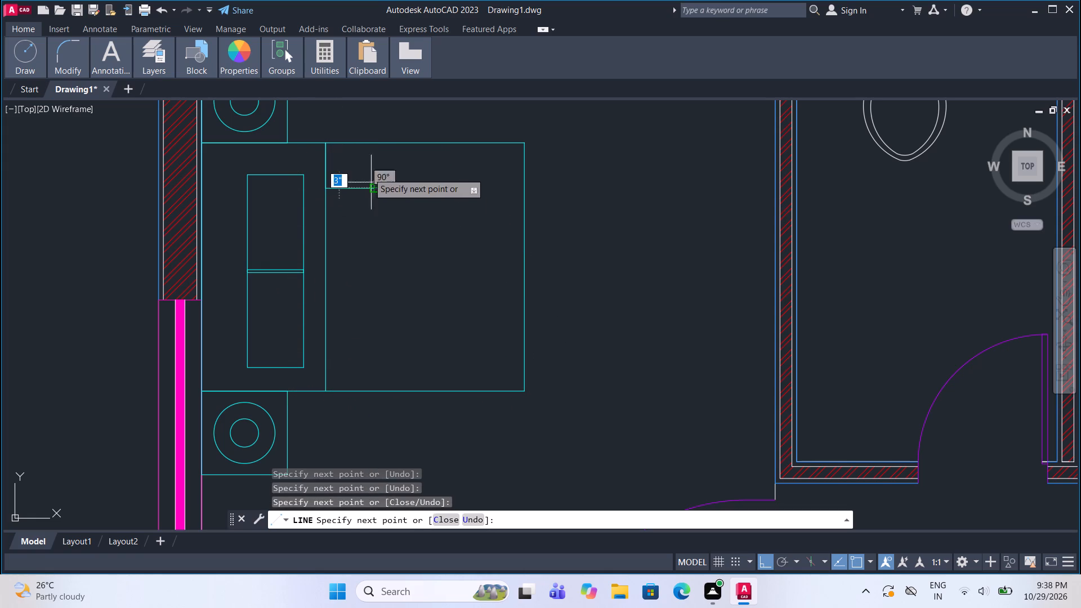
click(329, 136)
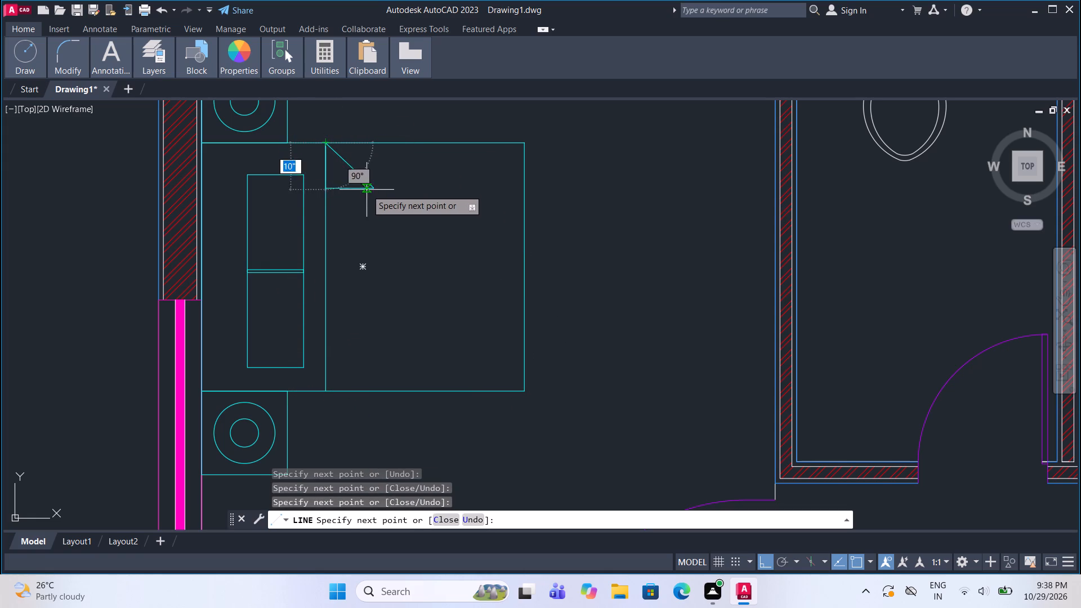
click(373, 190)
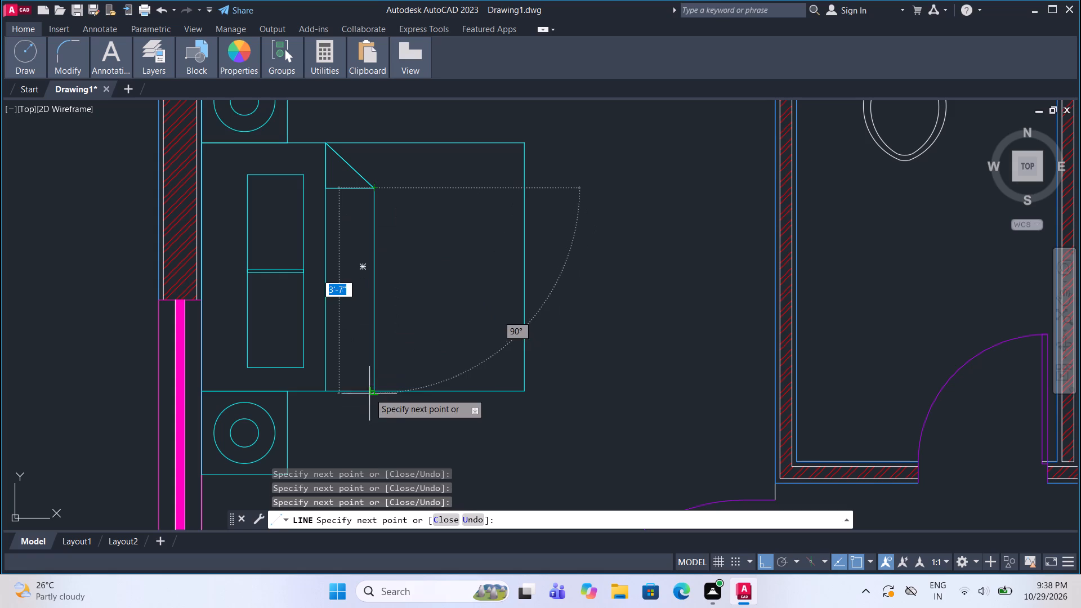
click(370, 390)
key(Escape)
Draw a narrow rectangle about 4" by 3'-5" against the bedroom's east wall, facing the bed.
scroll(348, 370, down, 3)
scroll(379, 375, up, 1)
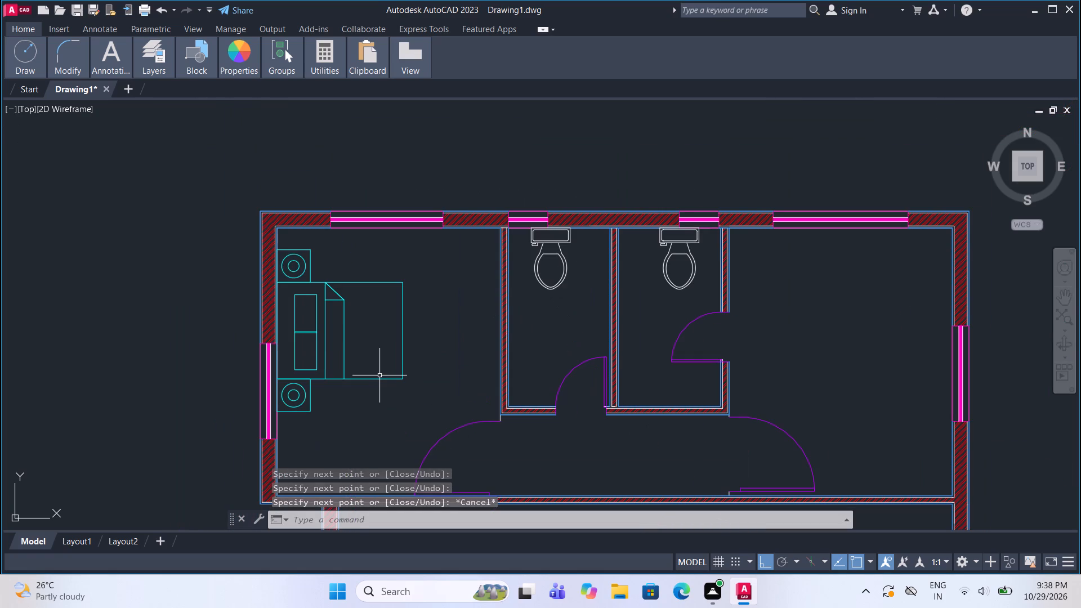
click(25, 50)
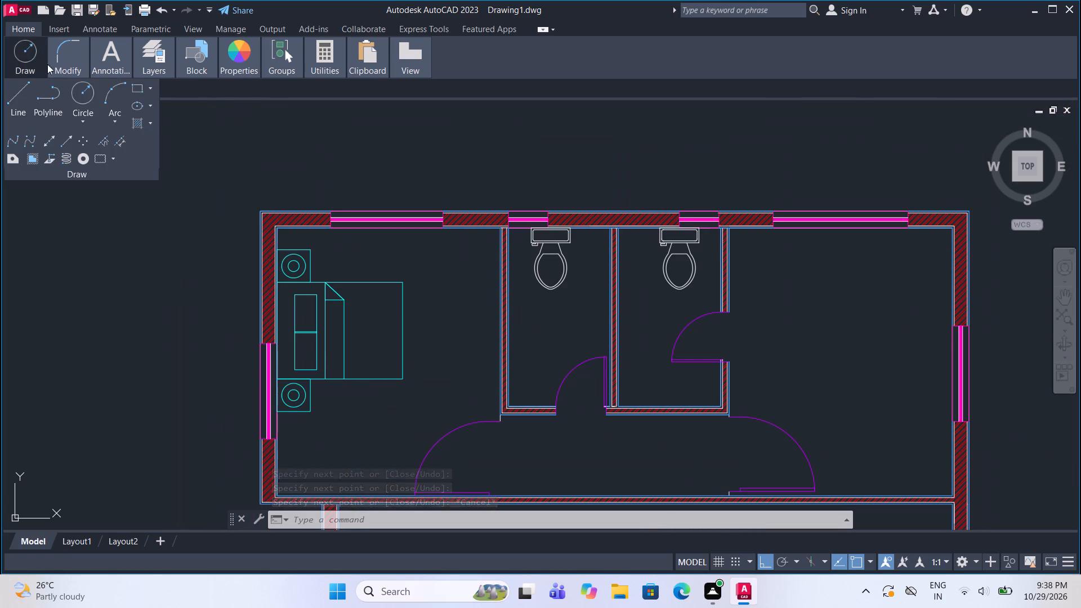
click(19, 51)
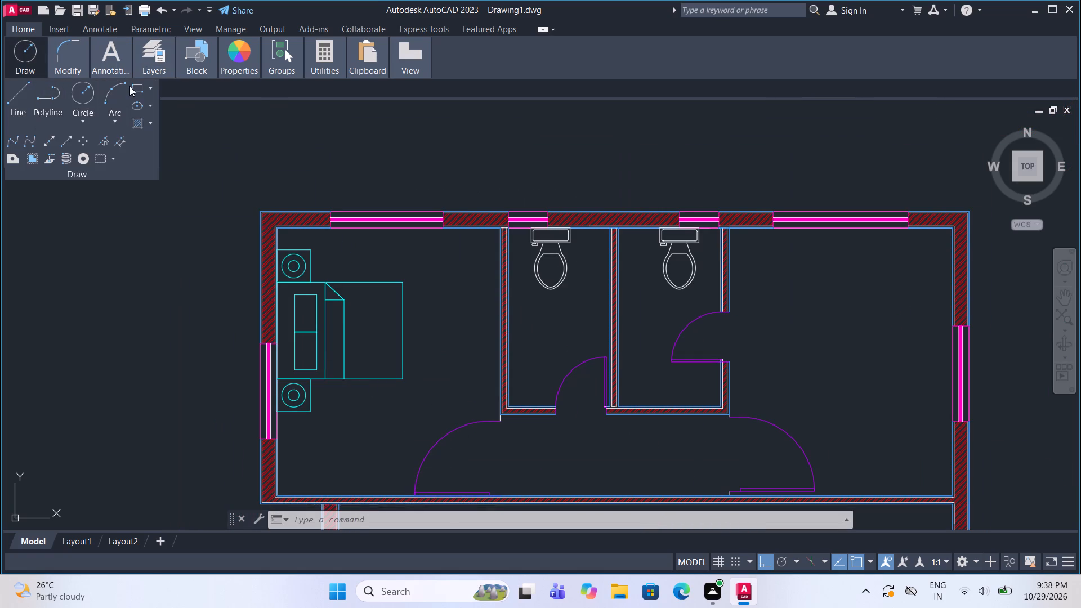
click(133, 86)
scroll(456, 361, up, 1)
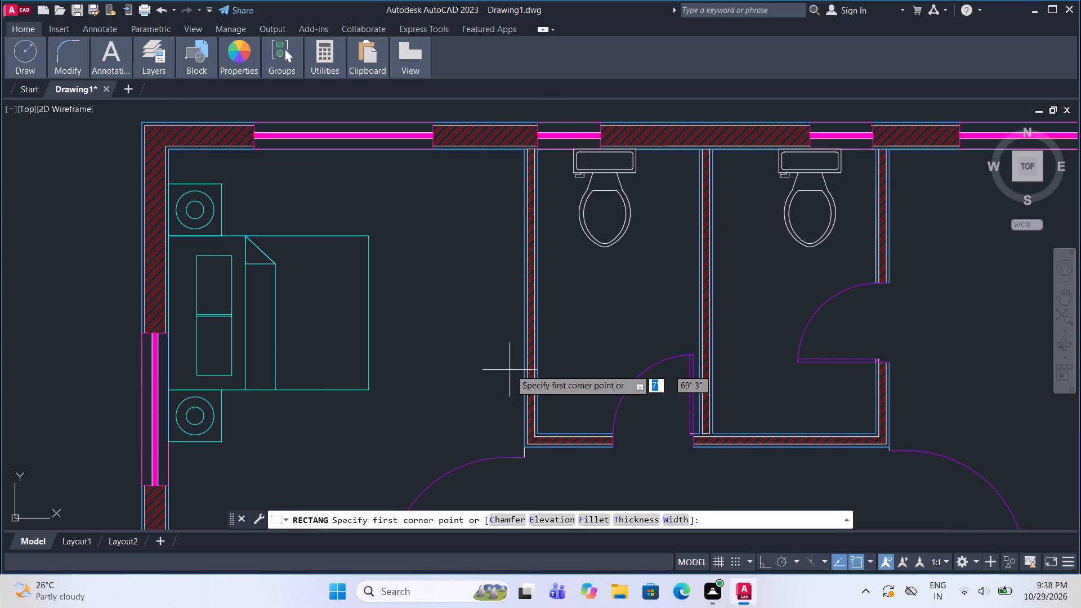
click(524, 369)
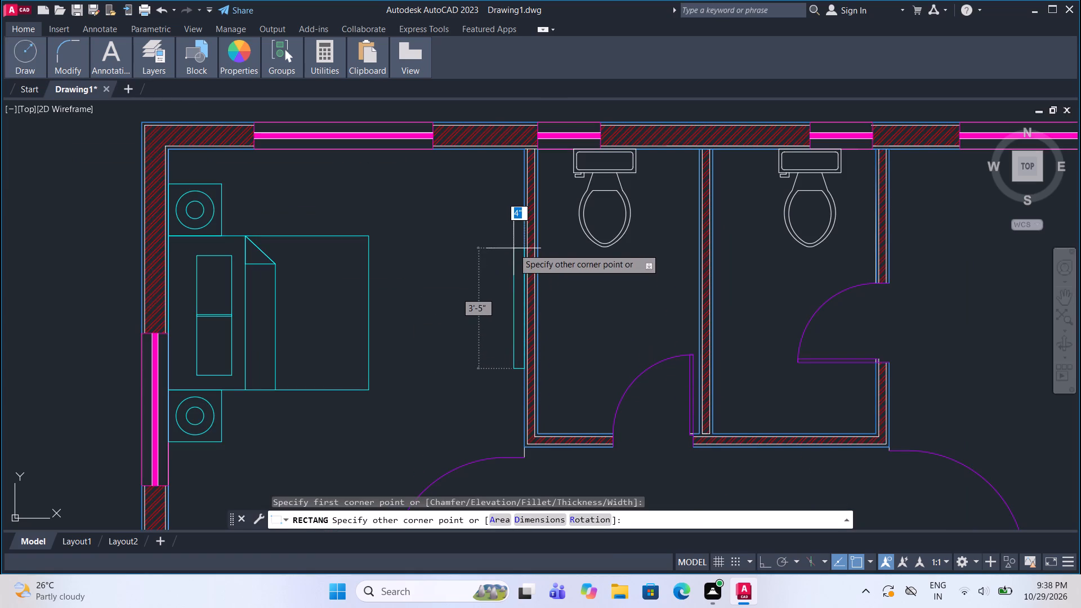
click(513, 247)
Draw a furniture rectangle about 5' by 1'-4" from the bedroom's southwest inner corner, along its south wall.
scroll(431, 304, down, 2)
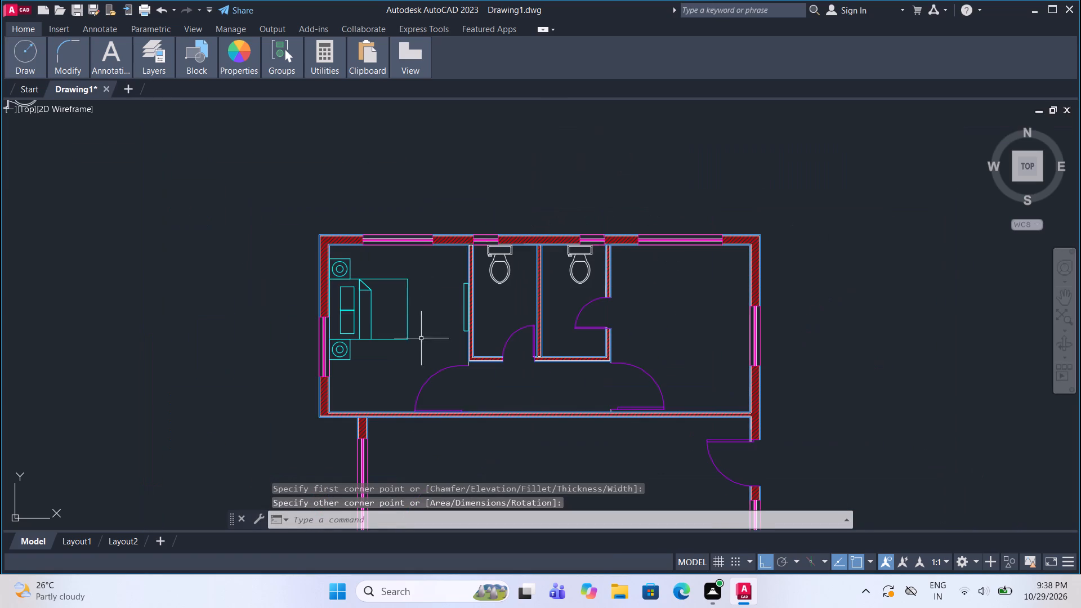
scroll(344, 433, up, 1)
click(26, 47)
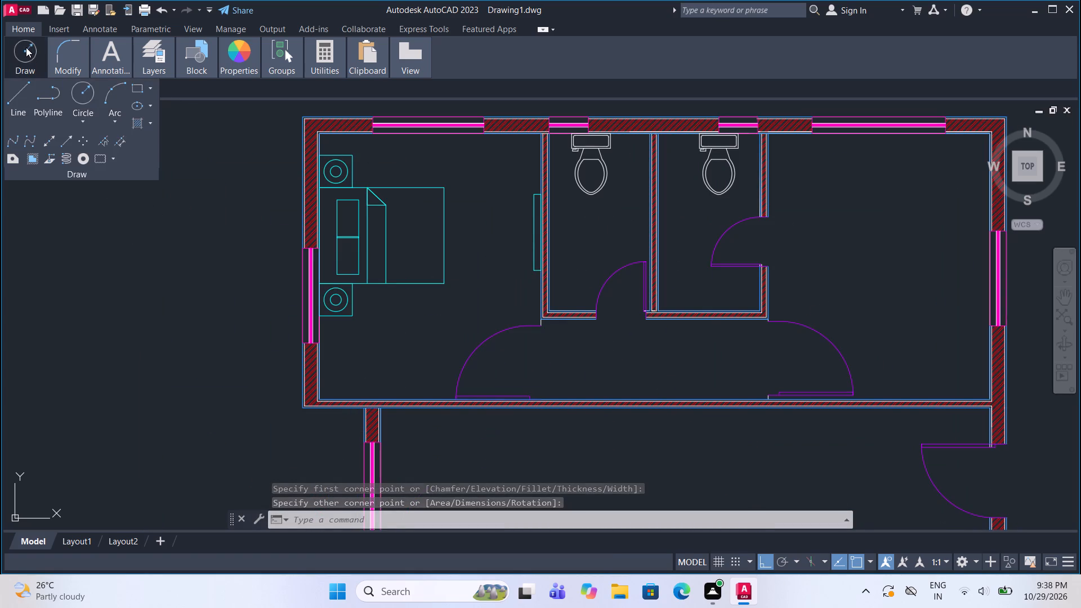
click(136, 89)
scroll(305, 421, up, 1)
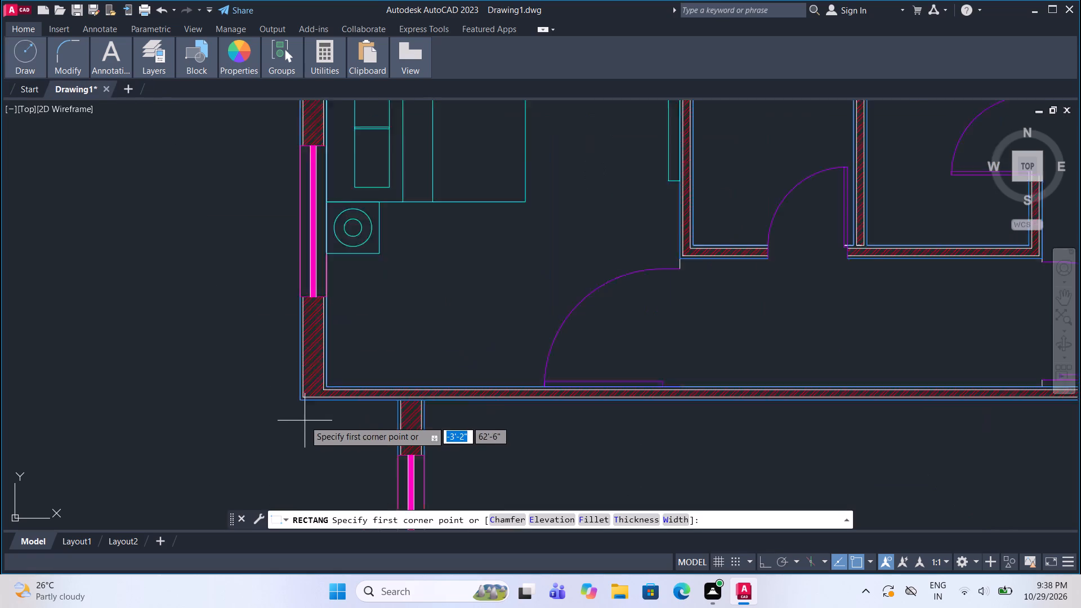
scroll(305, 421, up, 1)
click(342, 363)
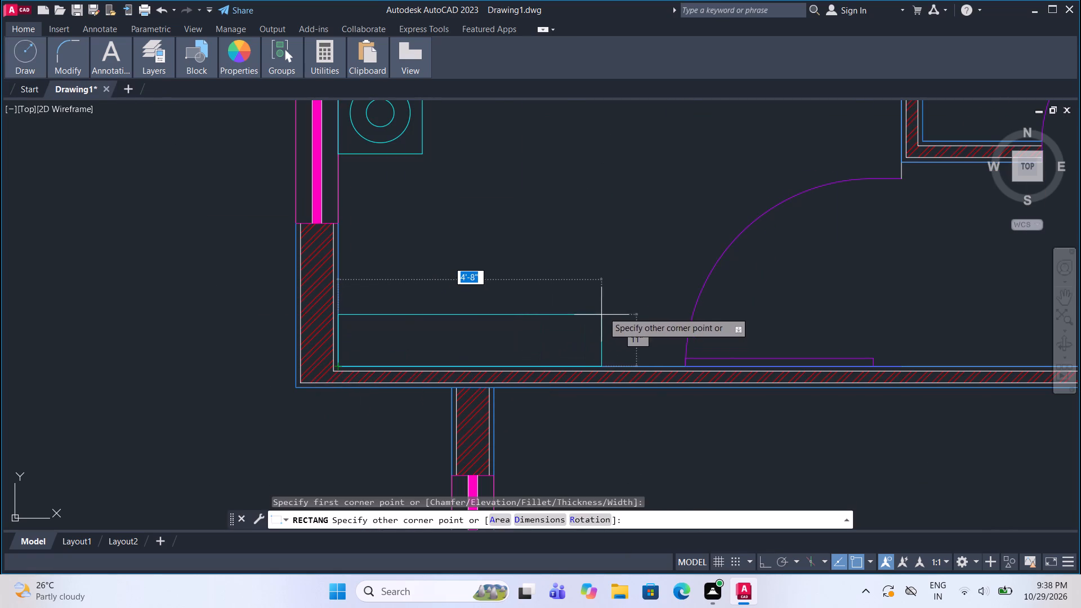
click(624, 293)
Draw a sofa rectangle about 5'-10" by 1'-10" in the central room, just north of its south wall near the west window.
scroll(342, 307, down, 3)
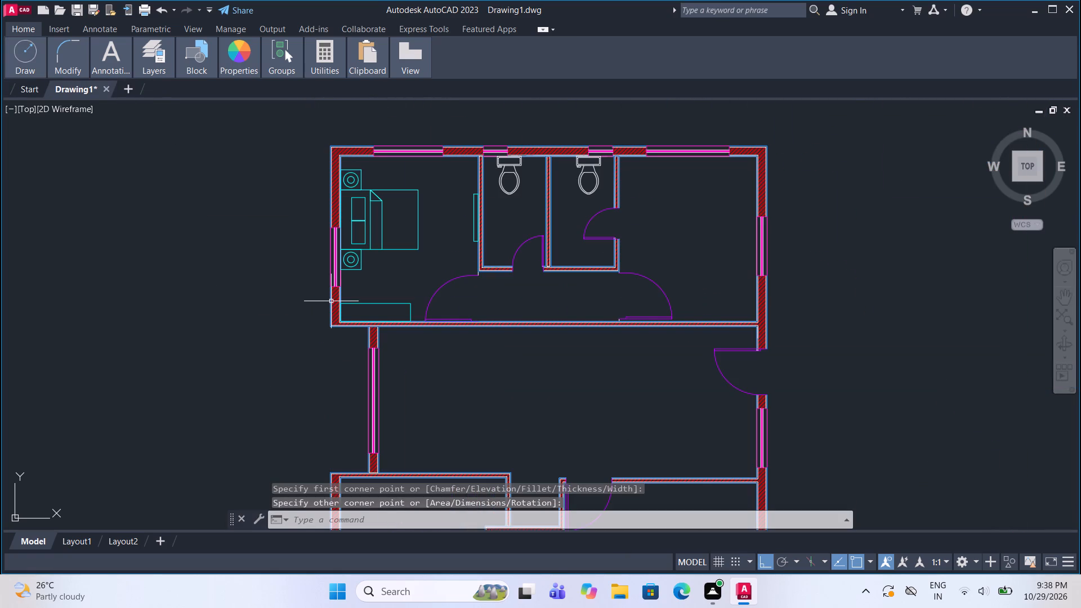
scroll(333, 318, down, 1)
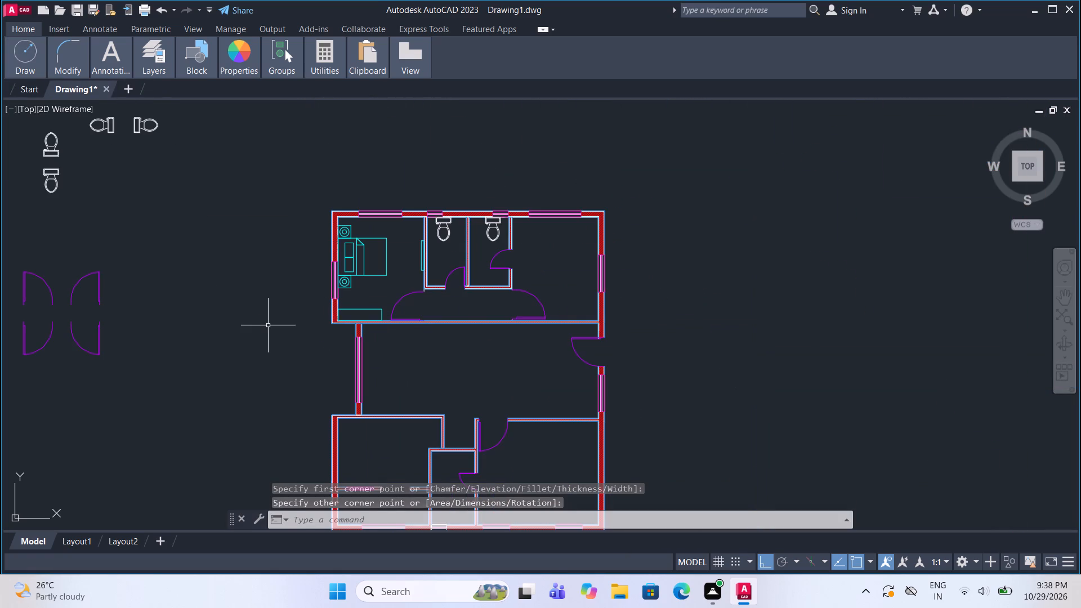
scroll(270, 333, down, 2)
scroll(457, 306, up, 2)
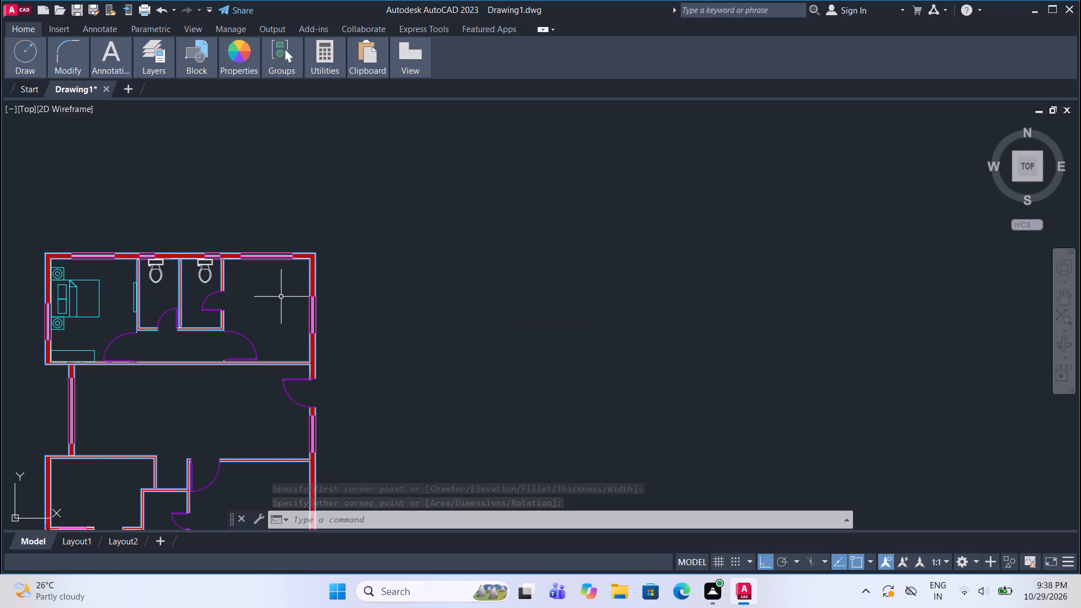
middle_drag(358, 394, 457, 332)
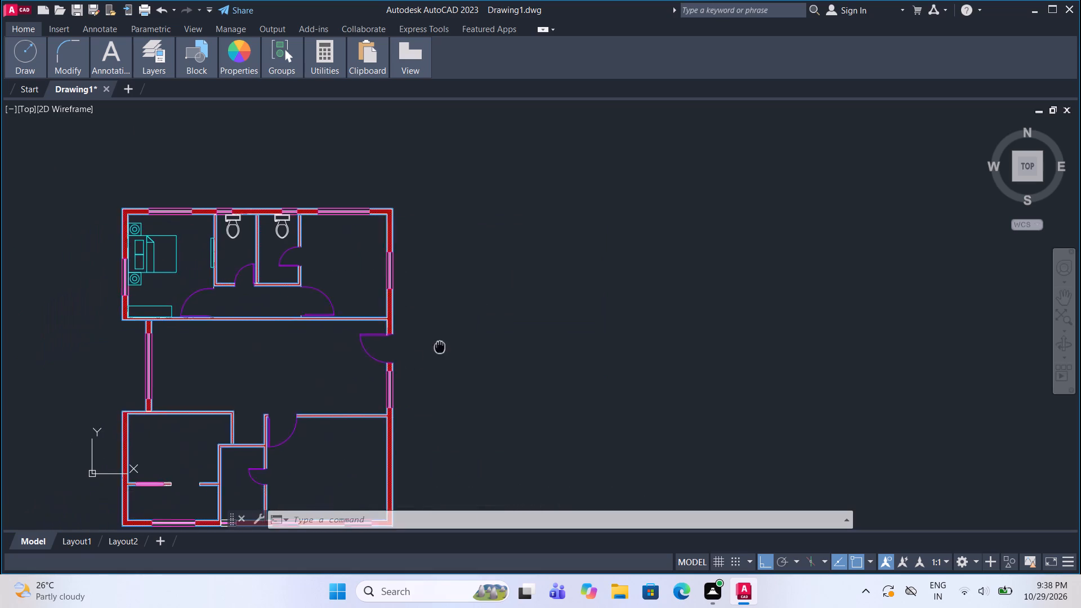
middle_drag(457, 332, 496, 270)
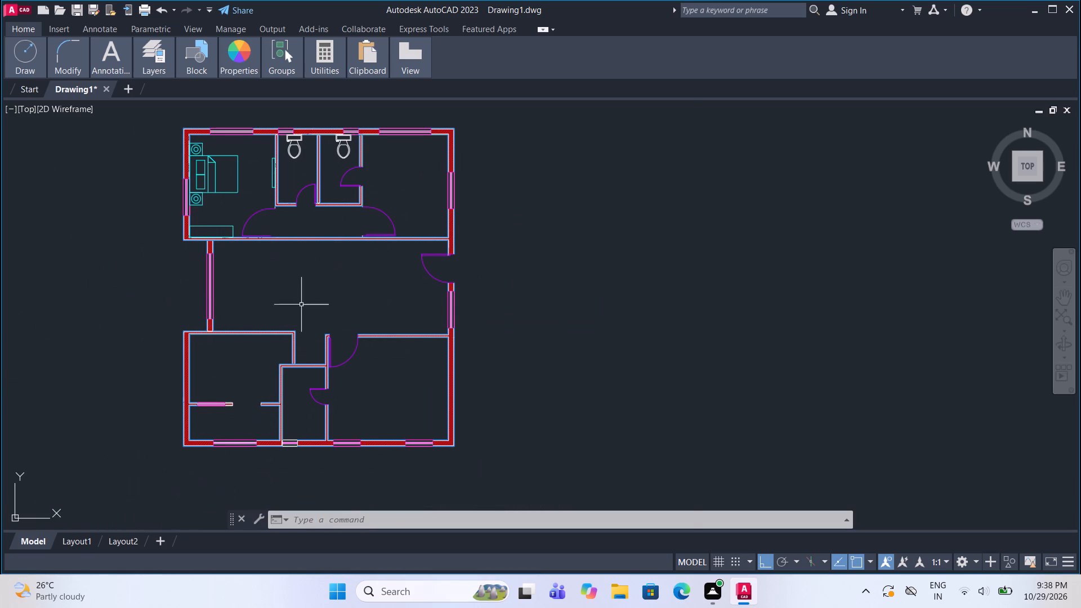
scroll(289, 317, up, 2)
middle_drag(191, 306, 261, 319)
click(25, 53)
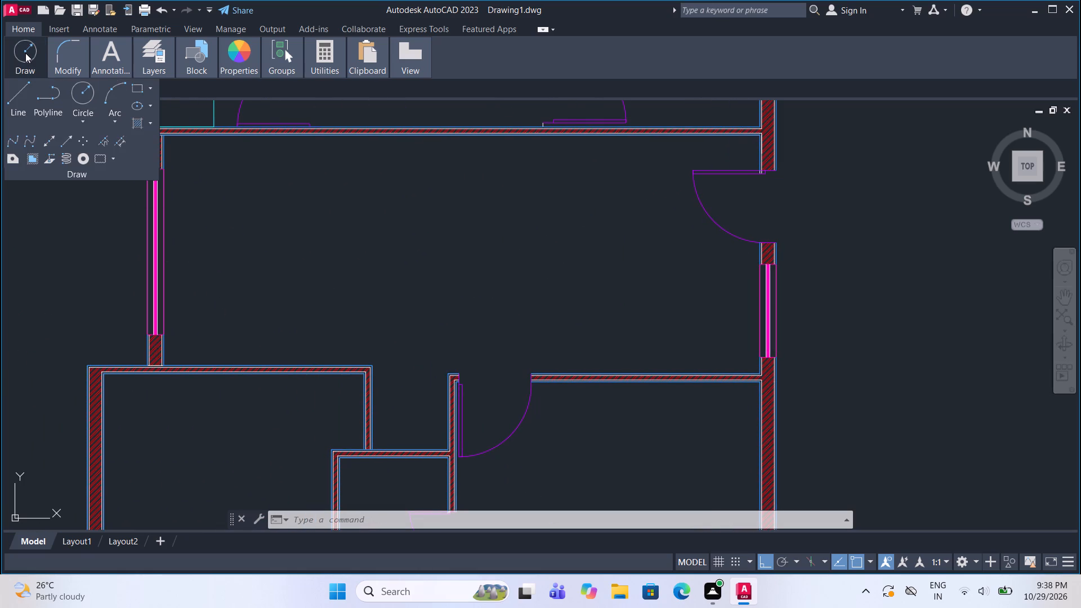
click(140, 89)
scroll(267, 294, up, 1)
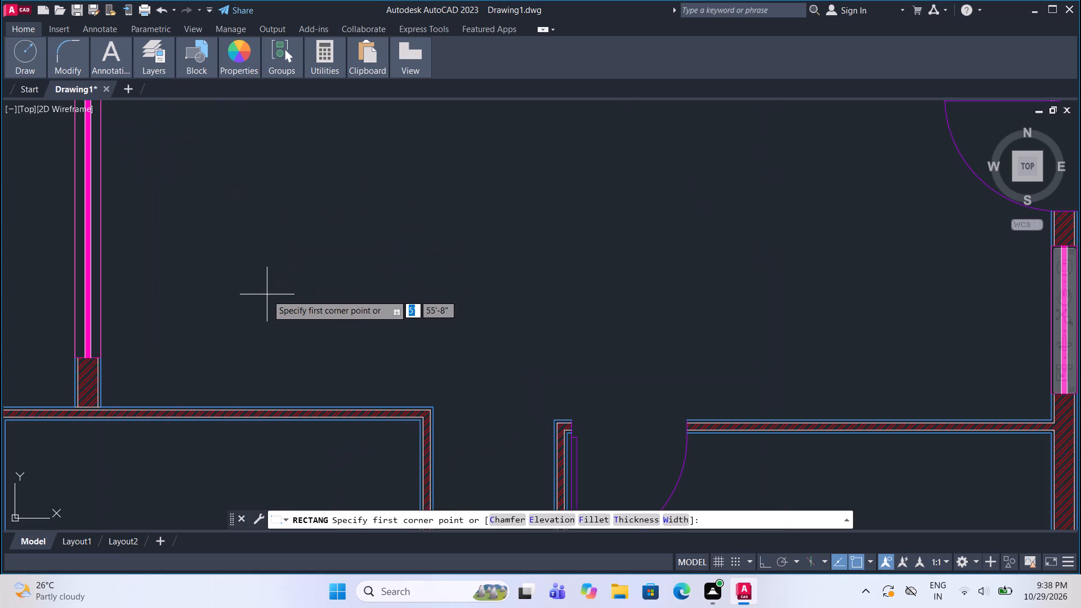
click(386, 399)
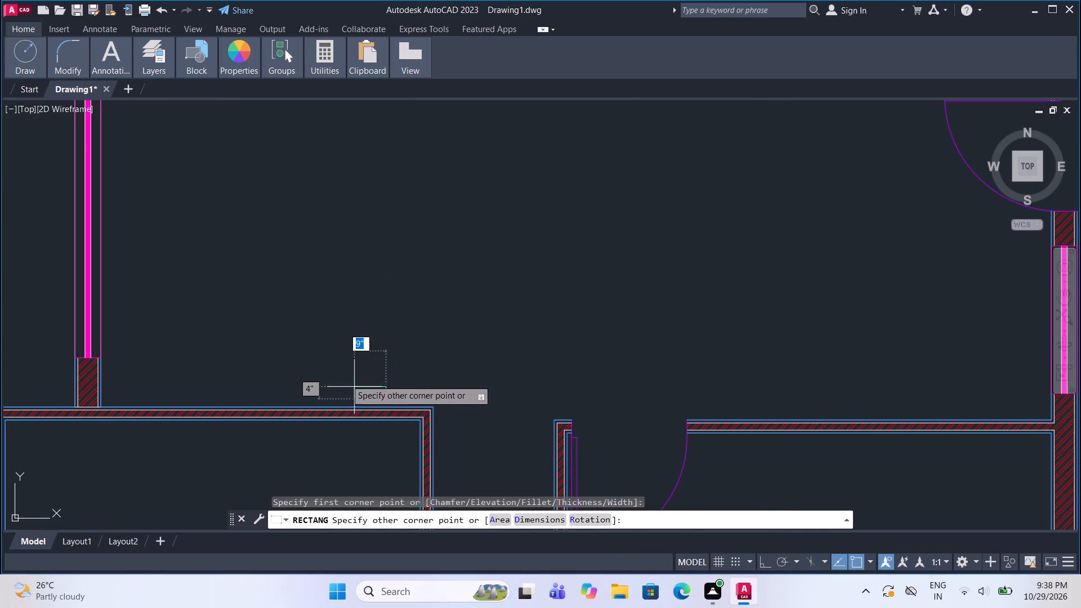
click(184, 335)
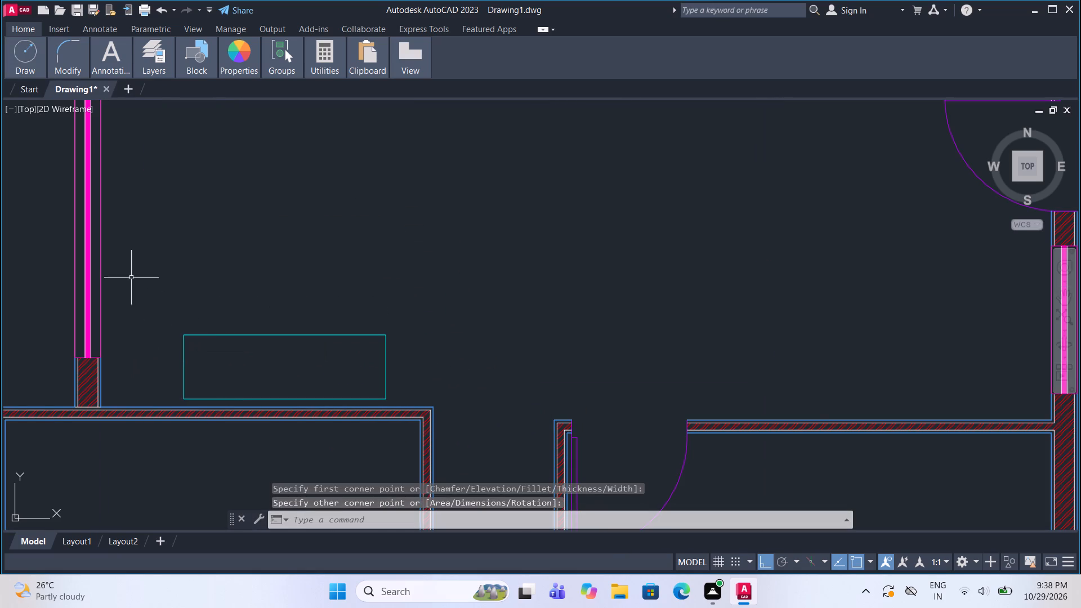
Draw a U-shaped inner outline about 5'-3" wide in the sofa, marking its two arms and south backrest, open along the north edge.
click(31, 55)
click(23, 87)
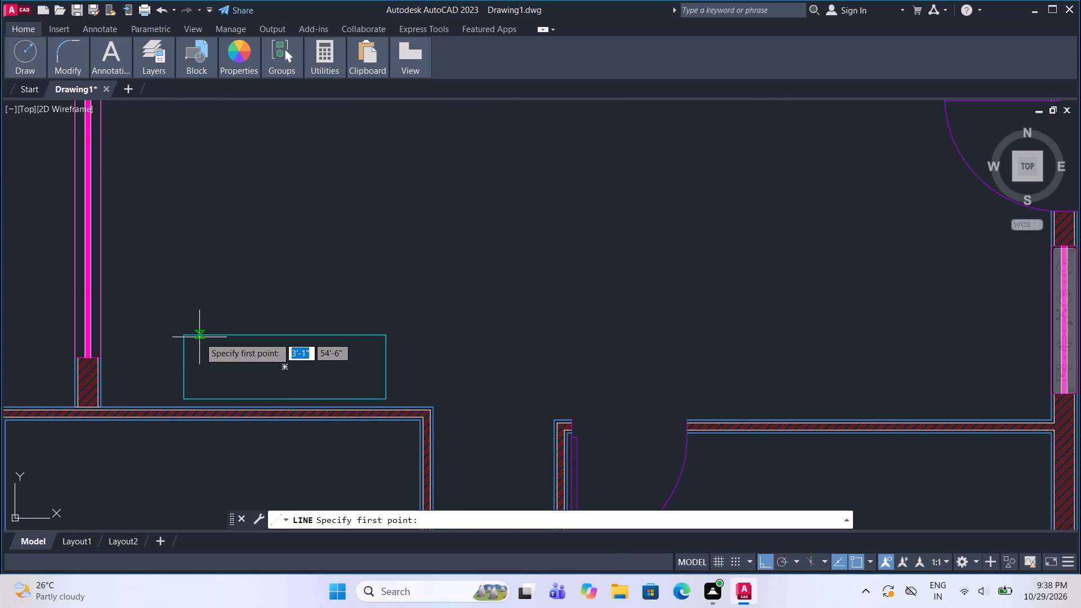
click(194, 337)
scroll(204, 385, up, 1)
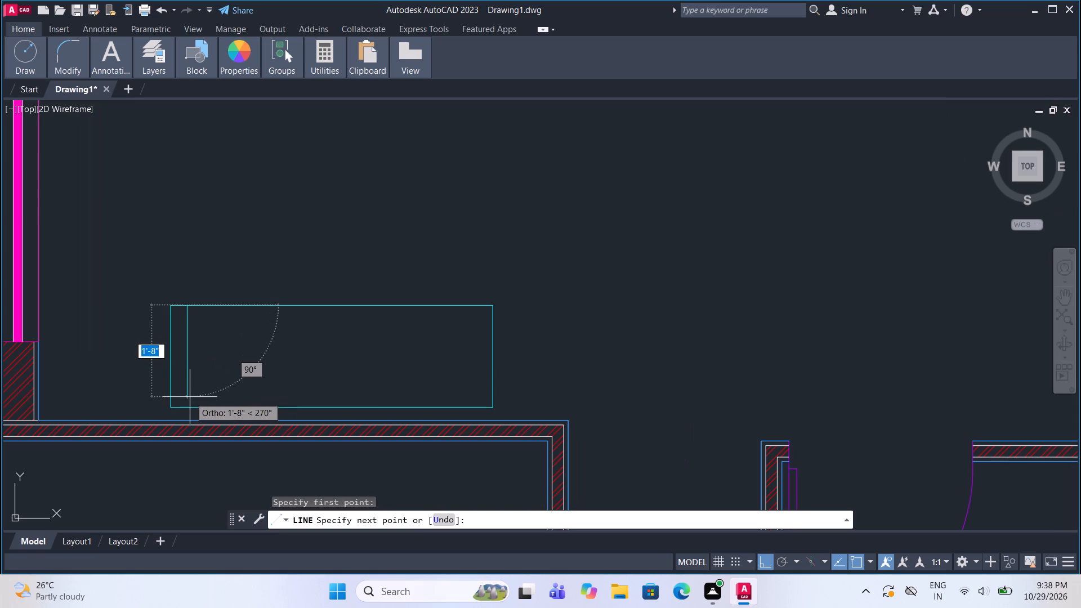
click(189, 394)
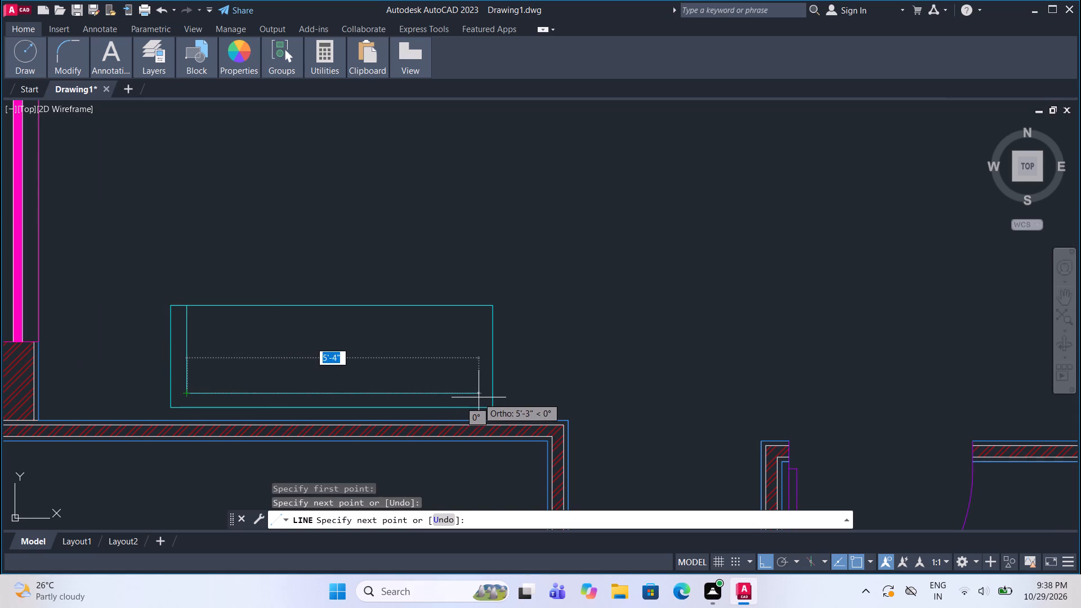
click(477, 398)
click(479, 309)
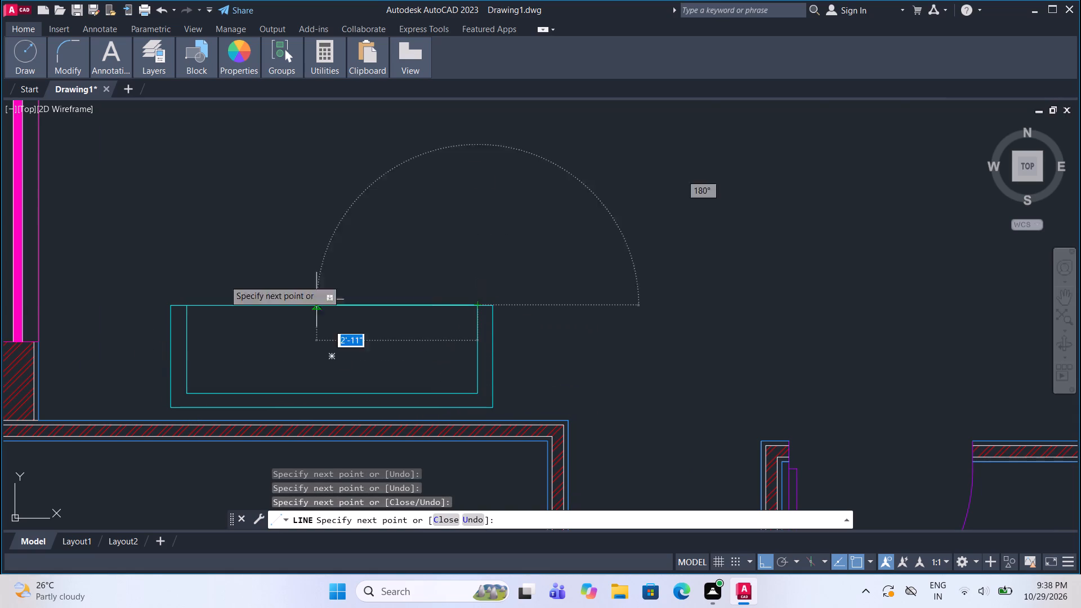
Draw a north-south line from the midpoint of the sofa's north edge to the backrest line, dividing it into two seats.
click(25, 57)
click(19, 98)
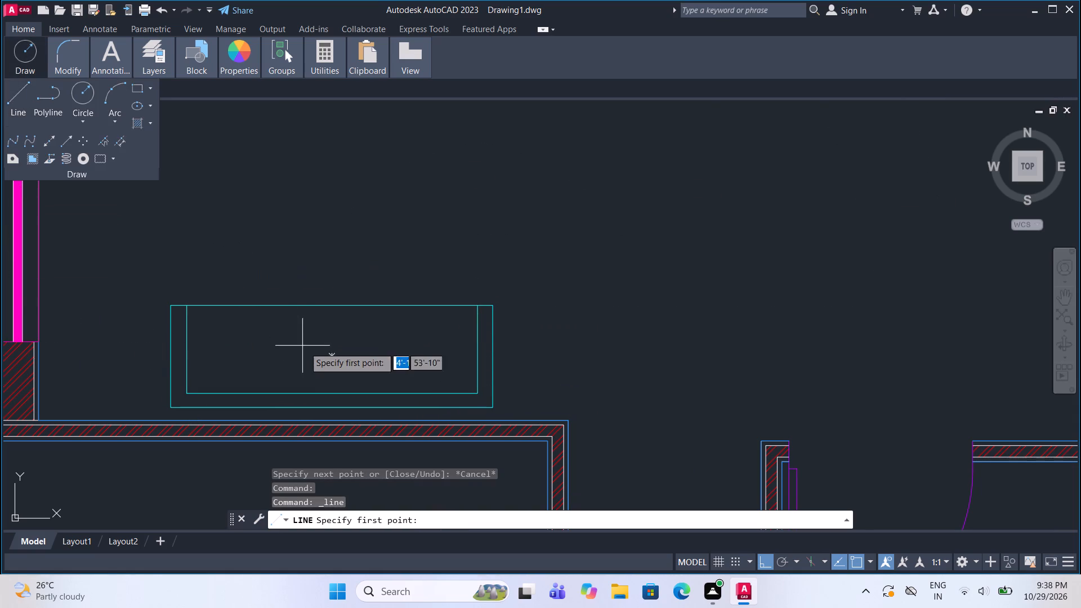
click(327, 306)
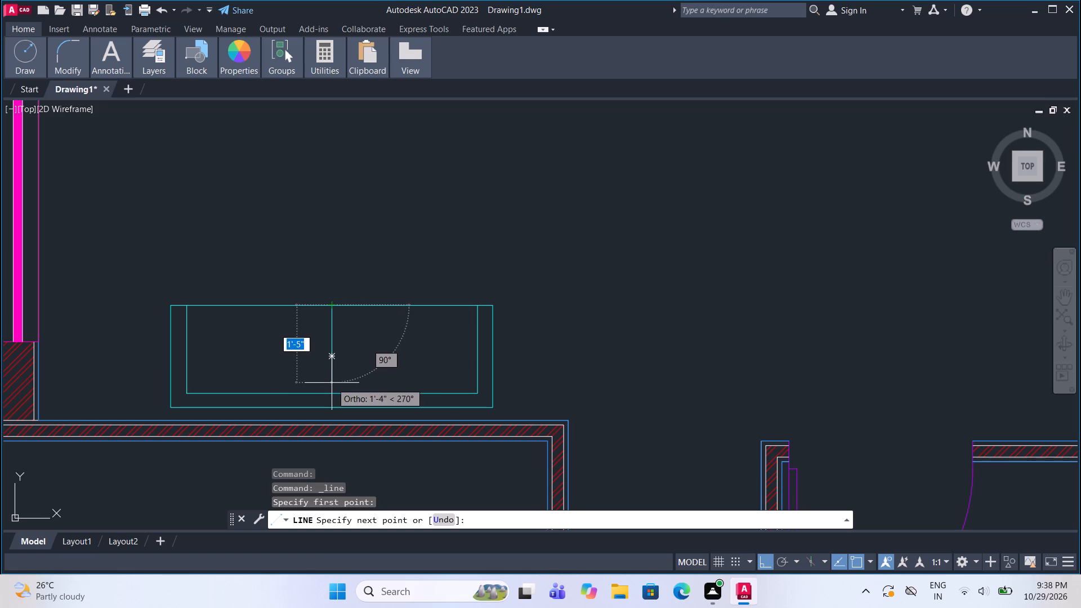
click(333, 390)
key(Escape)
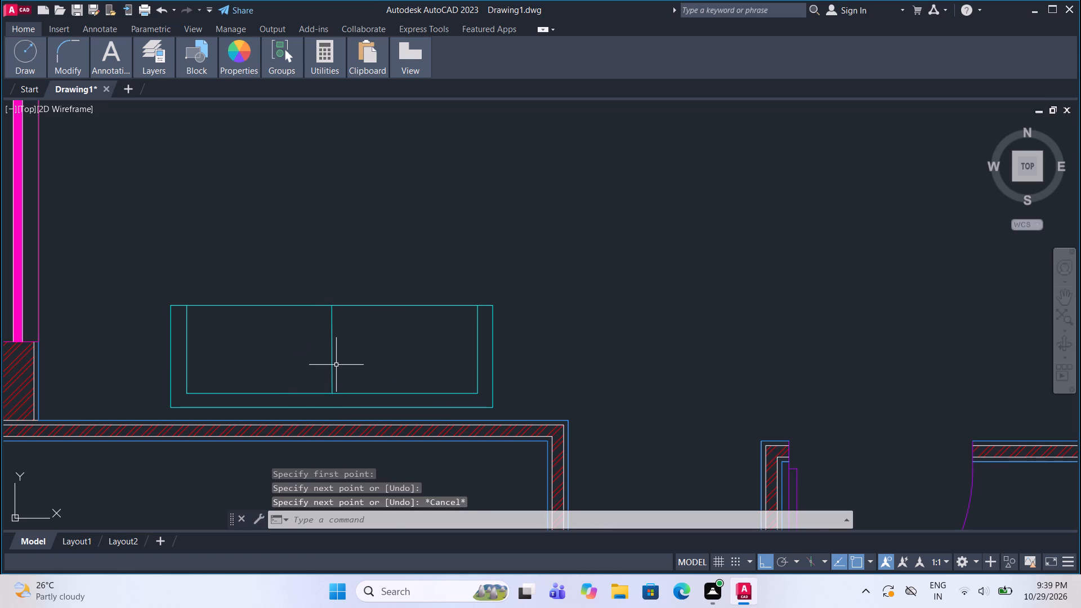
Copy the complete two-seat sofa about 15'-8" west, into the empty area outside the building.
scroll(344, 377, down, 2)
scroll(275, 290, up, 1)
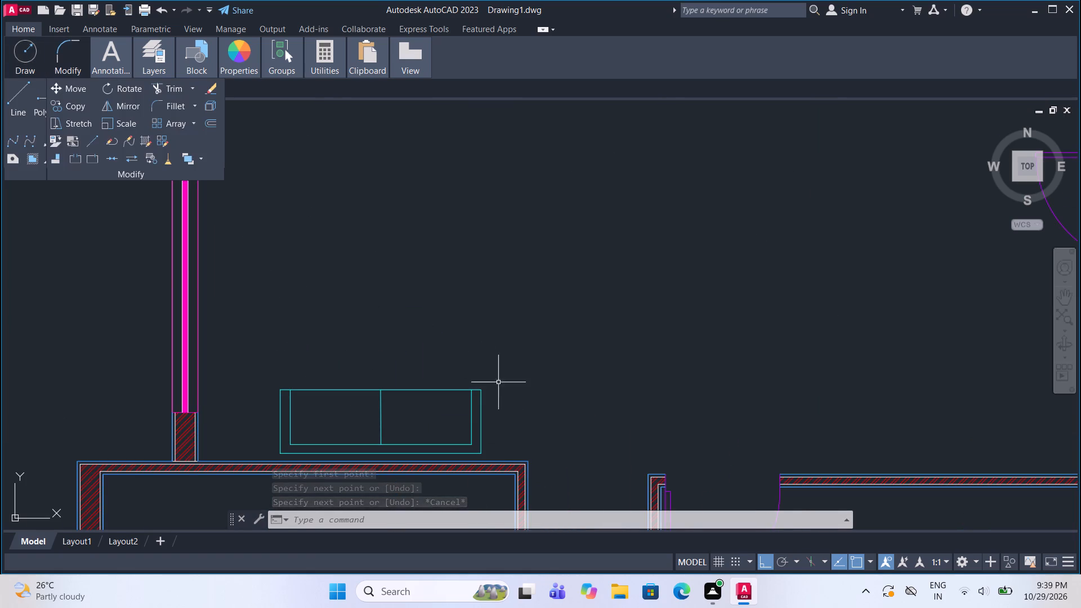
drag(494, 454, 489, 448)
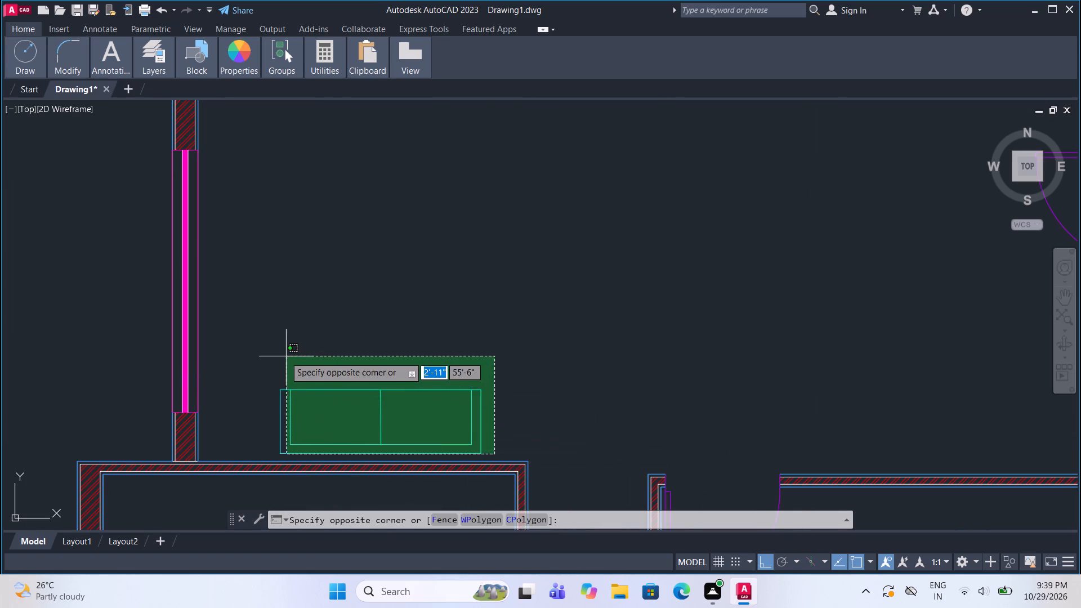
click(260, 346)
key(c)
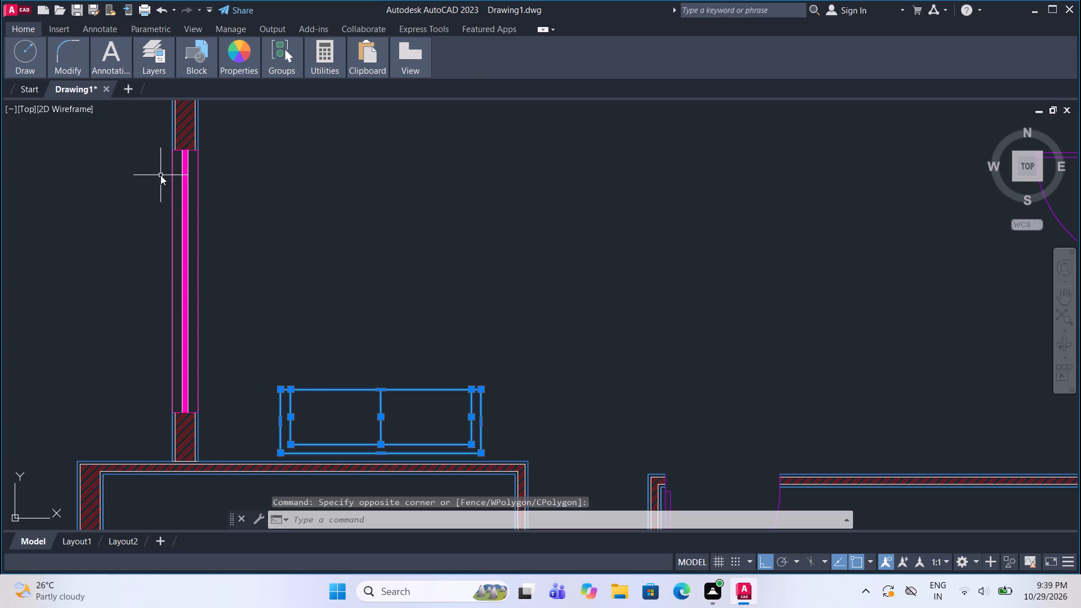
key(o)
key(Return)
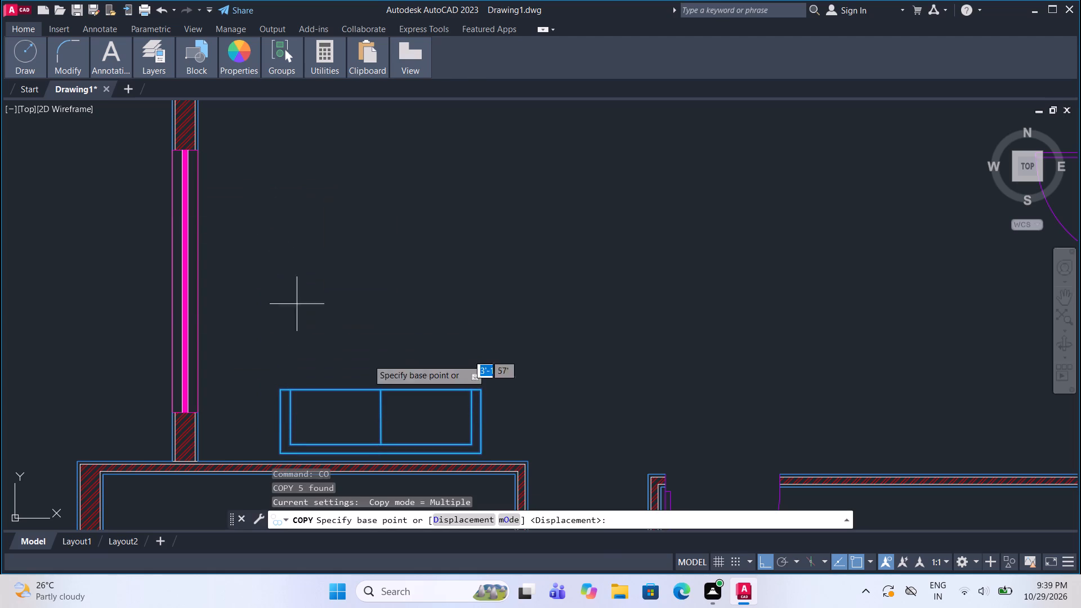
click(410, 408)
scroll(540, 340, down, 3)
scroll(449, 359, up, 3)
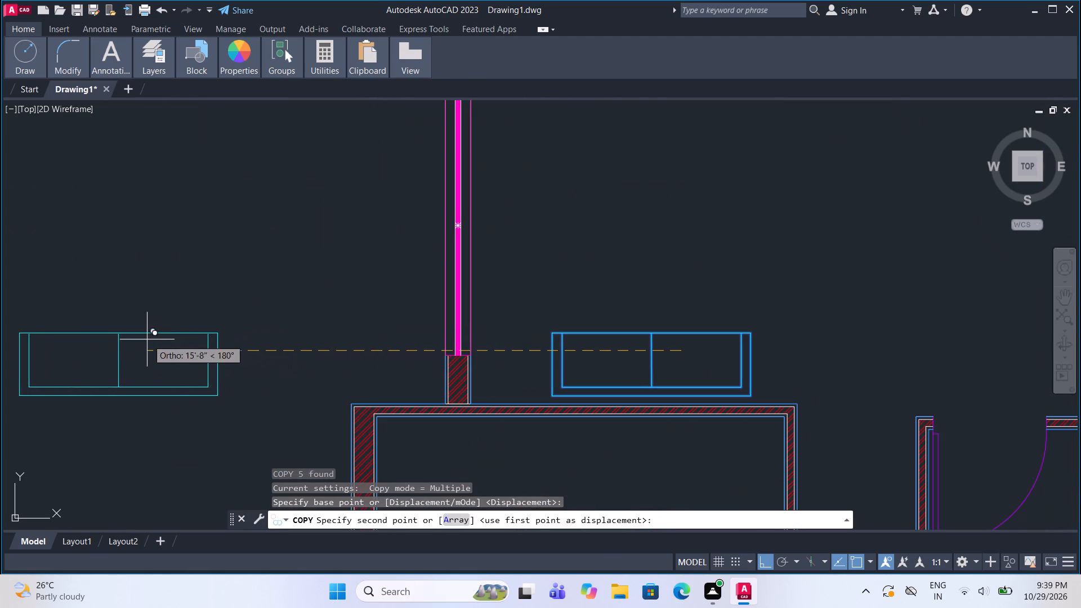
click(147, 339)
key(Escape)
Rotate the copied sofa 90° clockwise about its middle so it runs north-south with its backrest on the west.
scroll(336, 351, down, 1)
drag(284, 399, 265, 374)
click(119, 298)
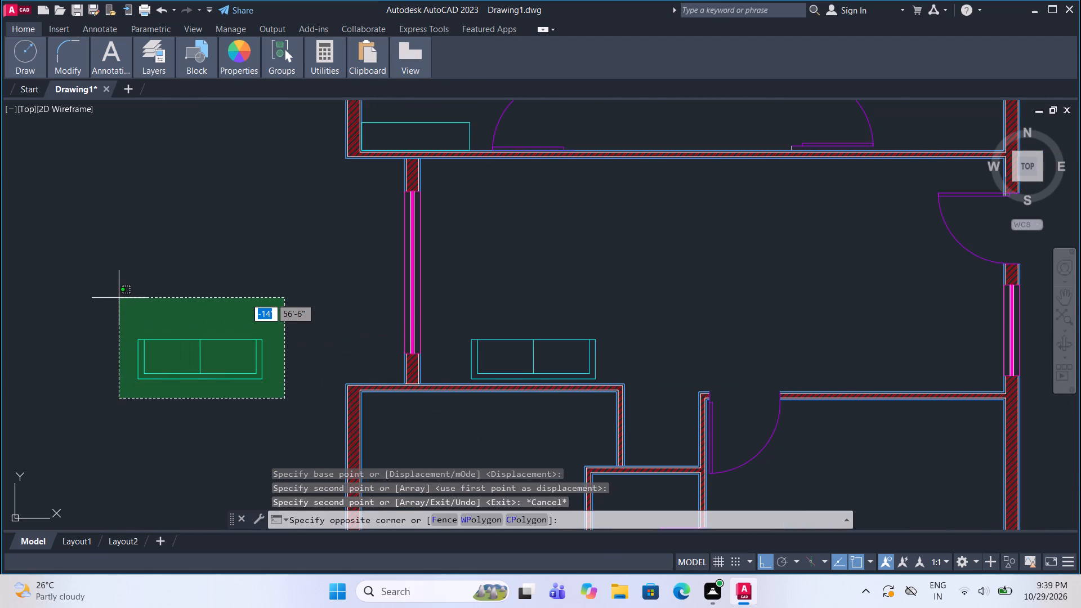
key(r)
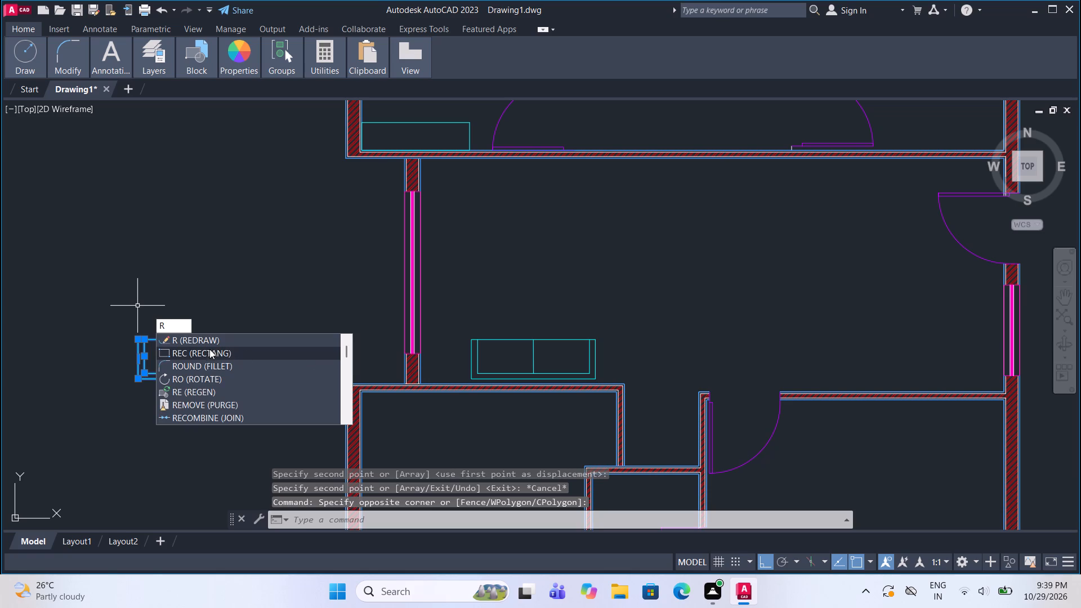
click(209, 377)
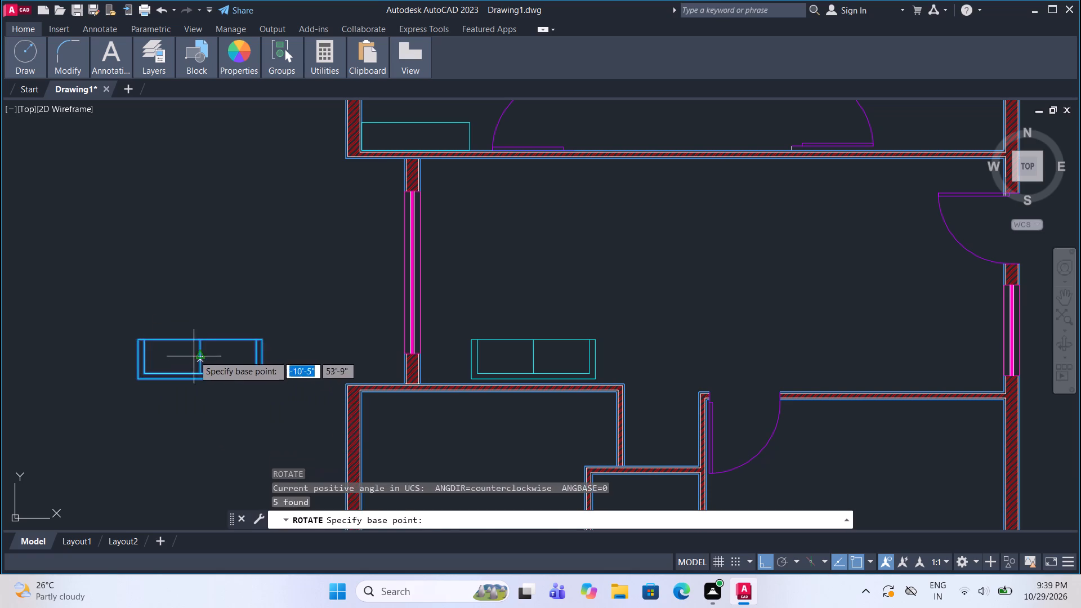
click(193, 355)
click(196, 403)
Move the rotated sofa beside the central room's west window, its southeast corner just north of the first sofa's northwest corner.
drag(242, 444, 239, 435)
click(144, 271)
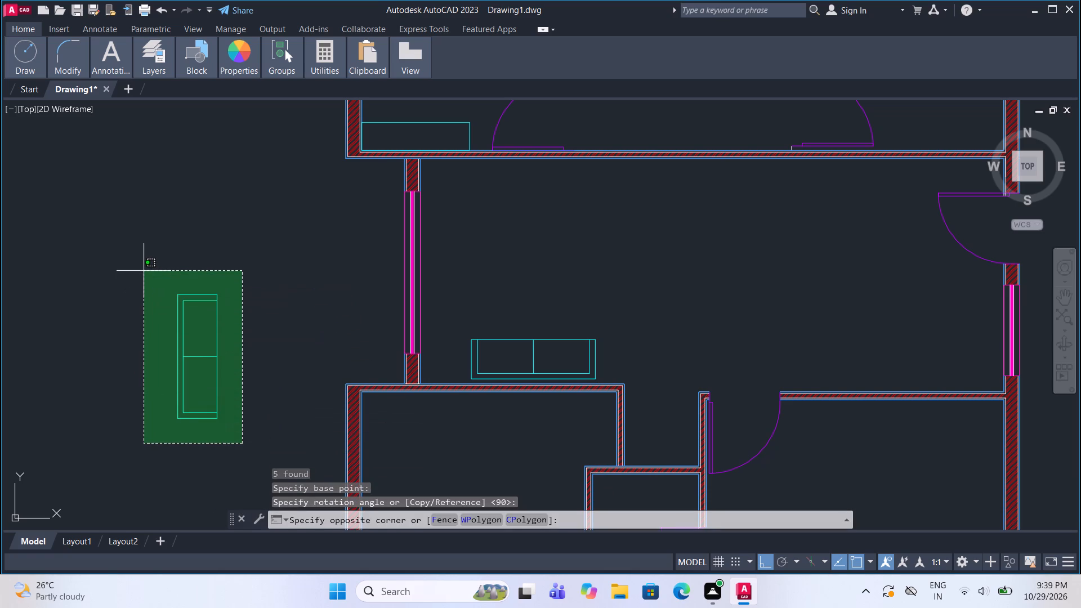
key(m)
key(Return)
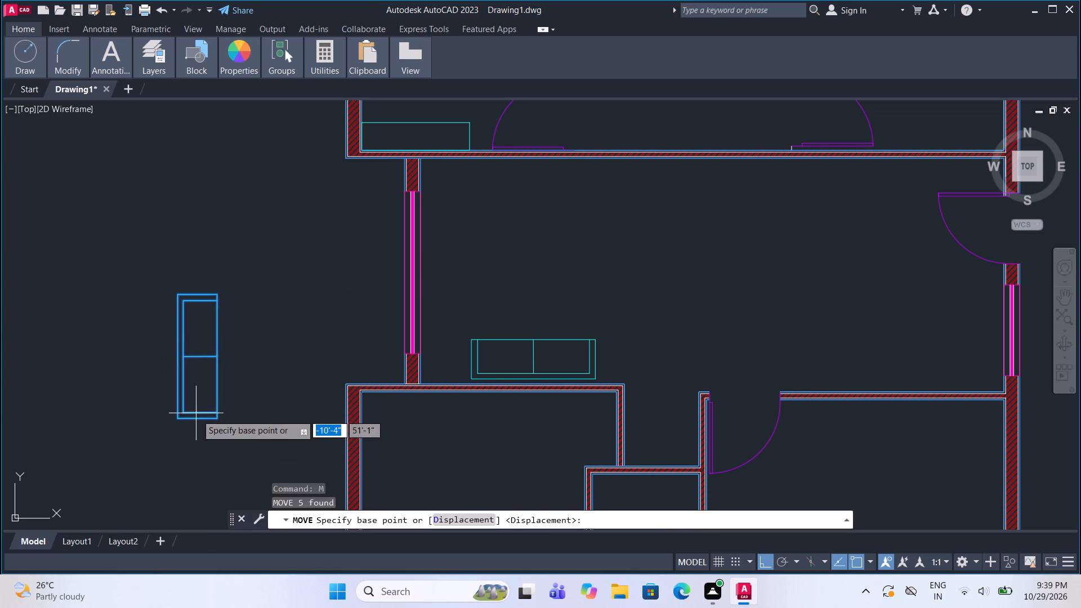
click(217, 419)
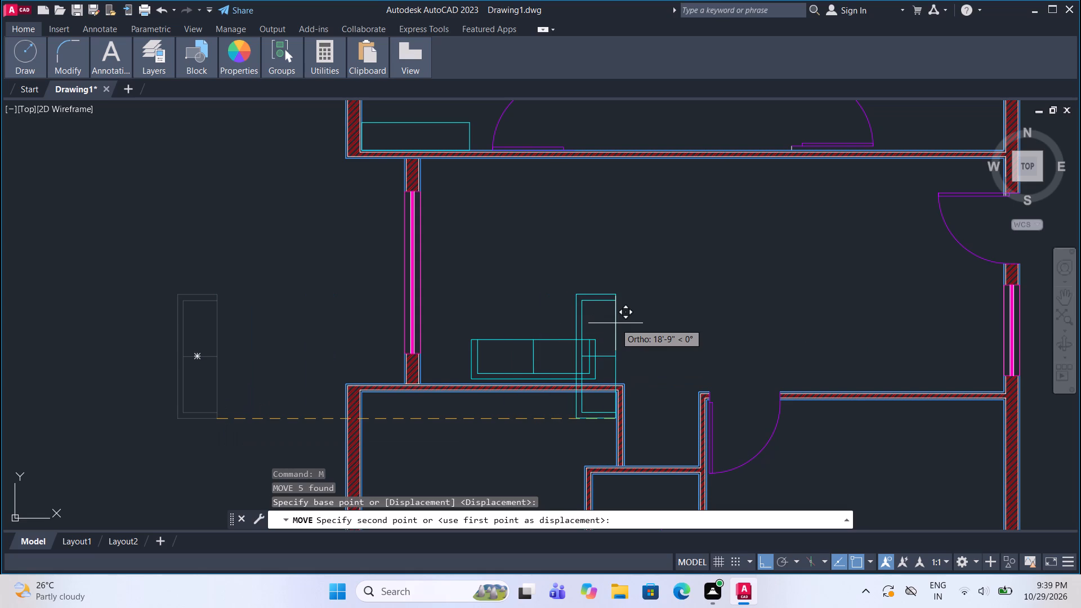
key(F8)
scroll(488, 328, up, 2)
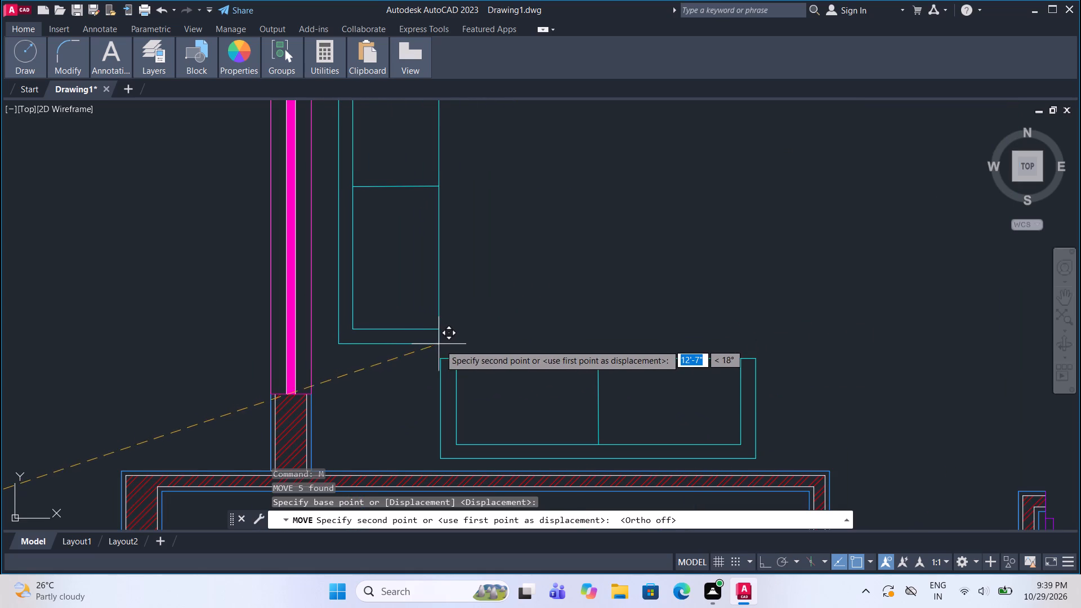
click(443, 346)
Draw a small, nearly square side table in the corner between the two sofas, just west of the south sofa.
scroll(482, 350, down, 1)
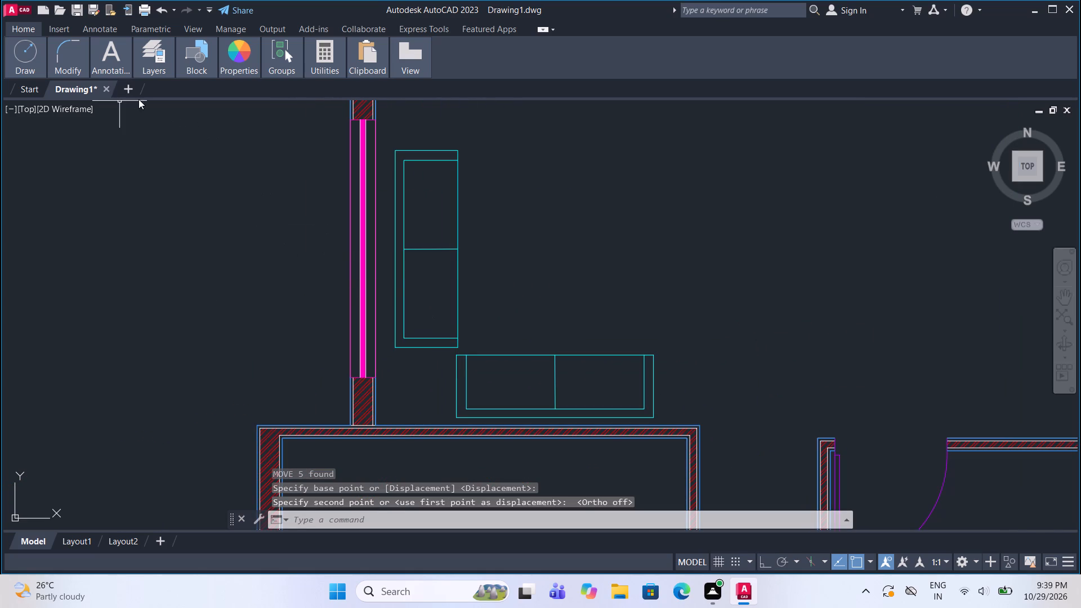
click(29, 44)
click(140, 89)
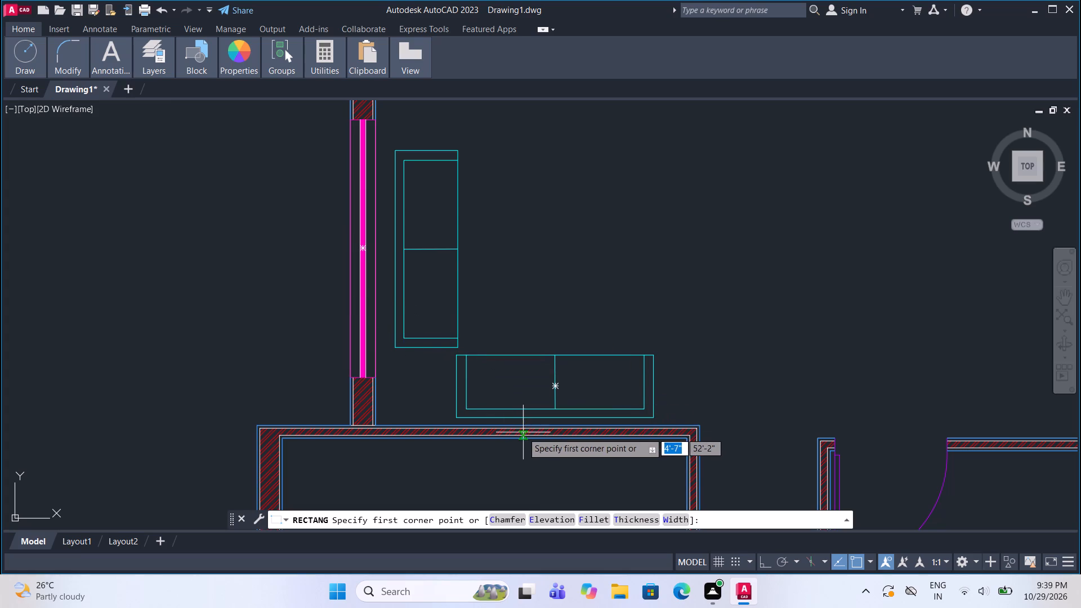
scroll(449, 379, up, 2)
click(428, 330)
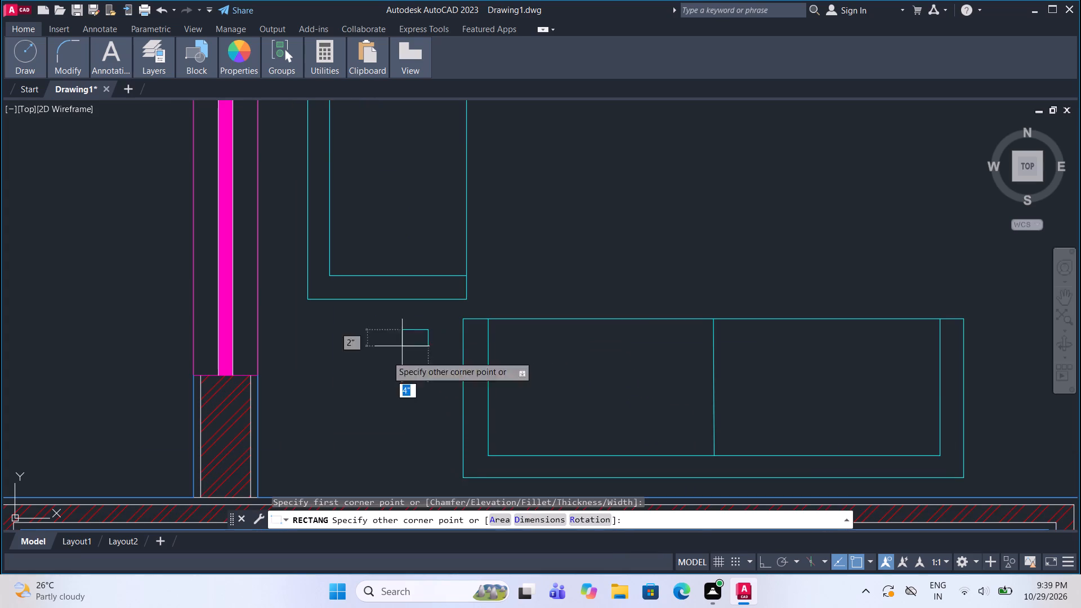
click(321, 441)
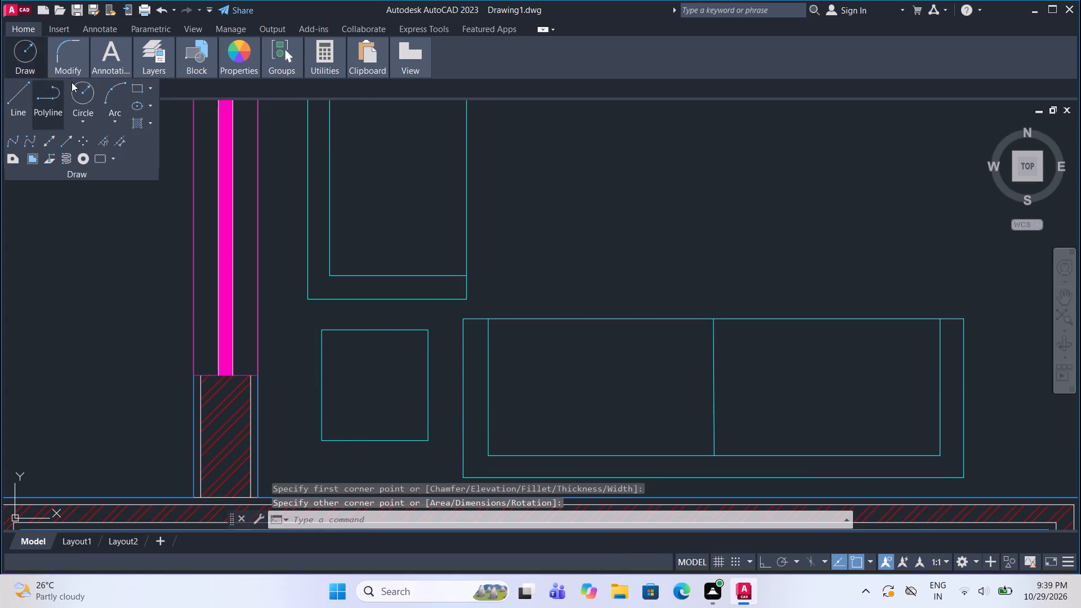
Draw two concentric circles centred on the side table, the outer with a radius of about 5" and the inner about half that.
click(82, 84)
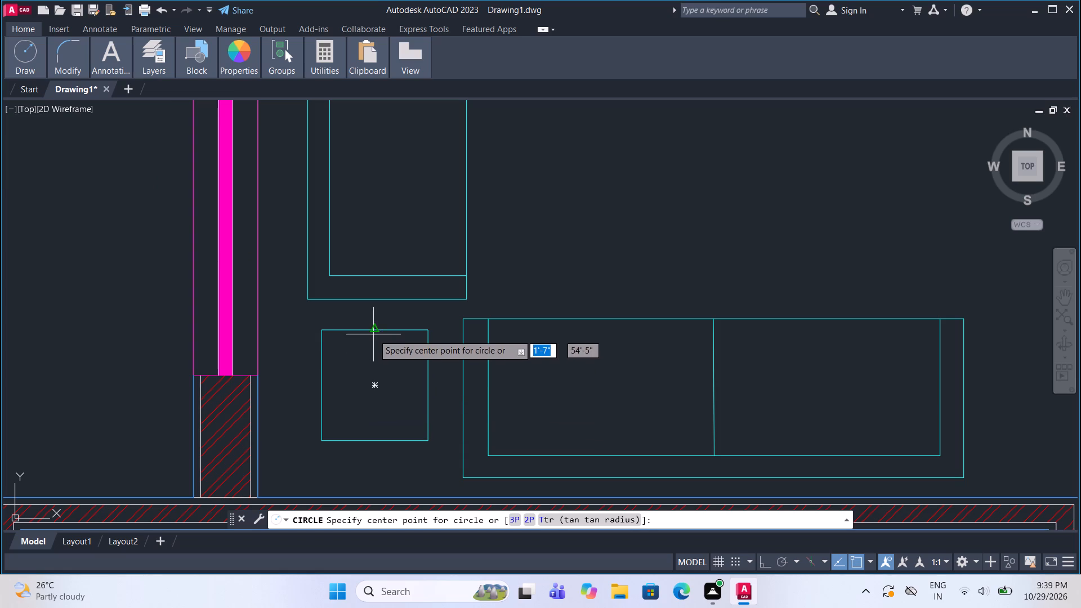
click(379, 390)
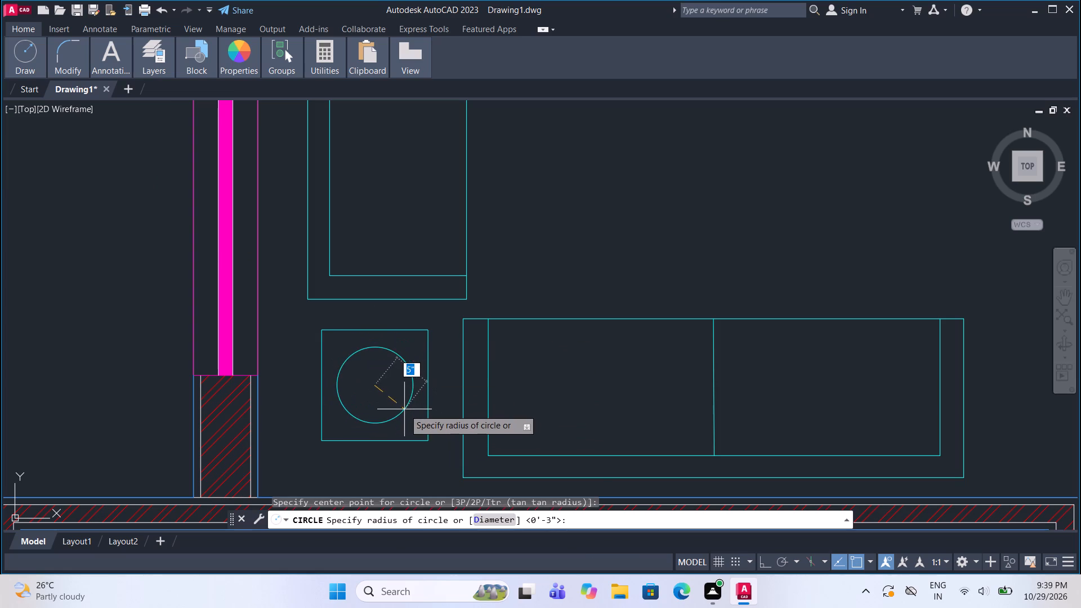
click(404, 409)
scroll(379, 406, down, 2)
scroll(379, 399, up, 1)
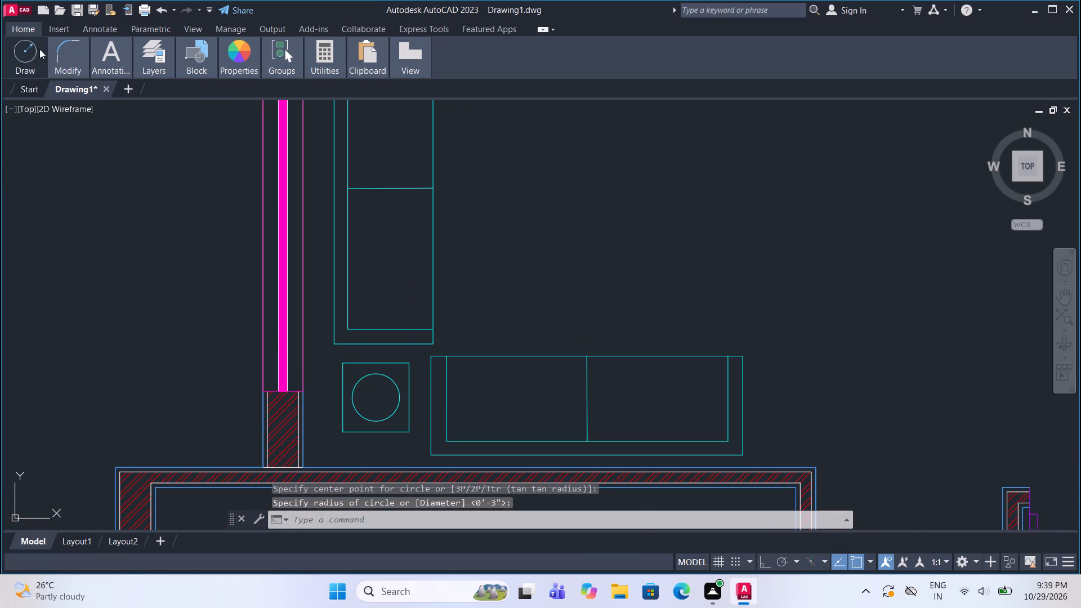
click(86, 93)
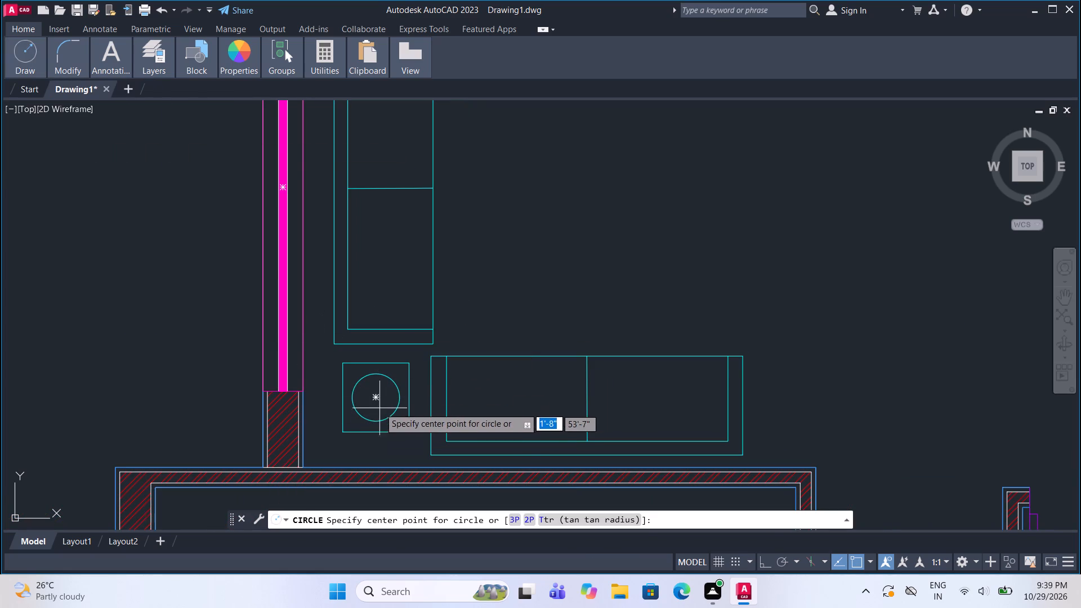
click(375, 399)
click(382, 408)
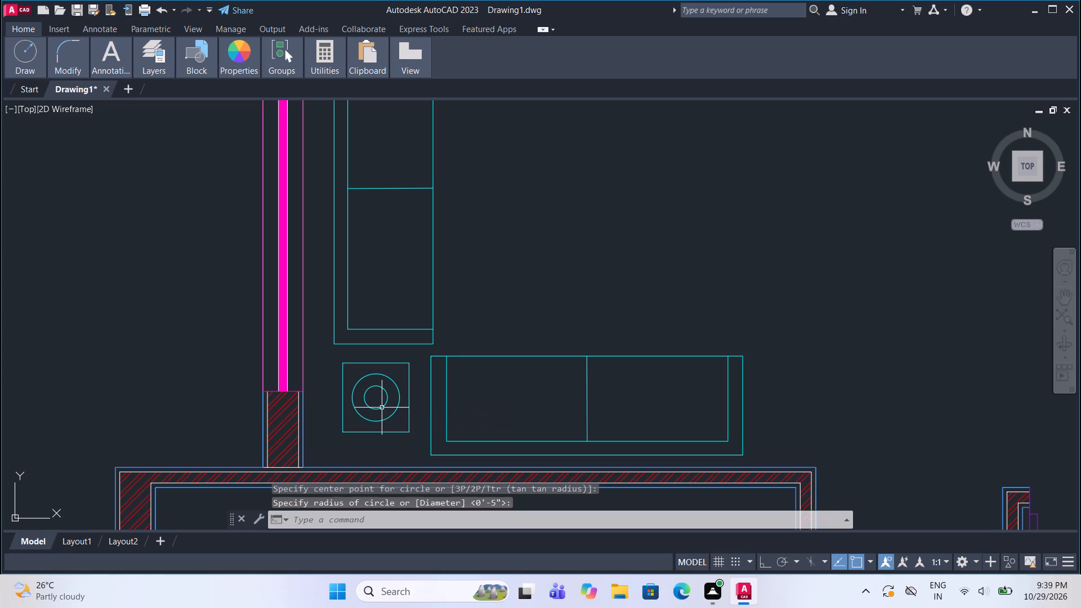
Draw a coffee table rectangle, longer north-south, east of the window-side sofa and north of the south sofa.
scroll(382, 410, down, 3)
scroll(440, 396, up, 2)
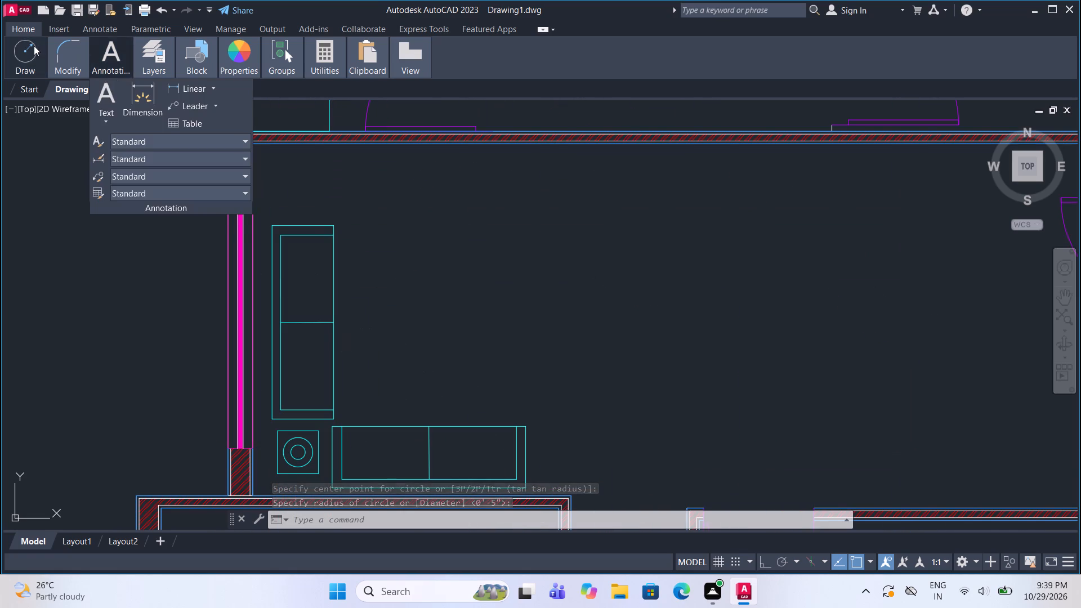
click(34, 46)
click(136, 86)
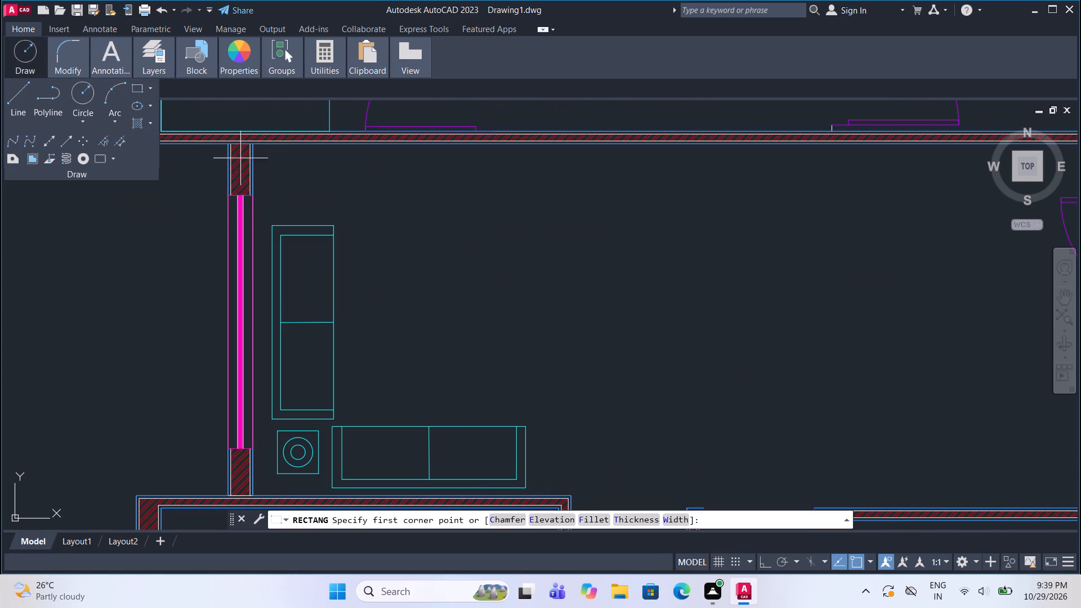
click(383, 374)
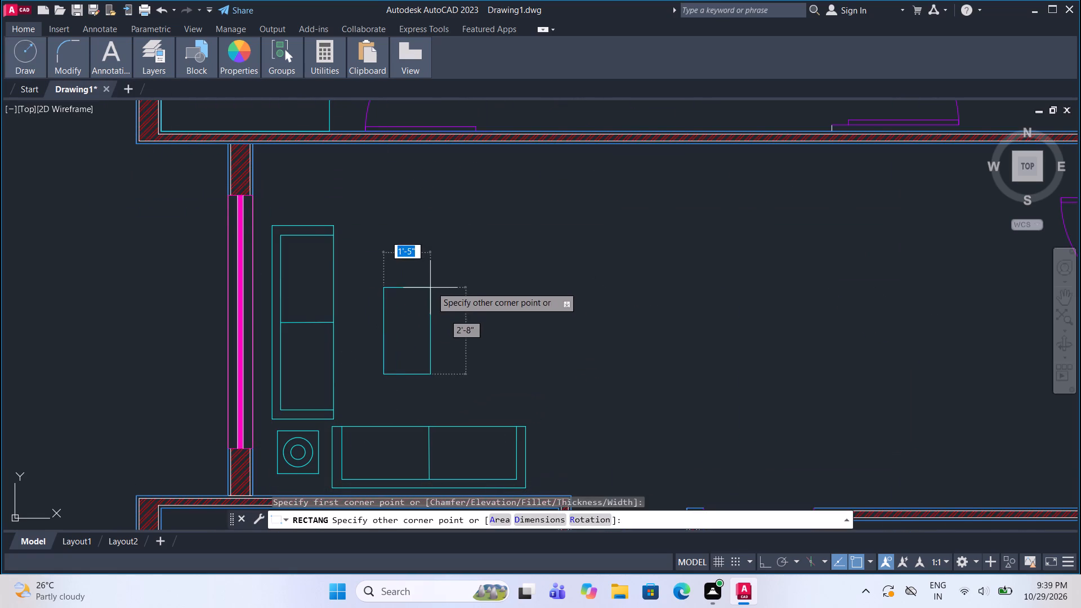
click(444, 272)
Draw a dining table rectangle about 2'-5" wide by 5'-2" long, north-south, in the central room east of the coffee table.
scroll(307, 370, down, 2)
scroll(457, 354, up, 1)
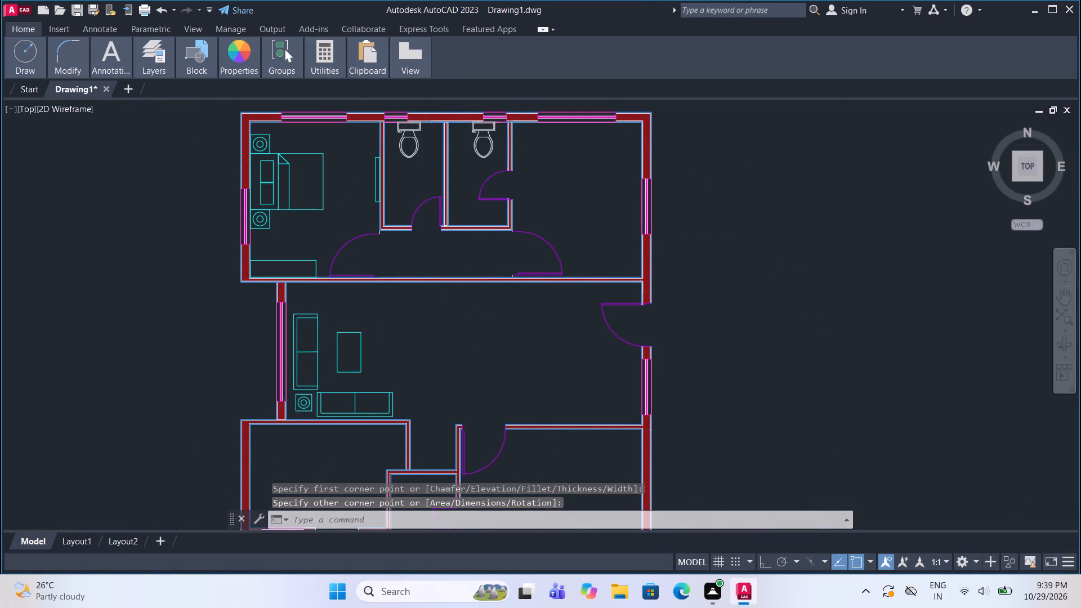
click(26, 53)
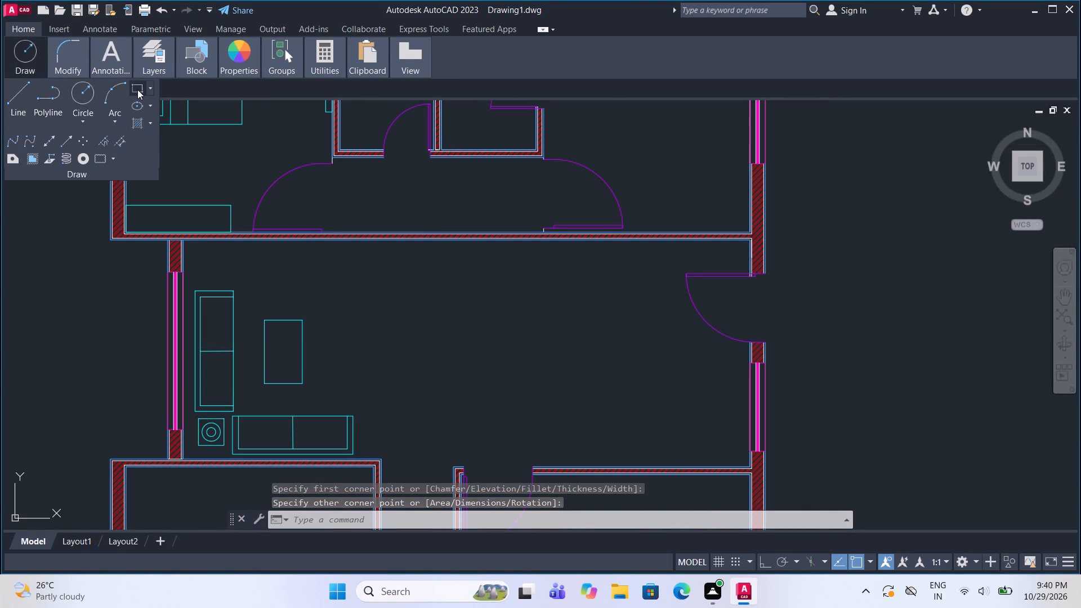
click(137, 90)
scroll(397, 296, down, 2)
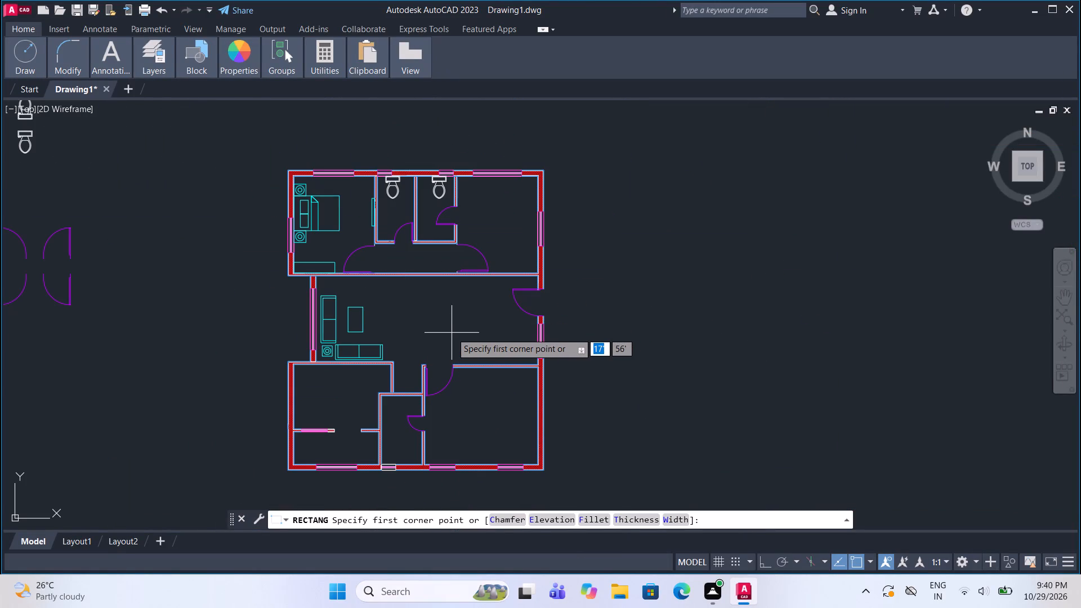
scroll(419, 328, up, 2)
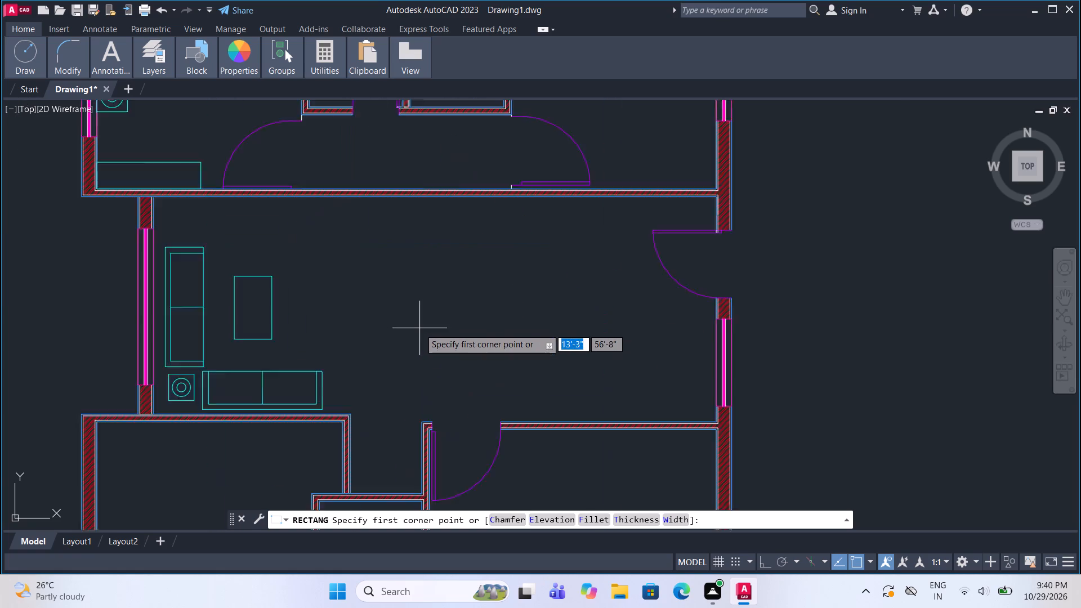
scroll(419, 328, up, 1)
click(446, 205)
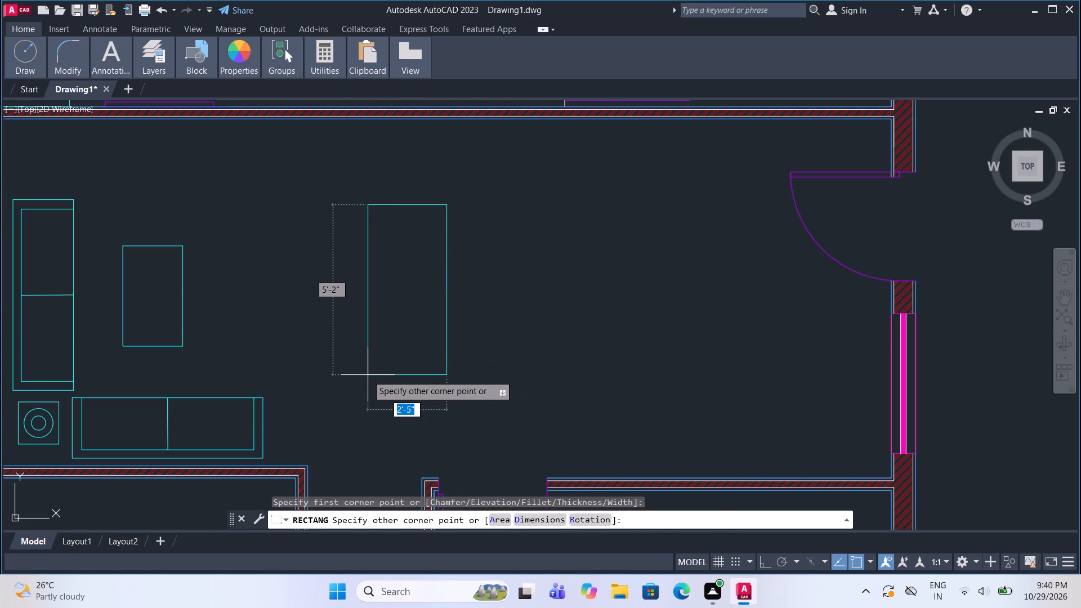
click(364, 377)
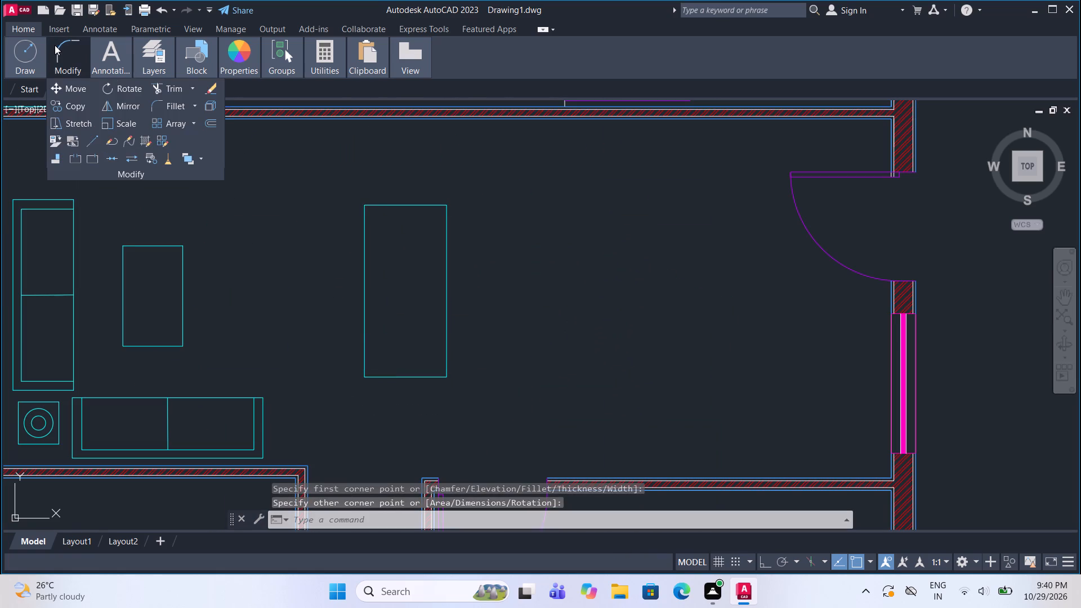
Draw a chair rectangle slightly over 1' by about 11", overlapping the dining table's east edge near its north end.
click(26, 53)
click(30, 50)
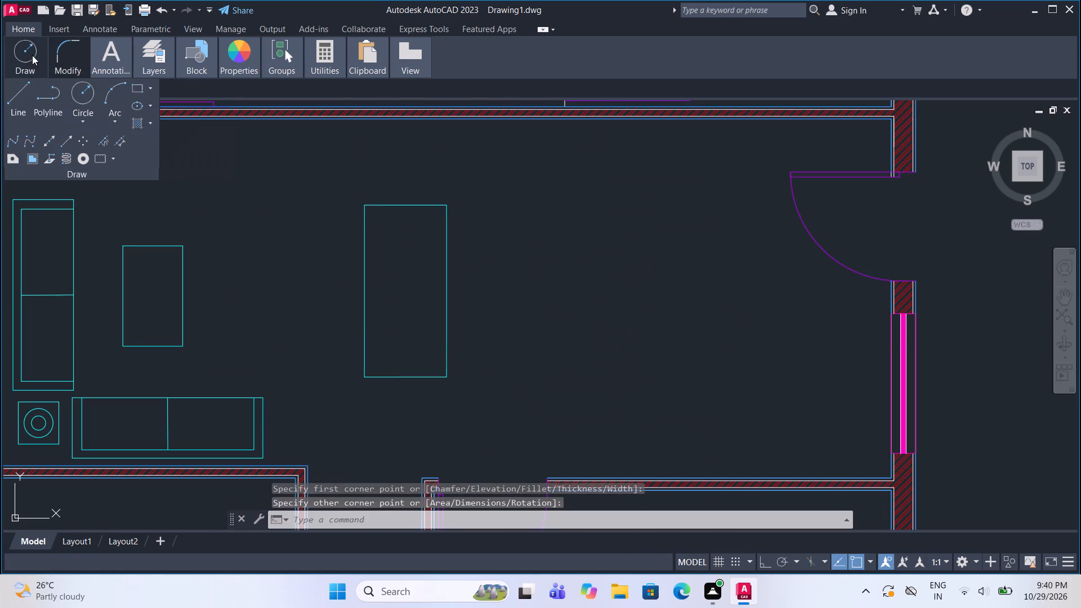
click(139, 86)
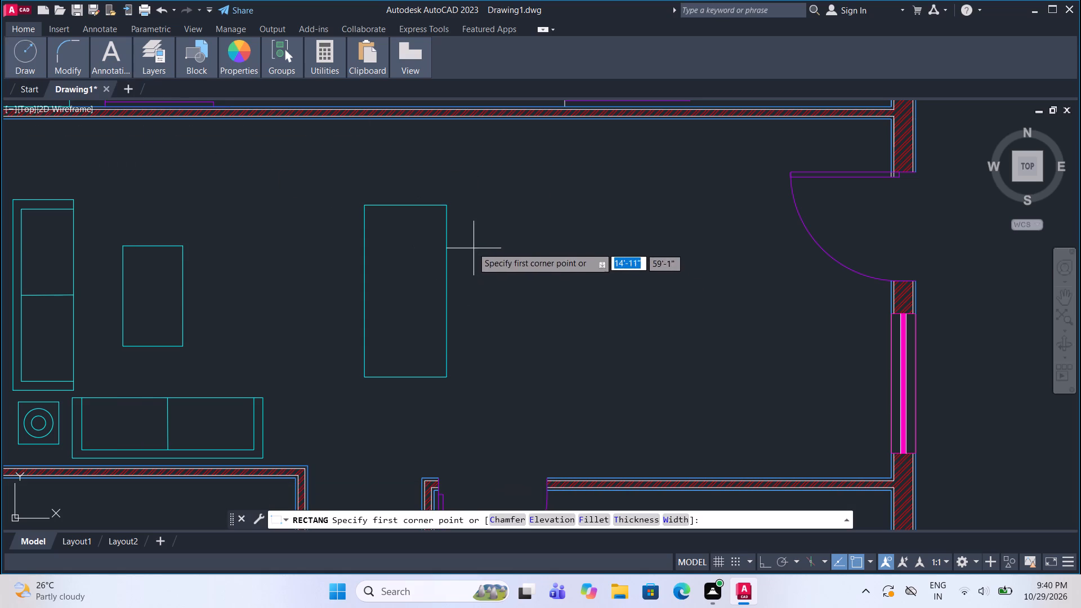
scroll(471, 246, up, 1)
click(414, 210)
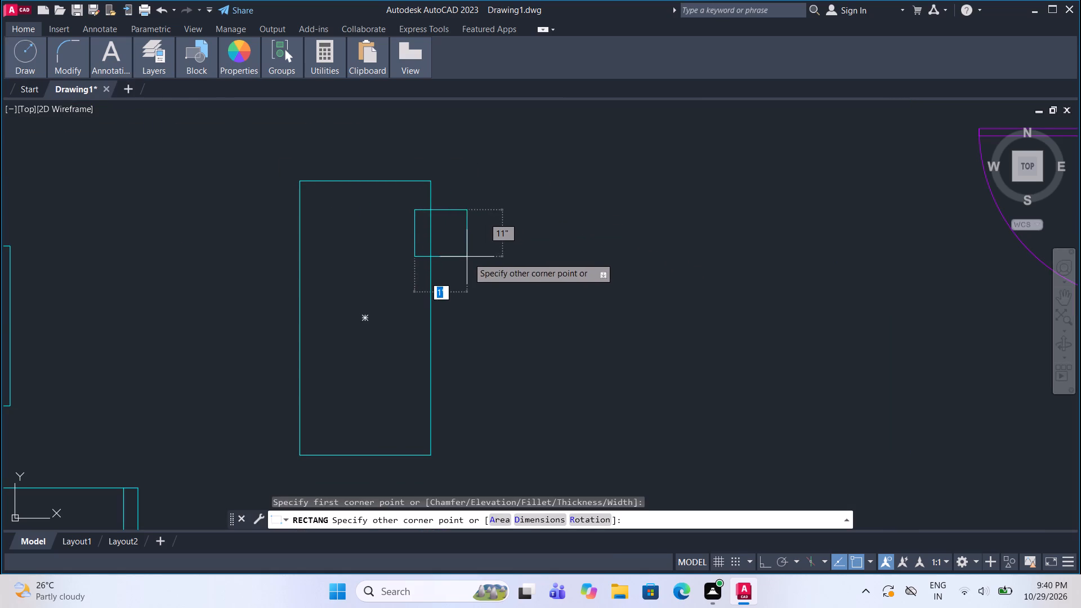
click(475, 258)
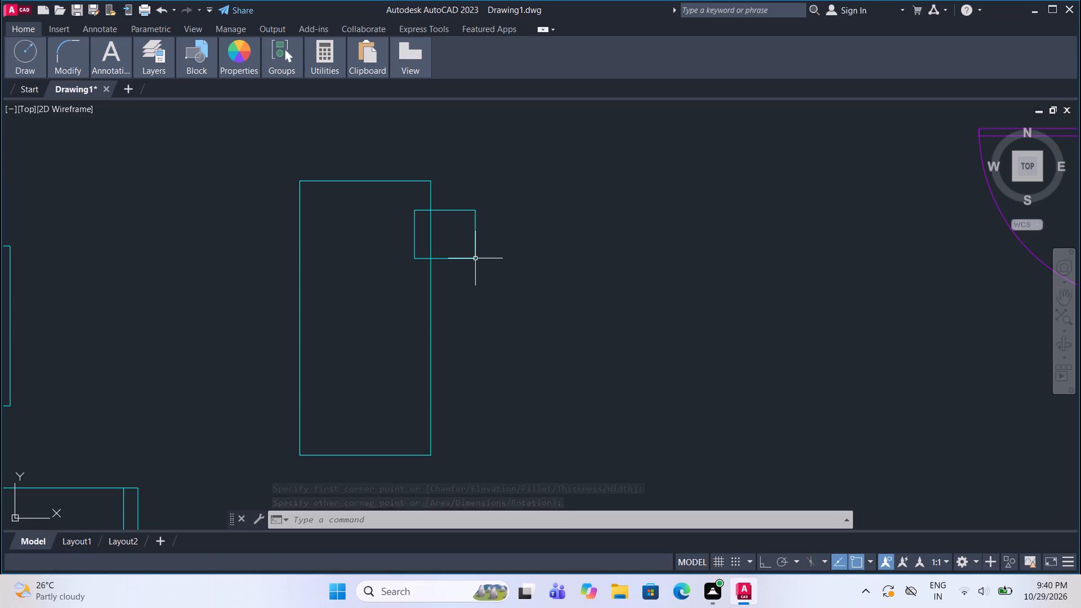
Draw an 11" north-south backrest line across the chair, just inside its east edge.
click(29, 52)
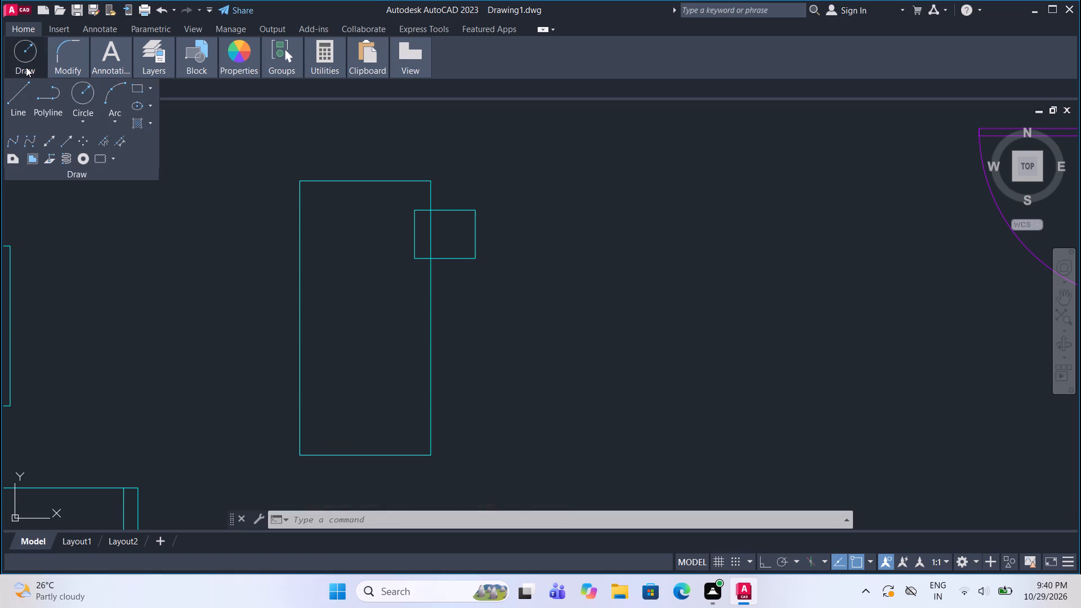
click(14, 93)
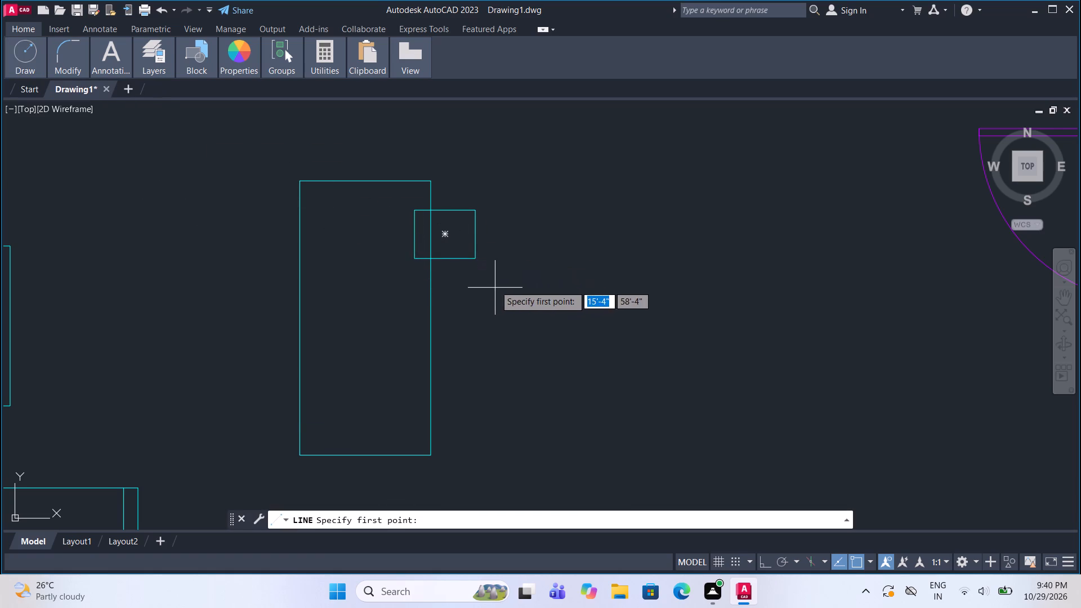
scroll(464, 263, up, 1)
click(467, 183)
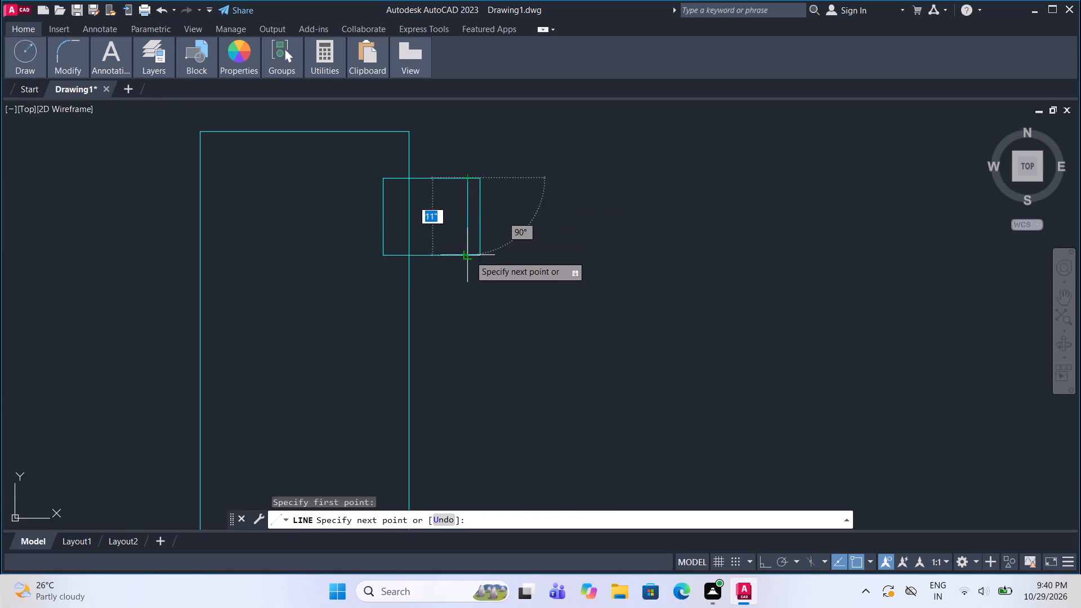
click(467, 258)
key(Escape)
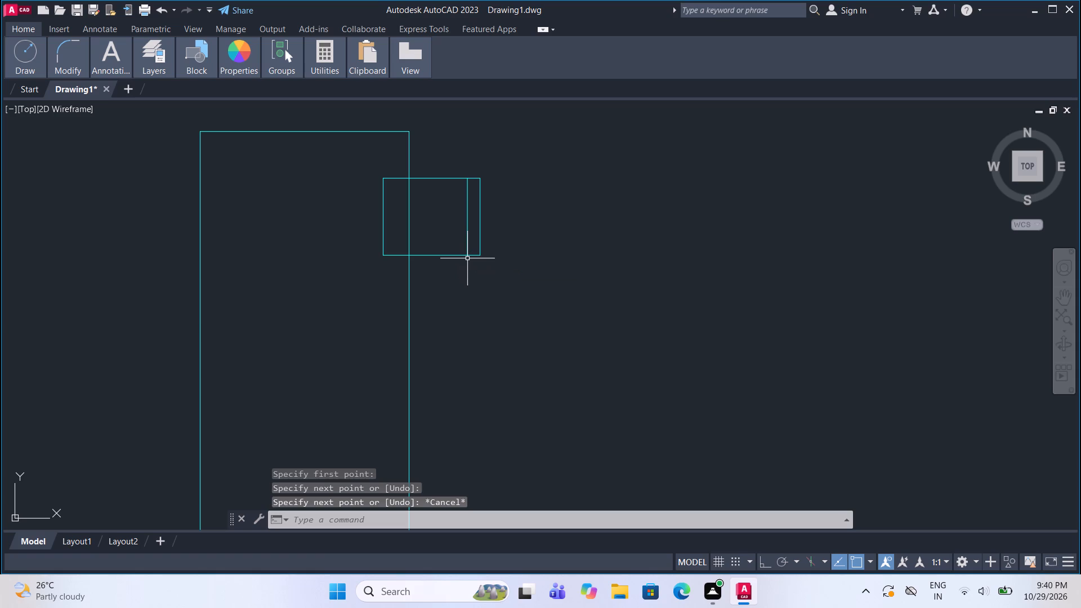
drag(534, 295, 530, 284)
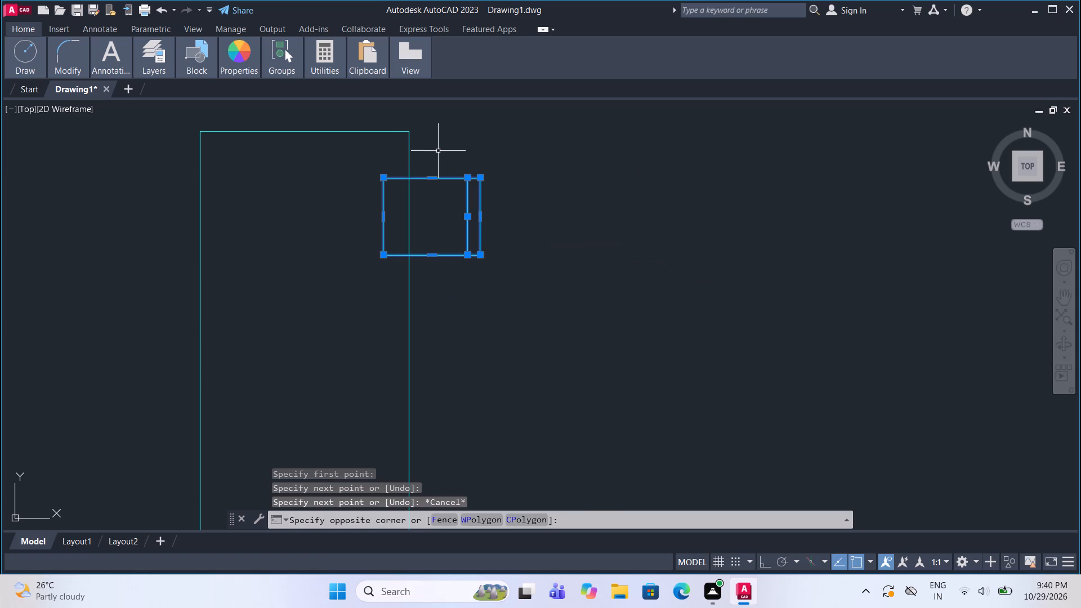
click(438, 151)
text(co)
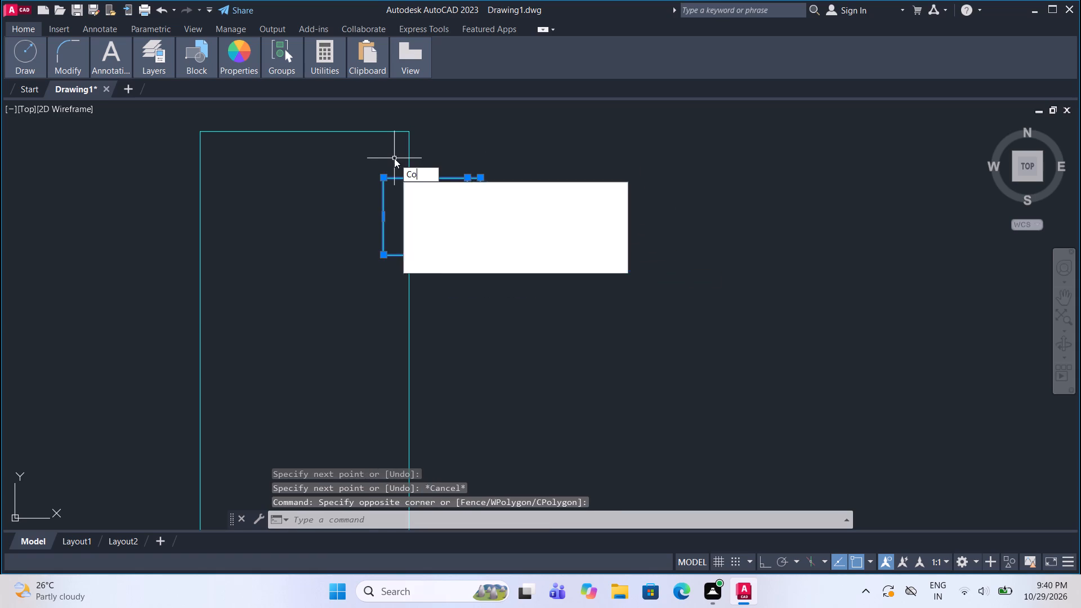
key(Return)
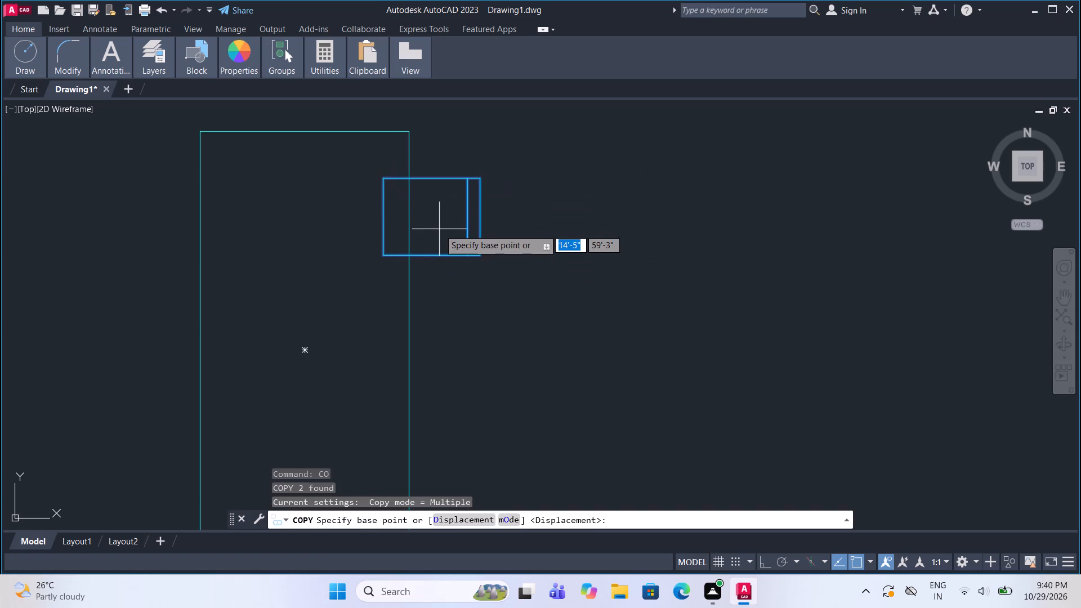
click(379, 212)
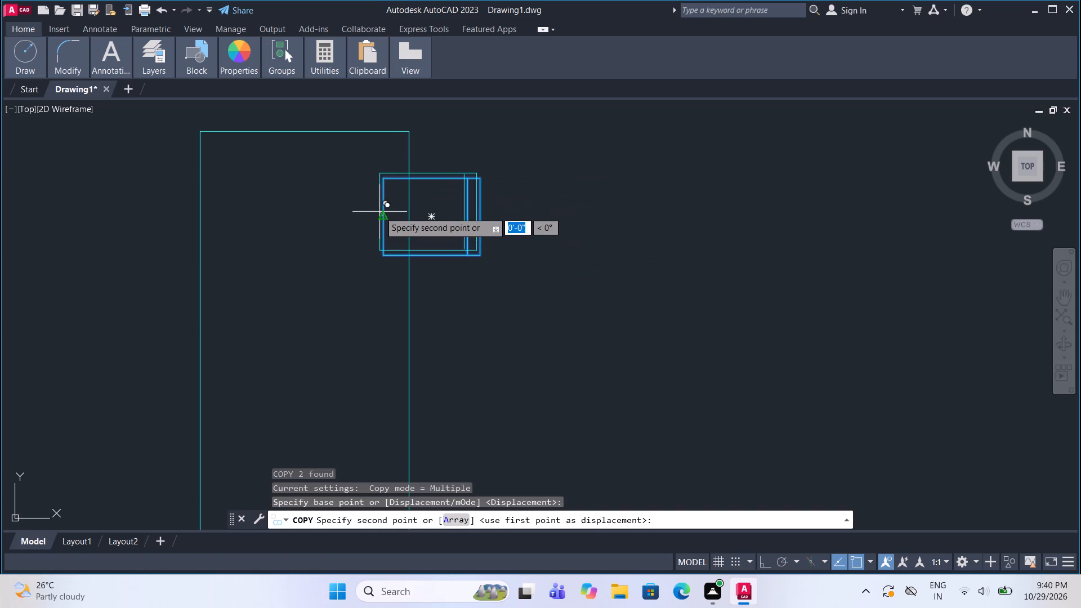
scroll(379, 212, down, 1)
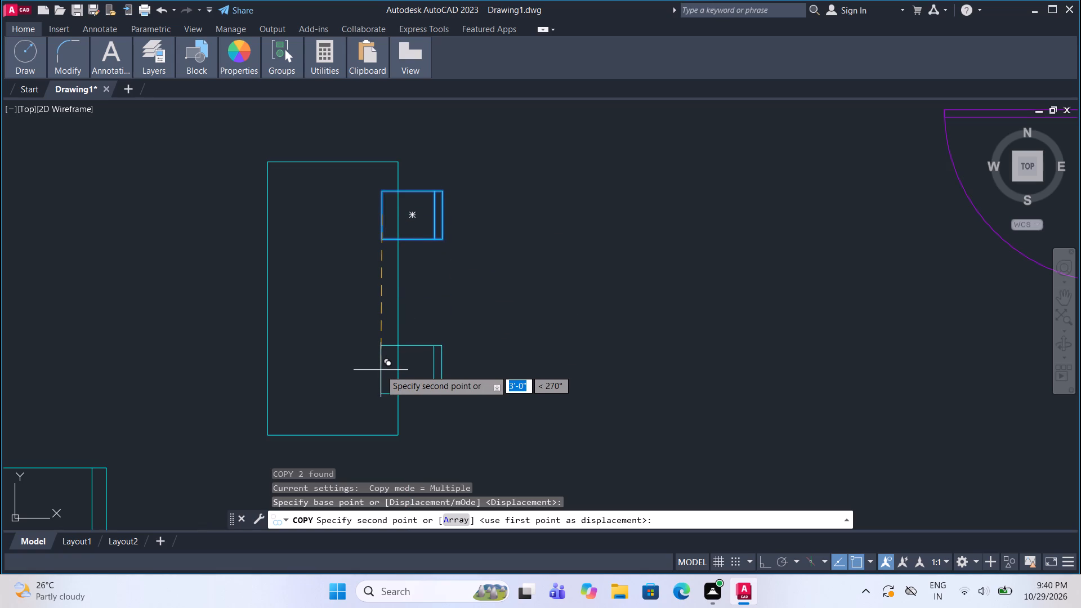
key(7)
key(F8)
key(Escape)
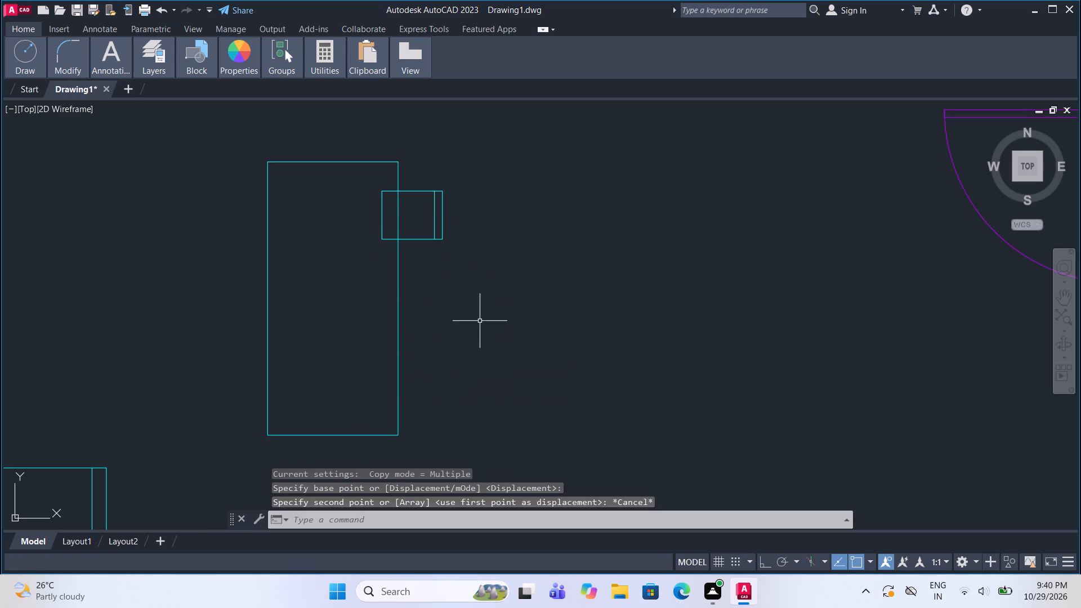
With Ortho on, copy the chair twice straight south along the table's east edge, near the south end and midway between.
click(488, 266)
click(410, 157)
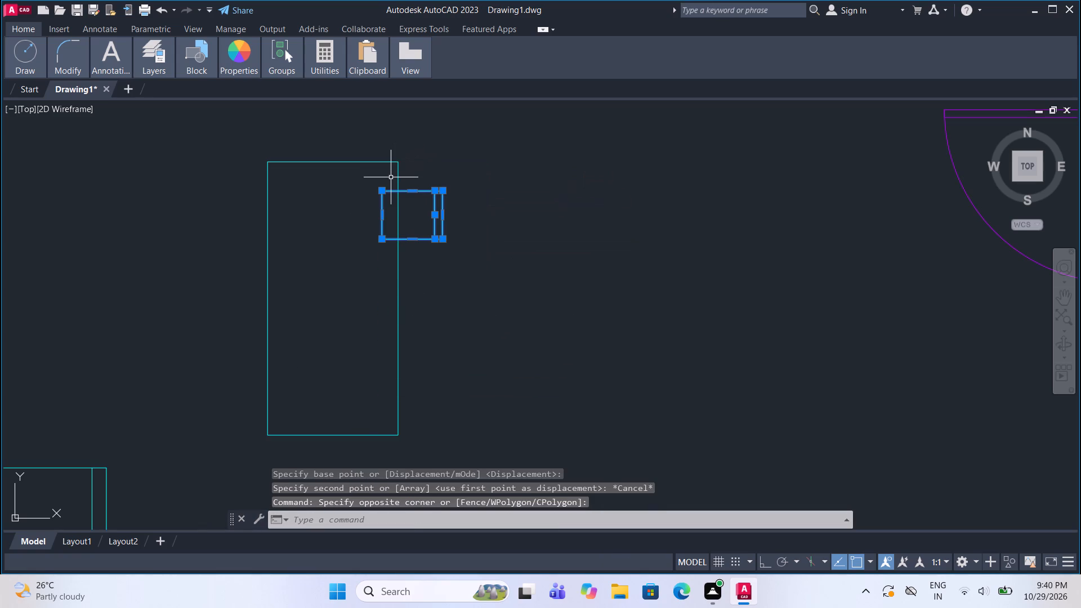
text(co)
key(Return)
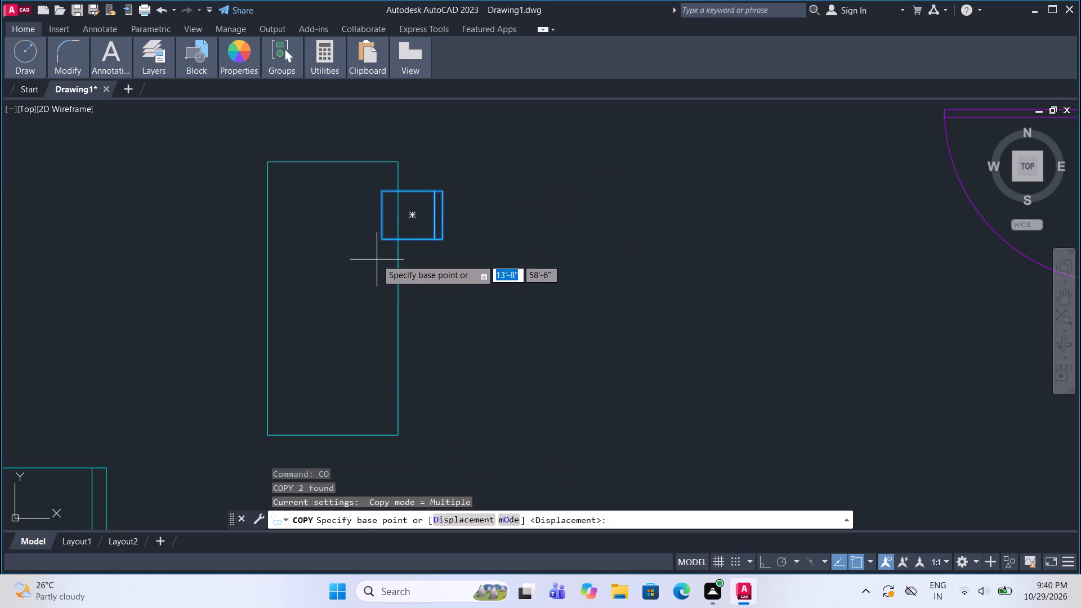
click(382, 243)
key(F8)
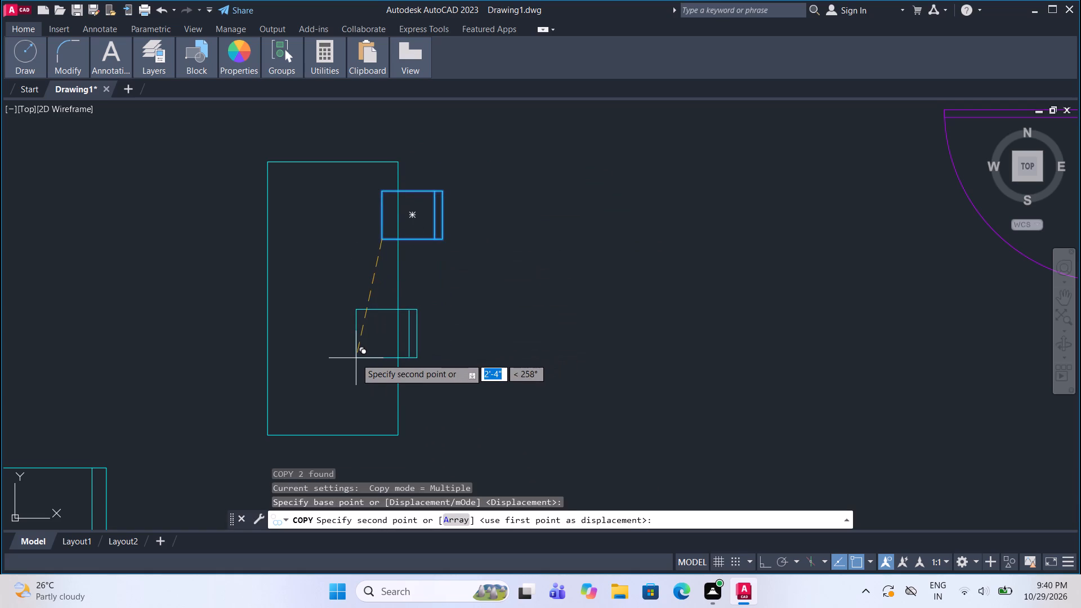
click(379, 400)
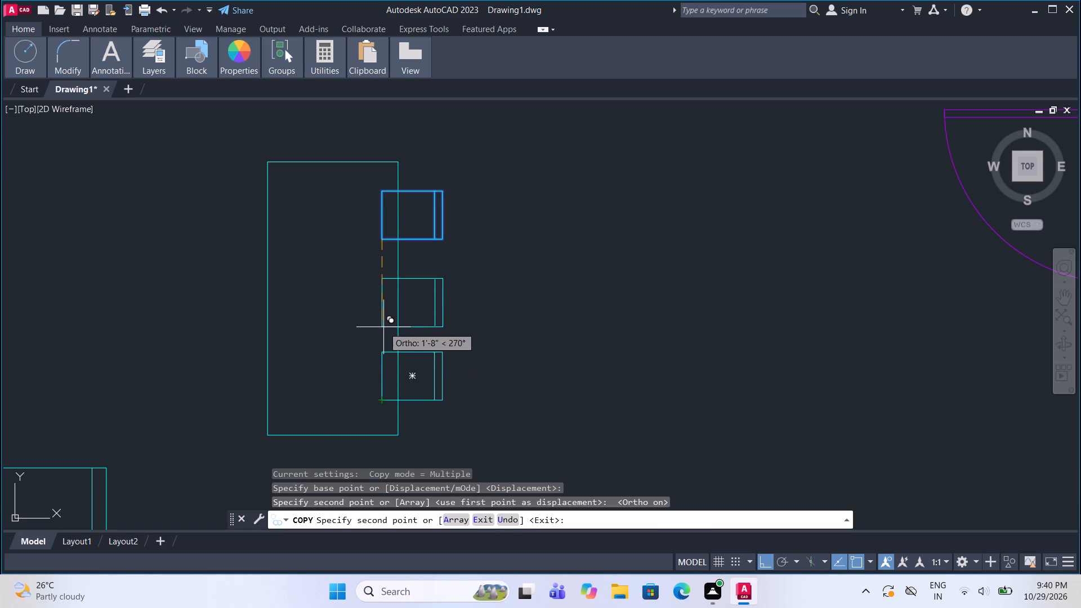
click(385, 321)
key(Escape)
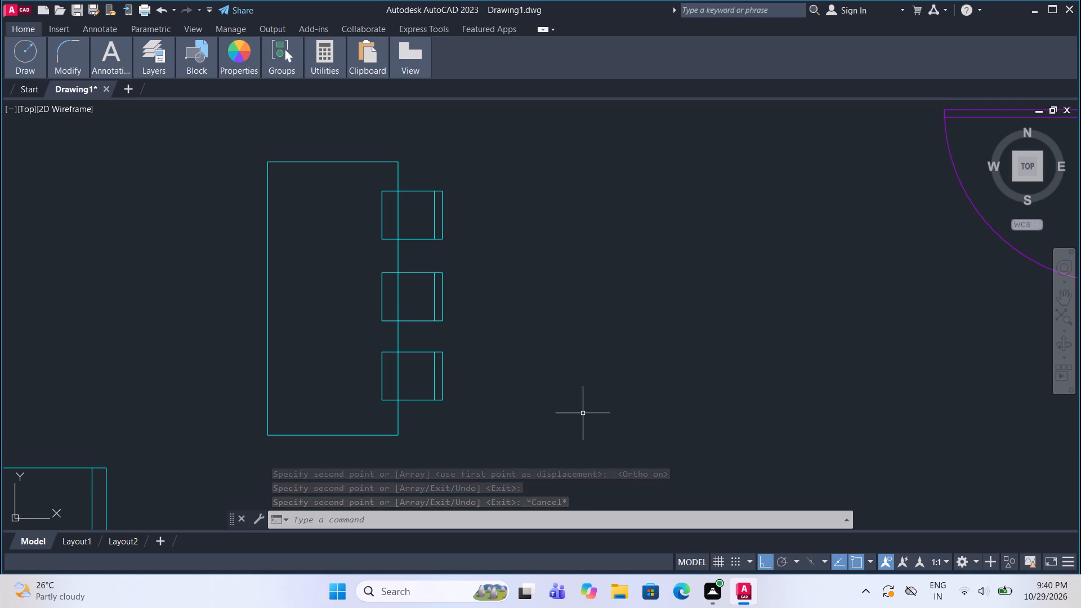
Mirror the three east chairs across the dining table's north-south centreline, keeping the originals.
click(473, 421)
click(423, 176)
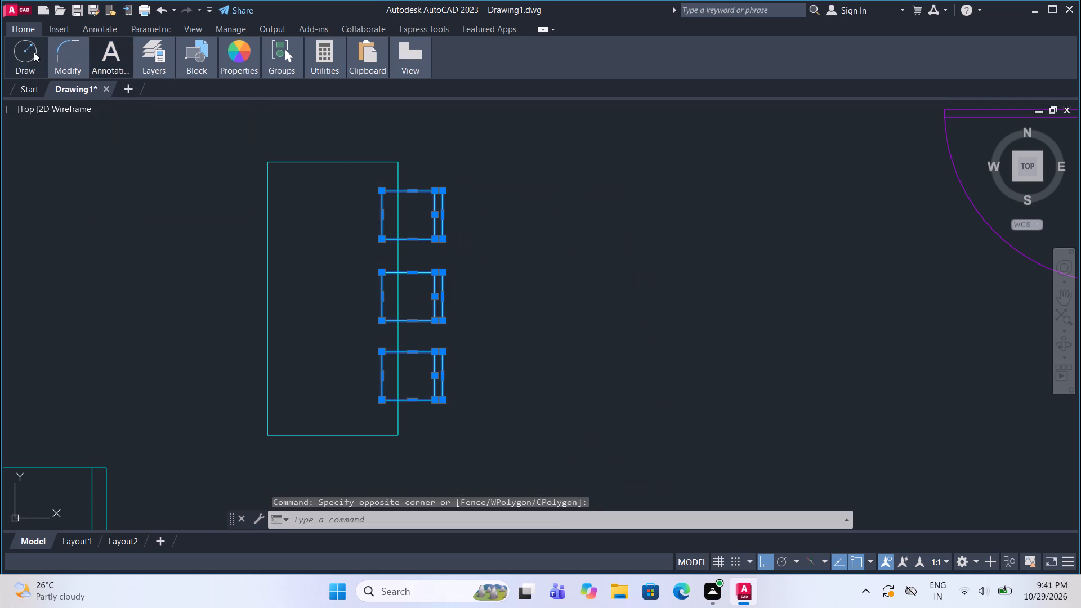
click(67, 52)
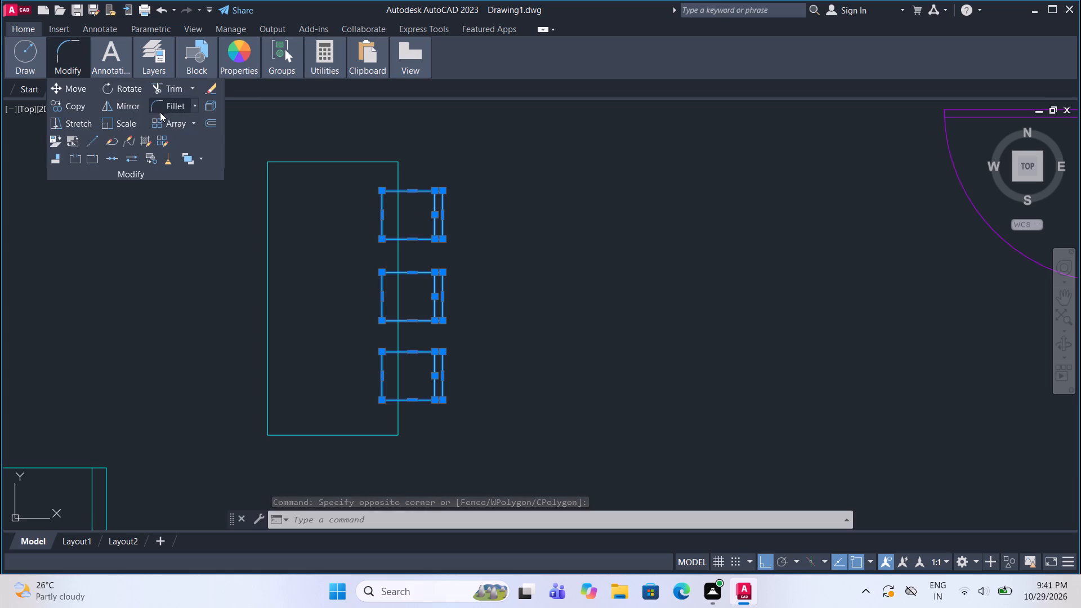
click(124, 102)
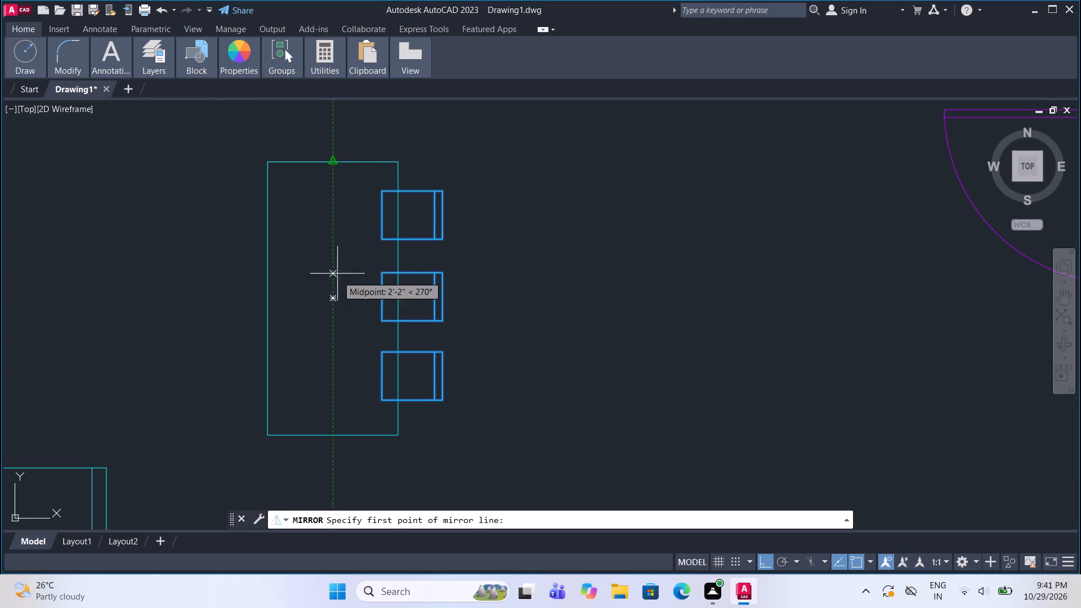
click(331, 300)
click(330, 229)
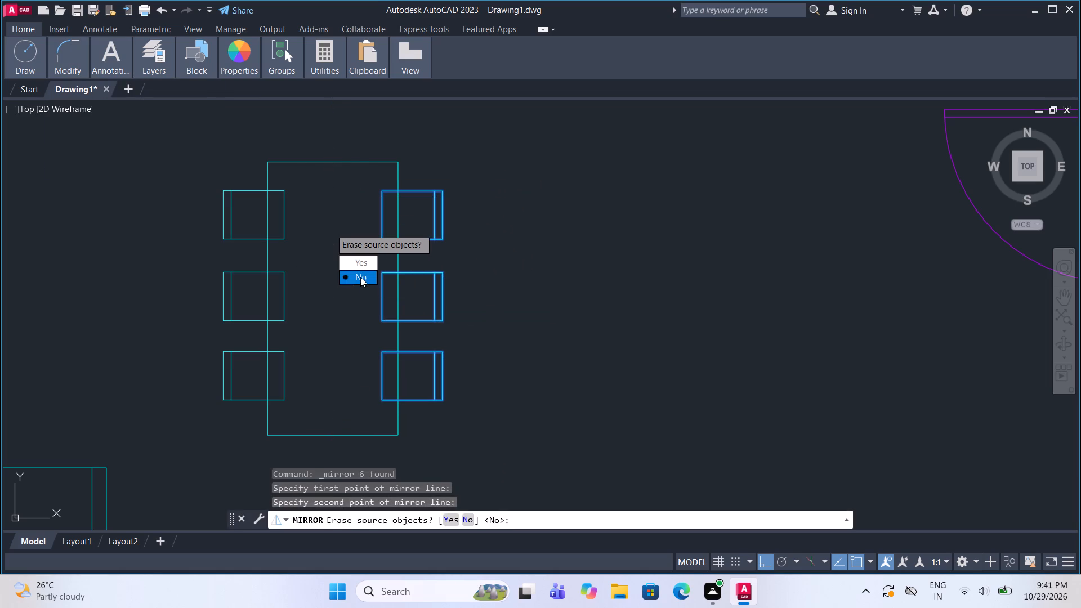
drag(363, 274, 330, 229)
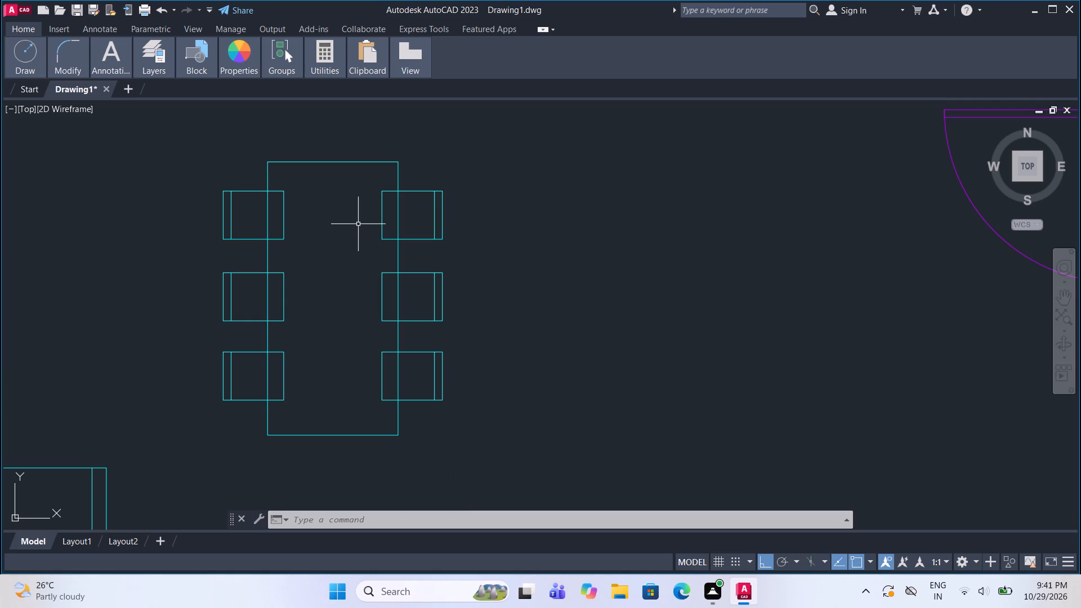
Draw a sofa rectangle about 5'-4" by 1'-6" just north of the living room's south wall, east of the door.
scroll(354, 262, down, 2)
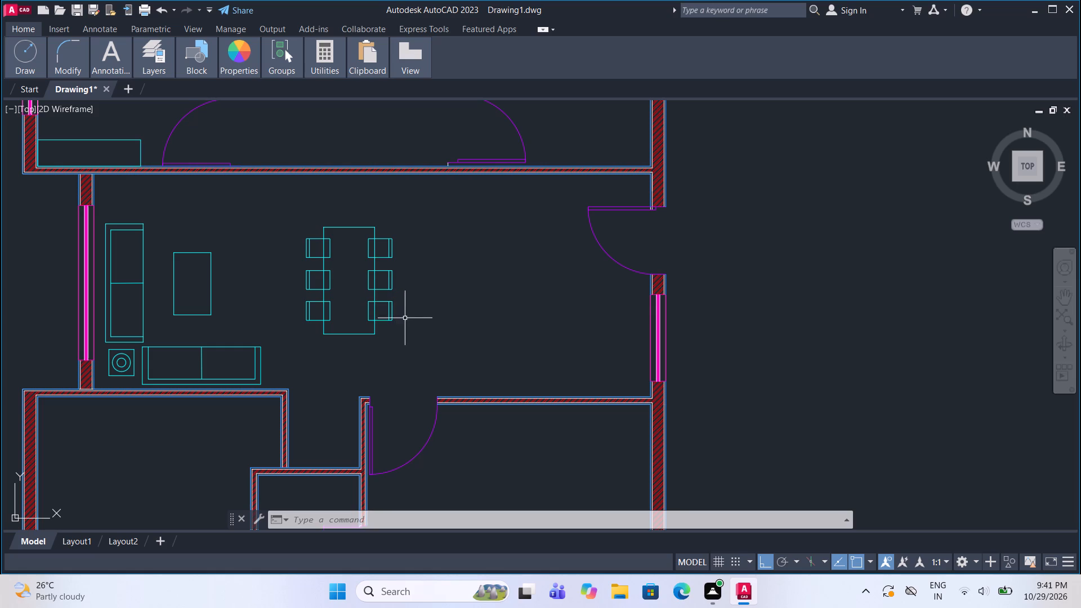
middle_drag(405, 304, 390, 288)
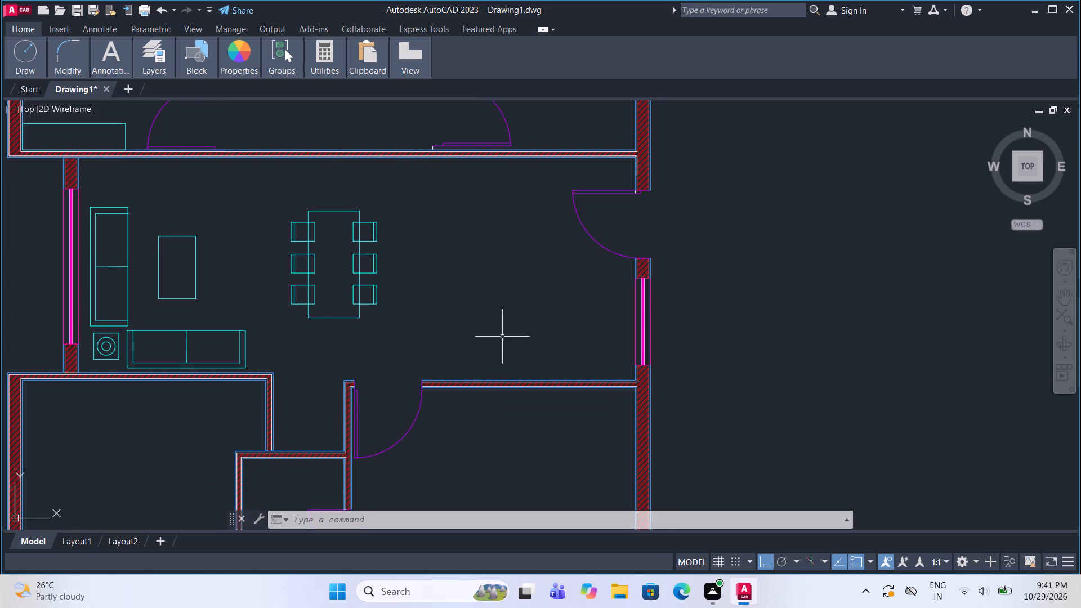
scroll(522, 354, up, 1)
middle_drag(454, 335, 385, 325)
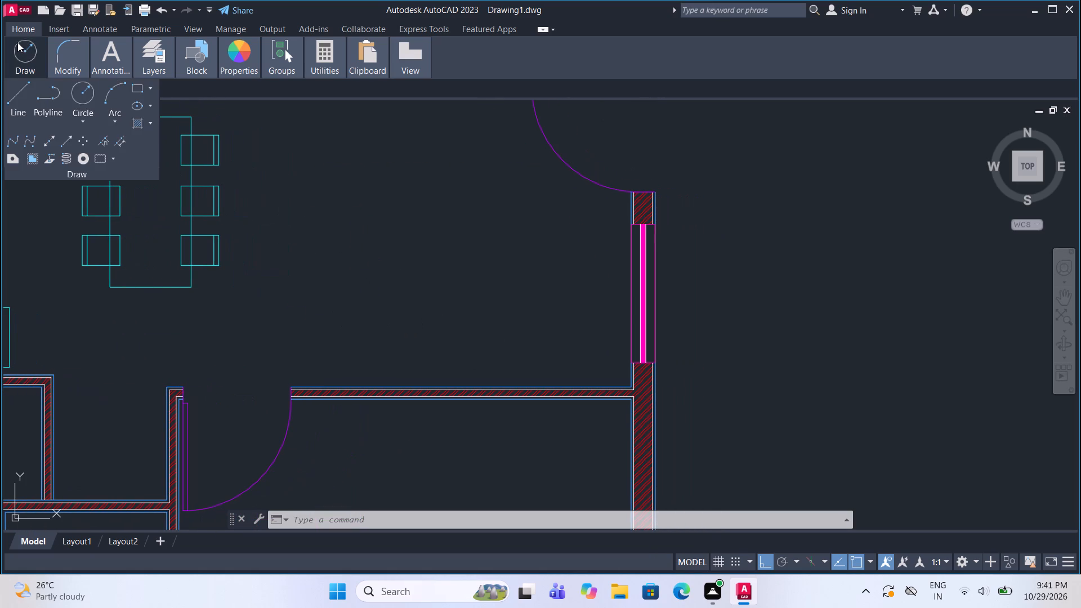
click(136, 87)
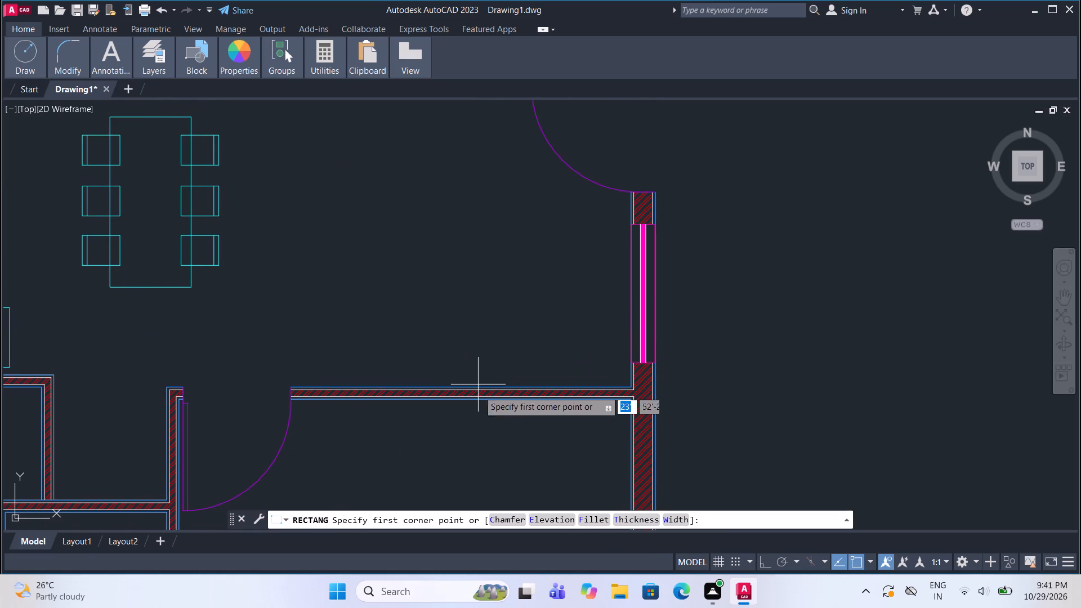
click(378, 378)
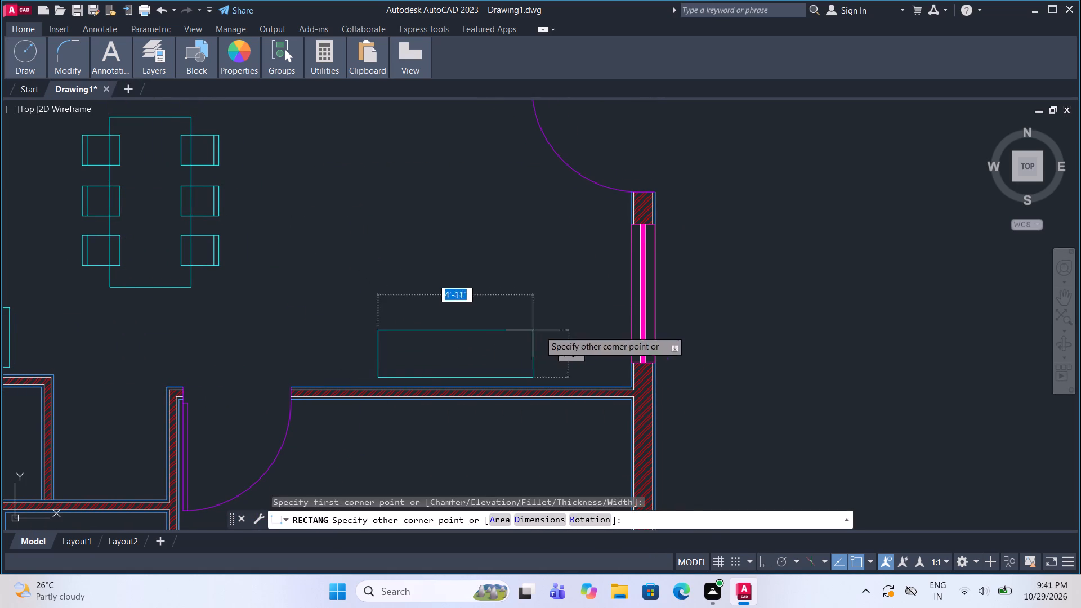
click(547, 330)
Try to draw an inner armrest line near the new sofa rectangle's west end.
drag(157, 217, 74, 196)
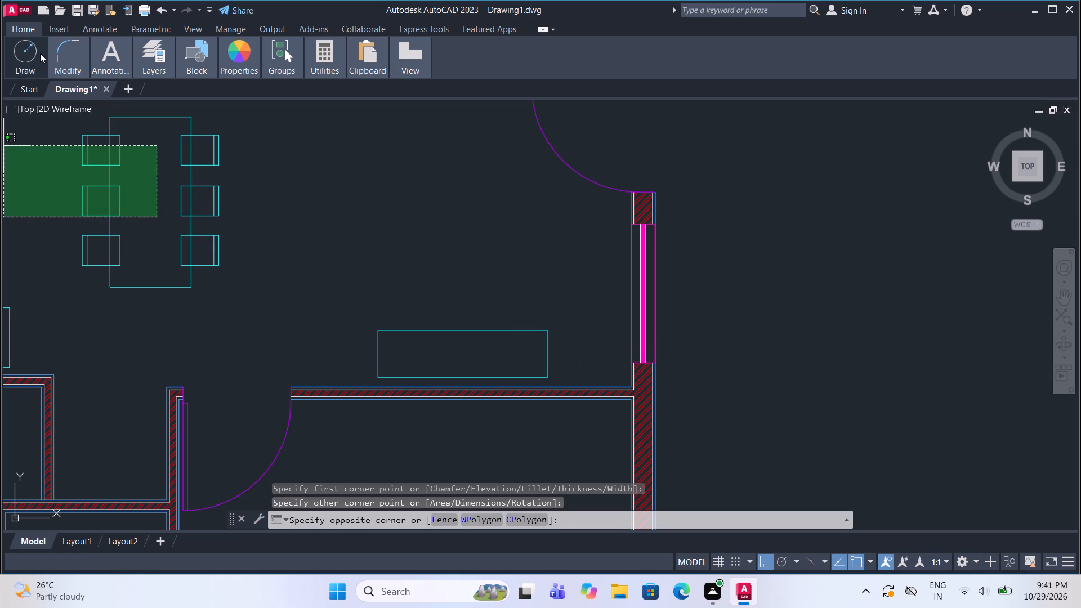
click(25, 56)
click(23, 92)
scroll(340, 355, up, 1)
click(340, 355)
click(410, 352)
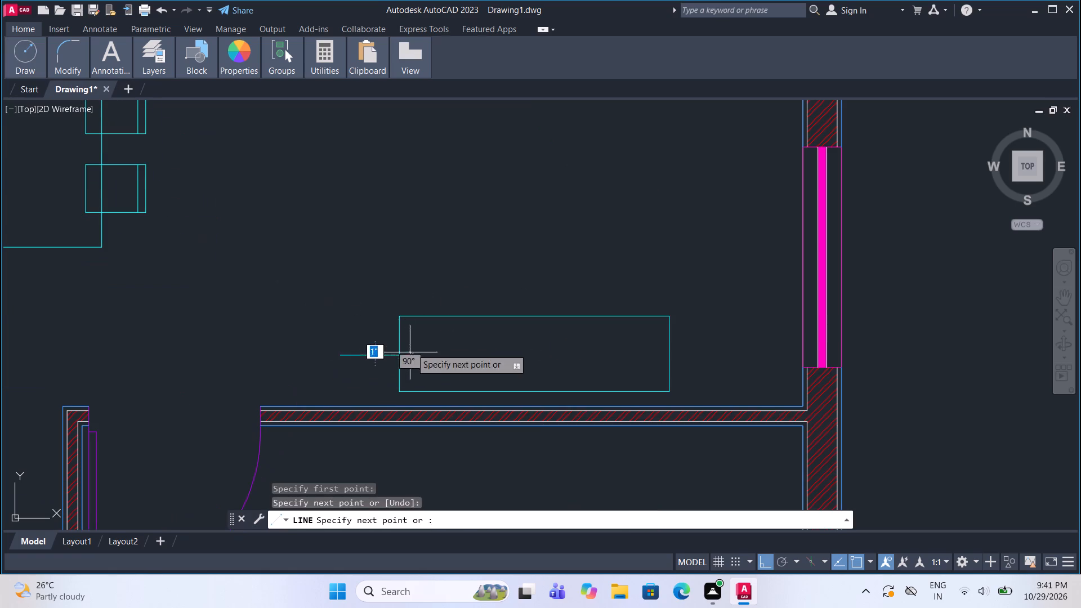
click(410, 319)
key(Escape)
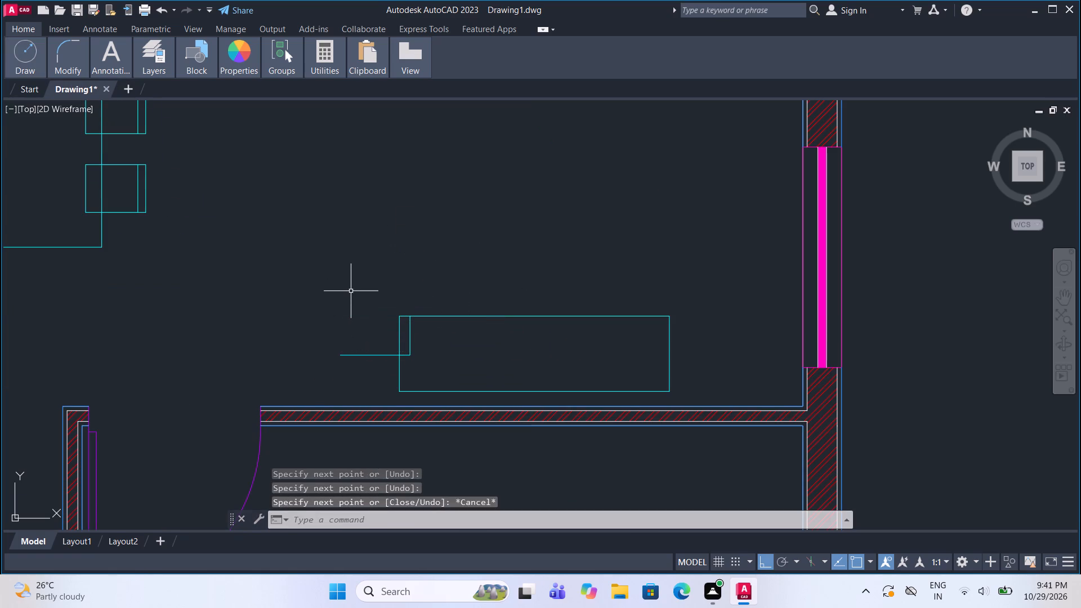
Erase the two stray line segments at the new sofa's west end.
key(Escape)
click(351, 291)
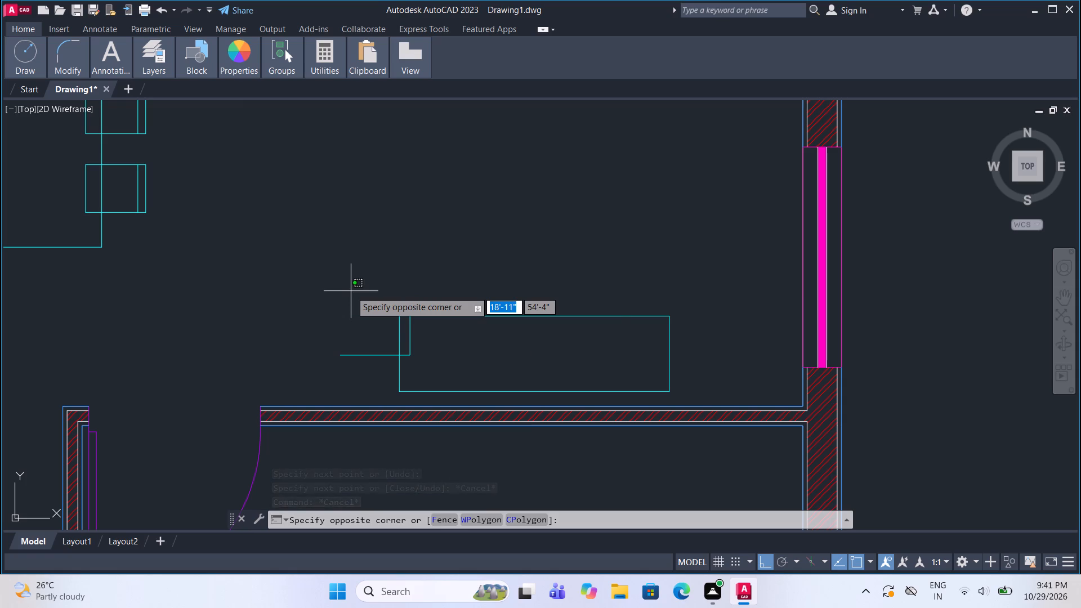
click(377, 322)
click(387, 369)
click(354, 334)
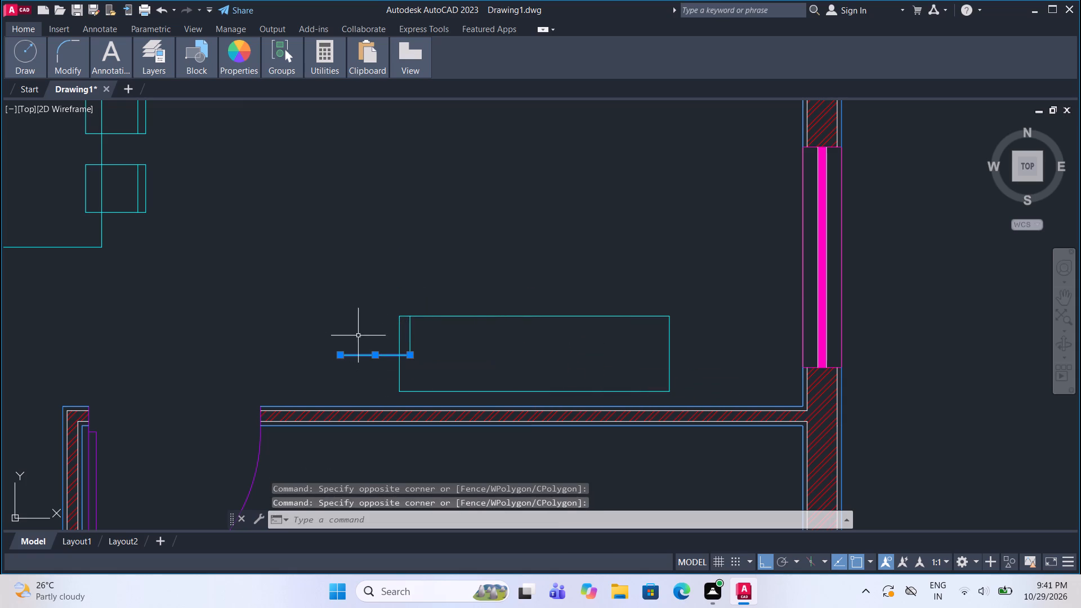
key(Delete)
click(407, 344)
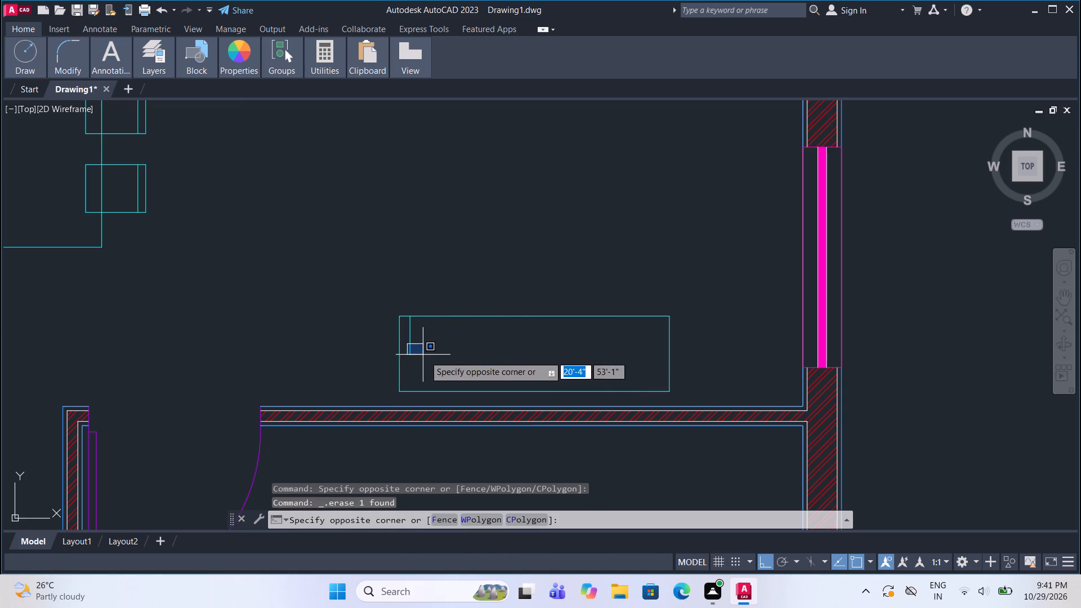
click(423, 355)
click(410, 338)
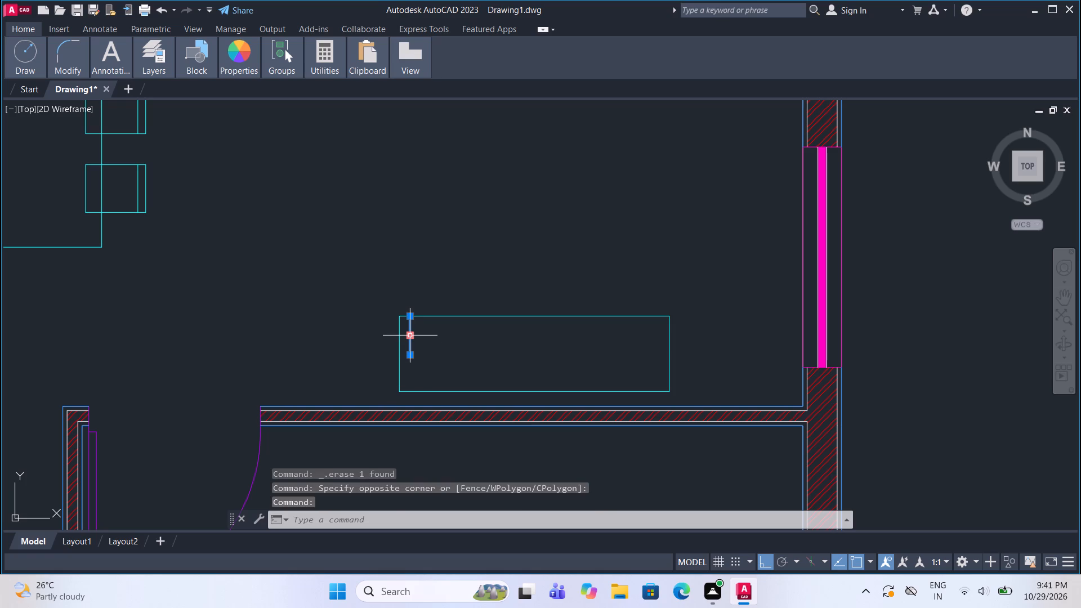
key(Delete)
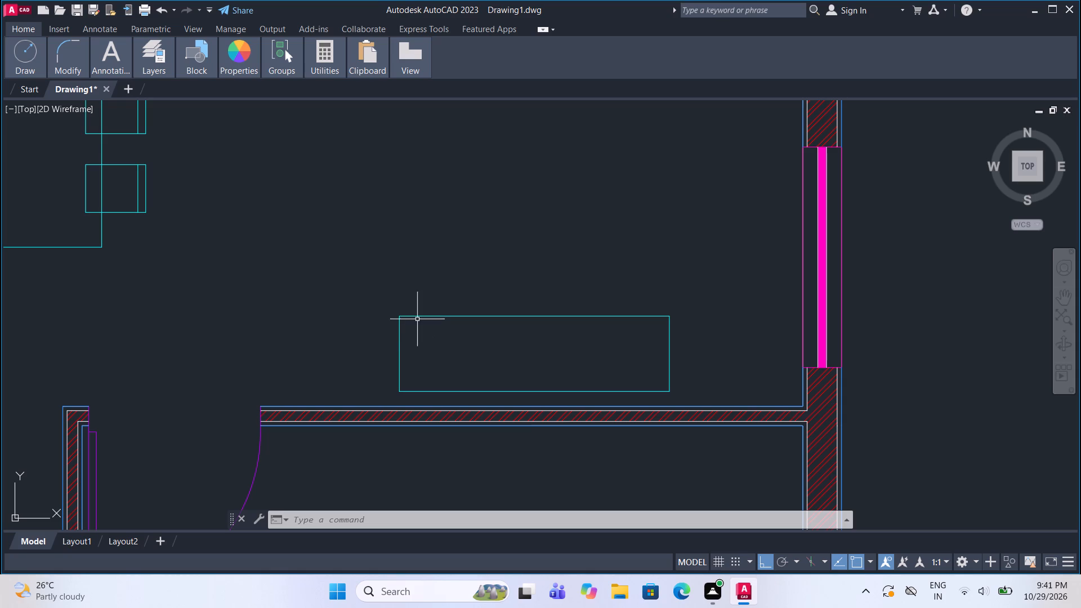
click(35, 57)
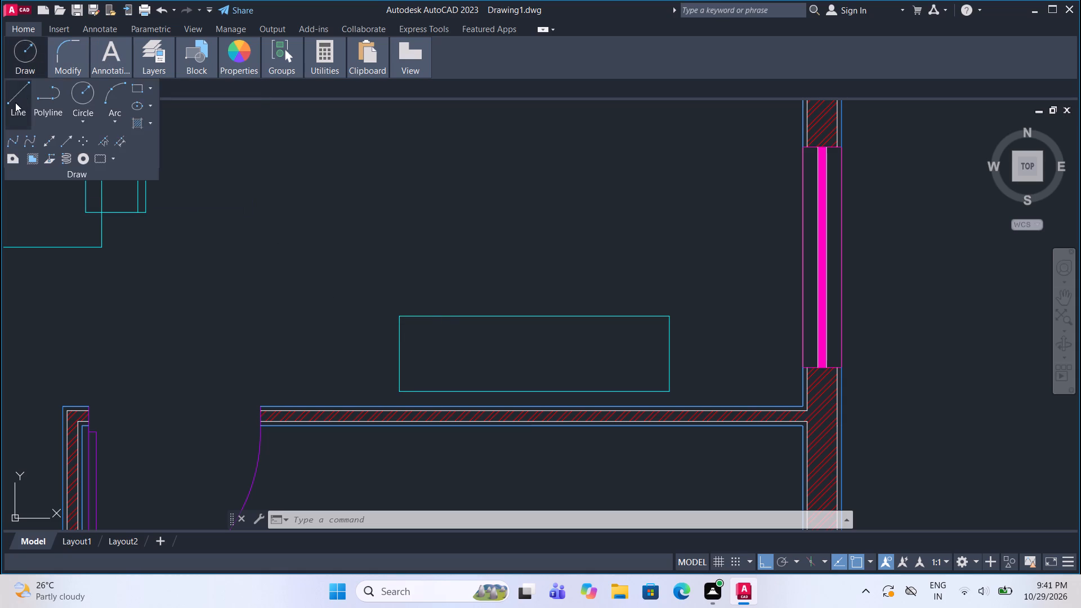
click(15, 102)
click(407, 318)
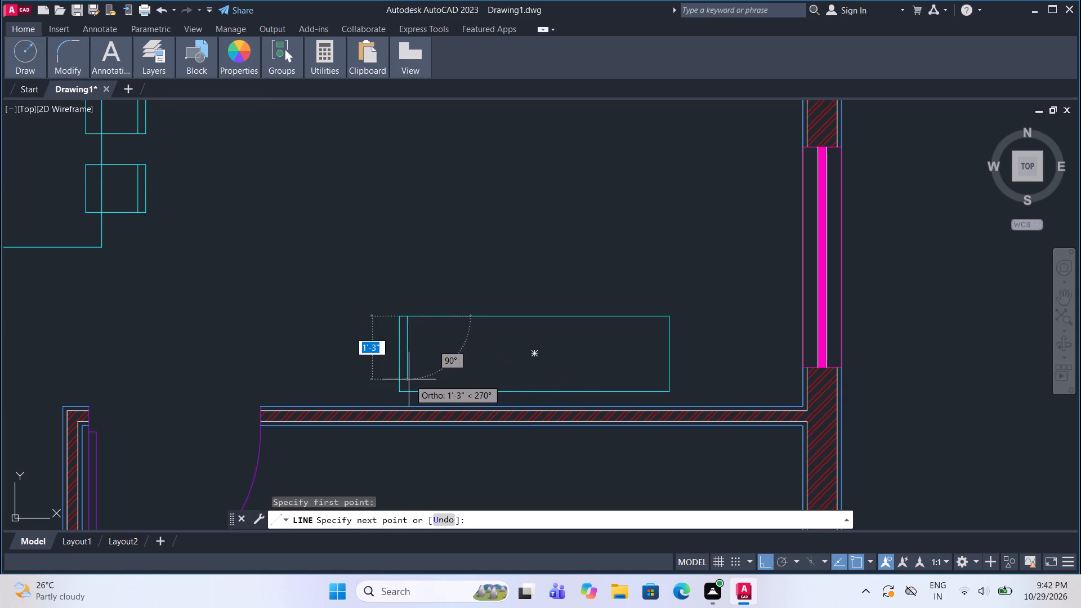
Draw a three-sided inner outline just inside the sofa's west, south and east edges, starting and ending on its north edge.
click(18, 52)
click(21, 95)
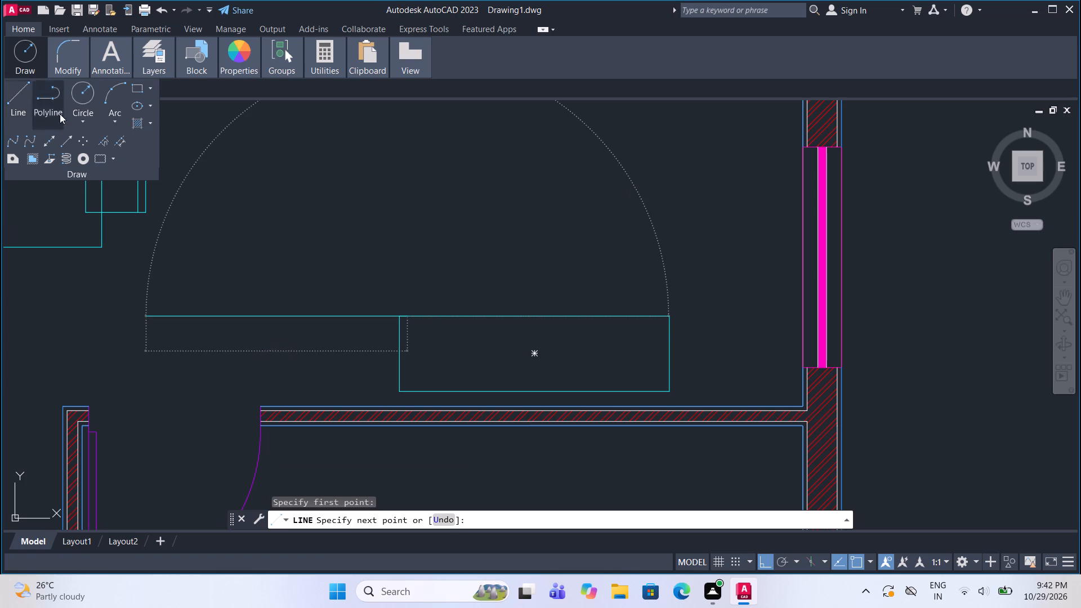
click(414, 318)
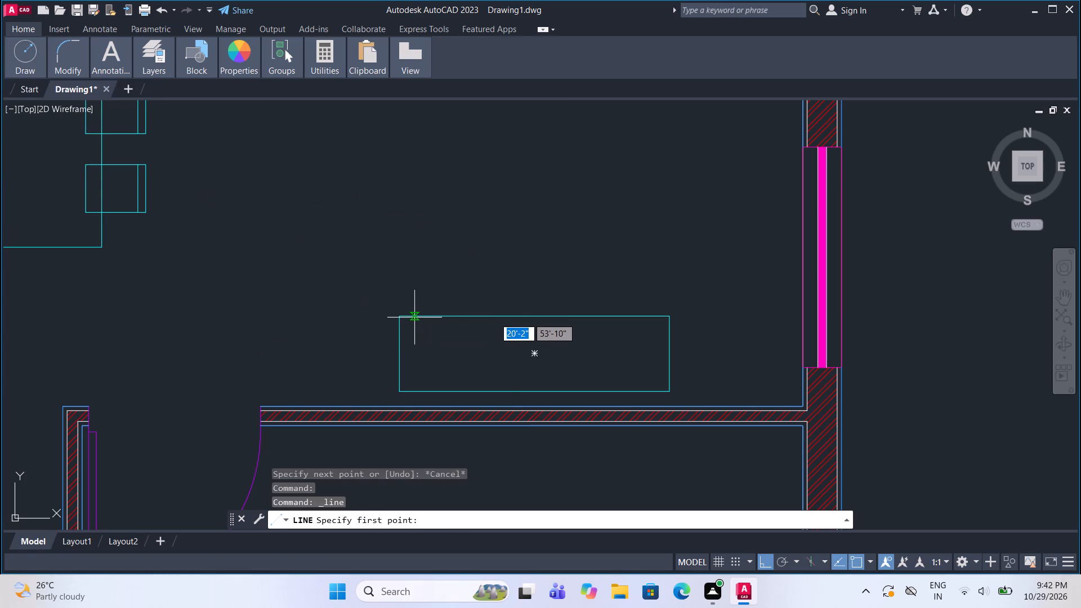
click(412, 376)
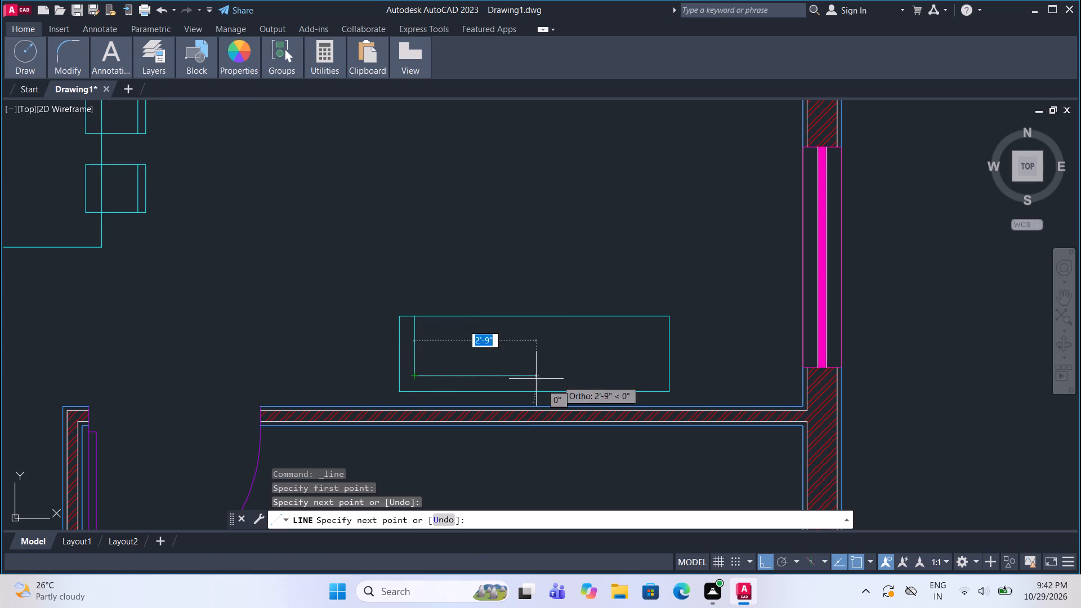
click(650, 382)
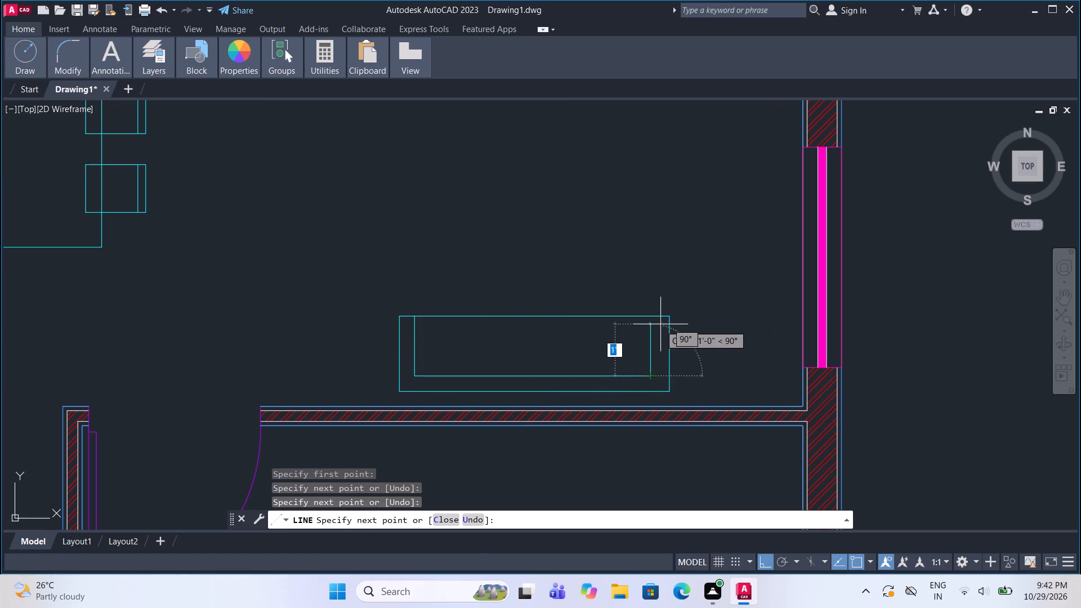
click(650, 320)
key(Escape)
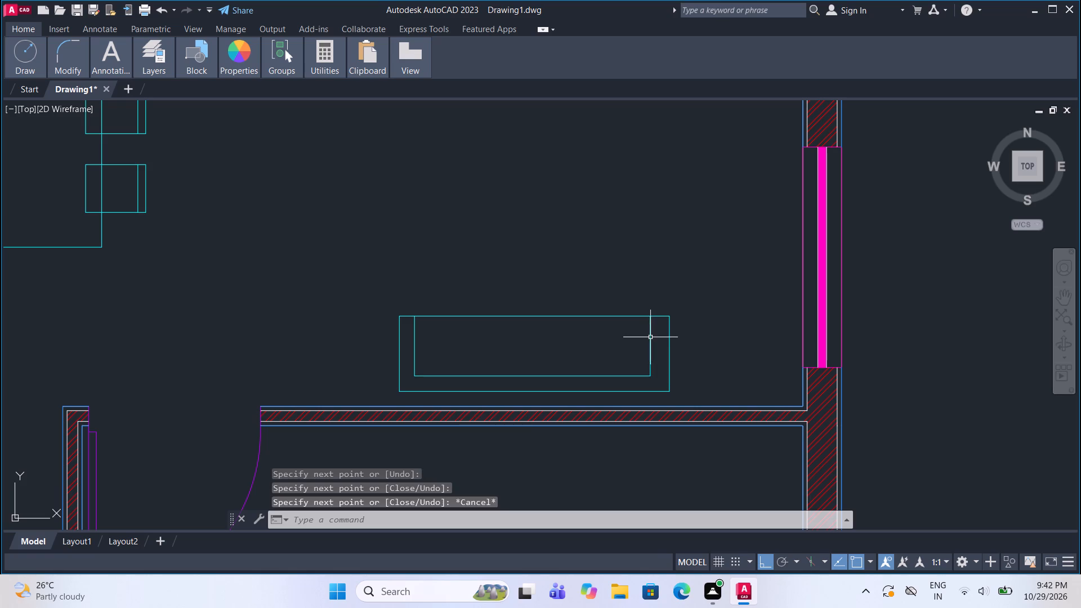
Shift the sofa's inner east armrest line about 1" east with Ortho on.
click(650, 337)
scroll(658, 352, up, 2)
click(635, 335)
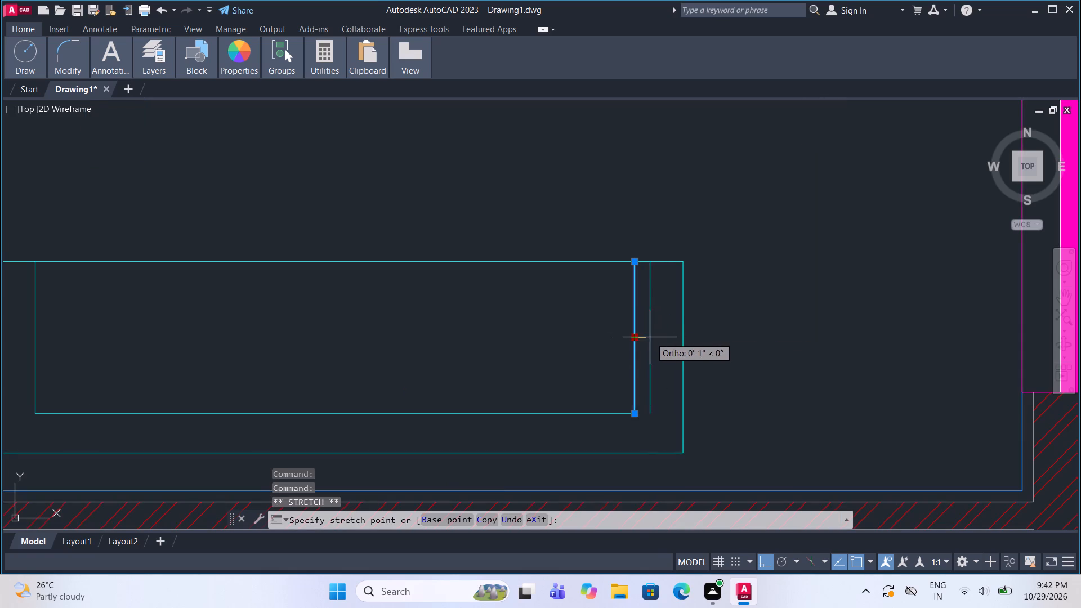
click(649, 337)
key(Escape)
Stretch the east end of the sofa's inner south line to meet the shifted armrest line.
scroll(647, 310, down, 2)
scroll(609, 347, up, 1)
click(592, 352)
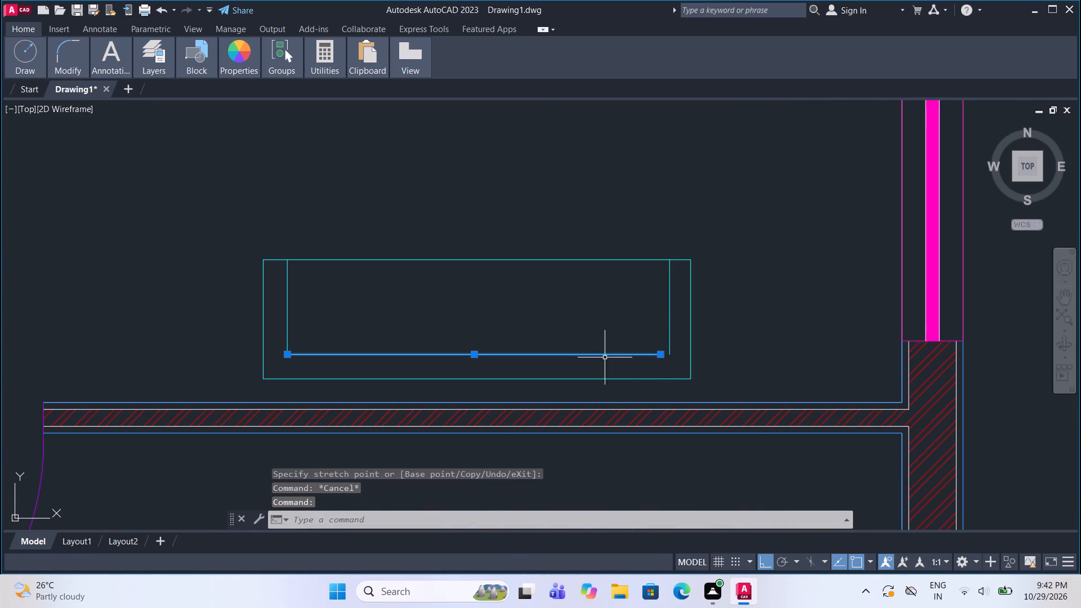
click(662, 355)
click(673, 355)
key(Escape)
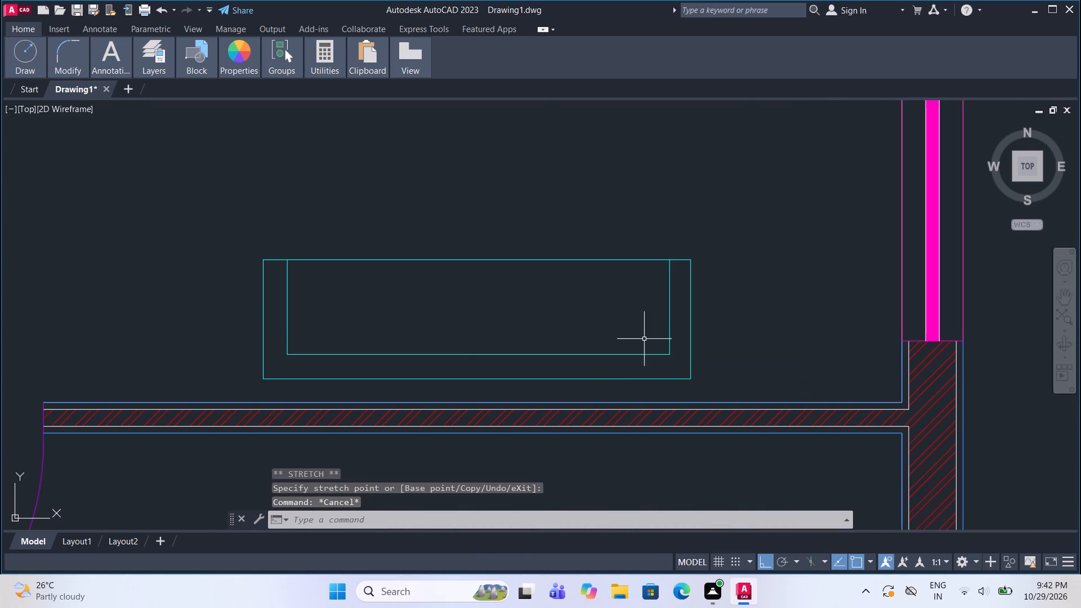
Draw the seat divider from the midpoint of the sofa's north edge to the midpoint of its inner south line.
click(37, 56)
click(24, 87)
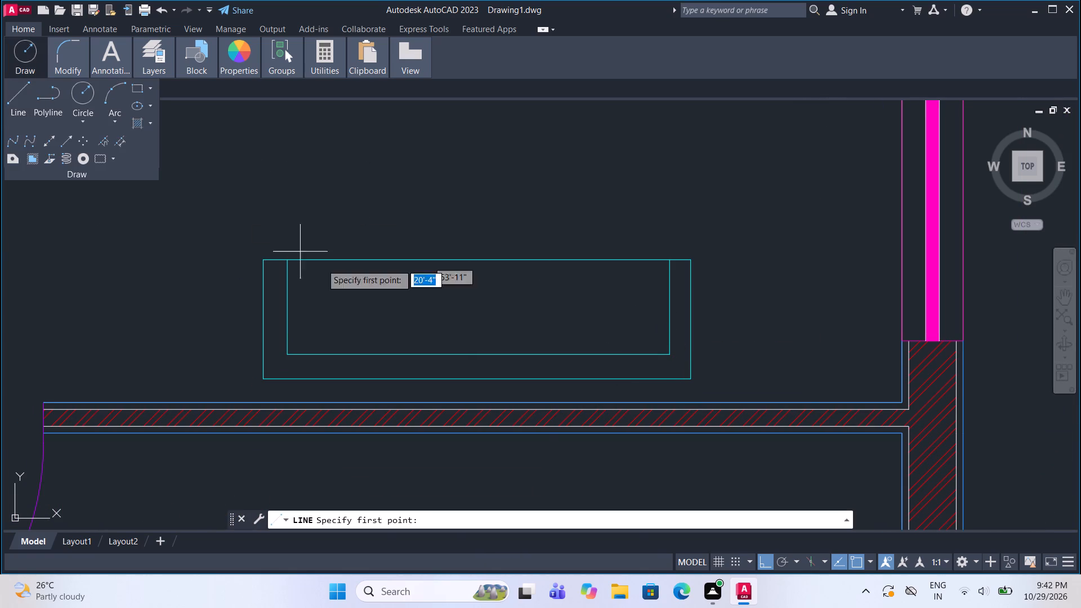
click(481, 258)
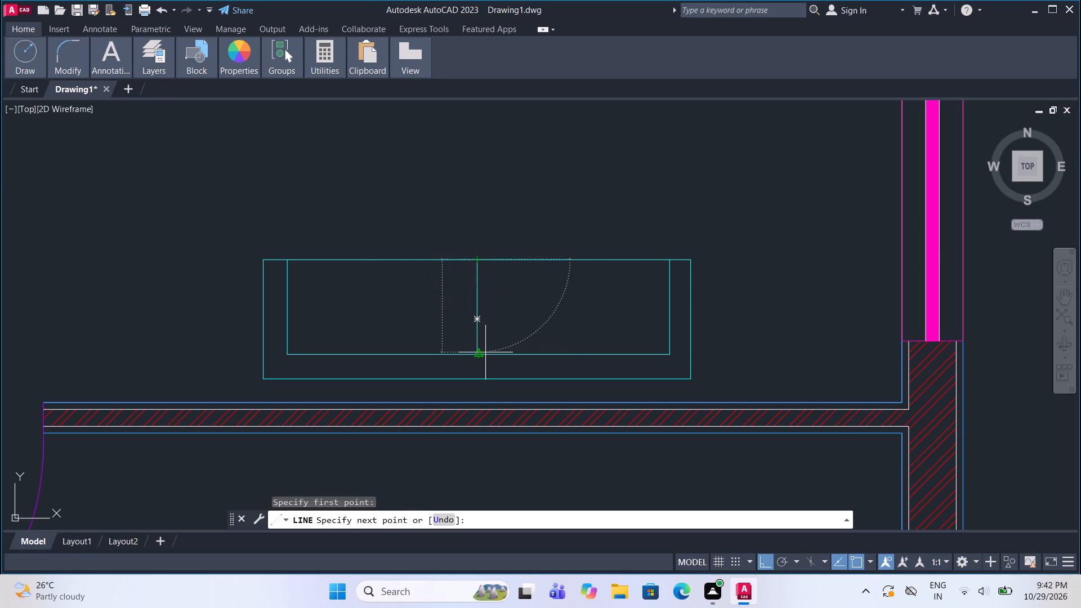
click(485, 352)
key(Escape)
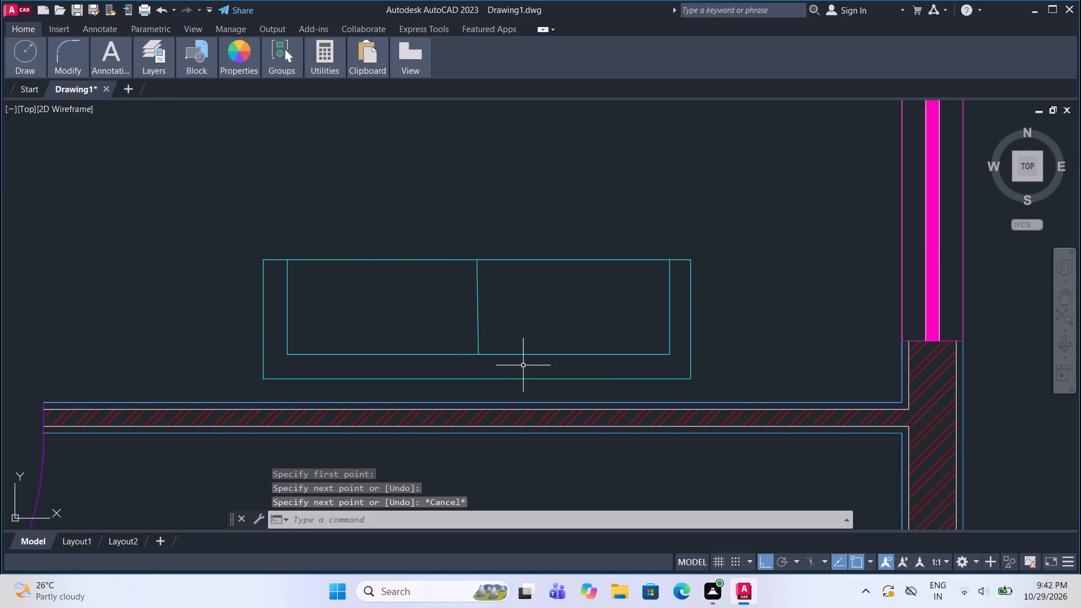
Copy the complete two-seat sofa straight east into the empty space outside the floor plan.
scroll(462, 410, down, 4)
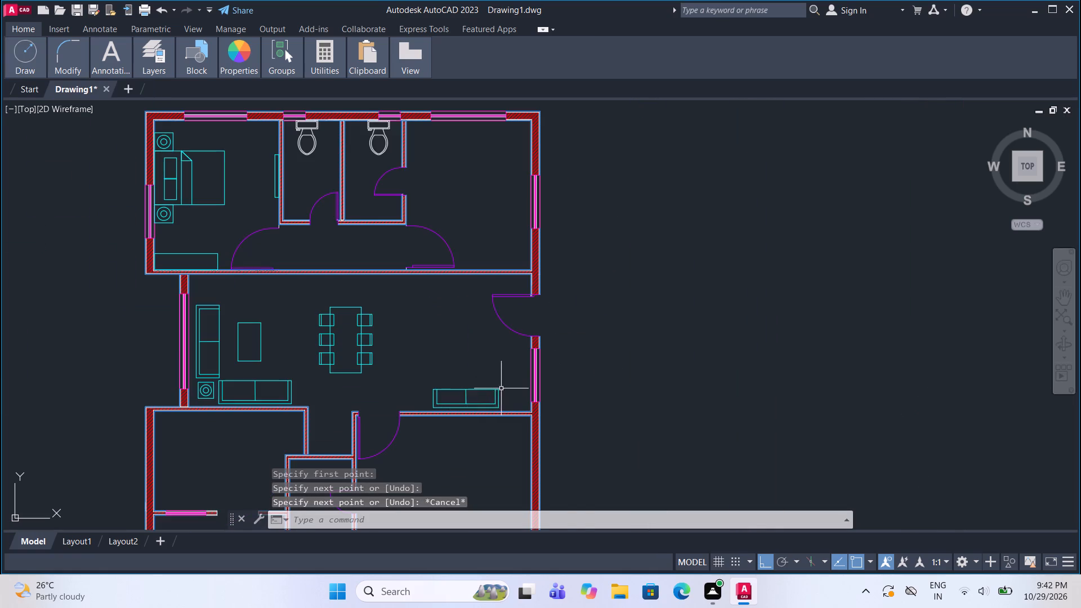
scroll(506, 377, up, 2)
middle_drag(491, 444, 510, 422)
scroll(527, 412, down, 2)
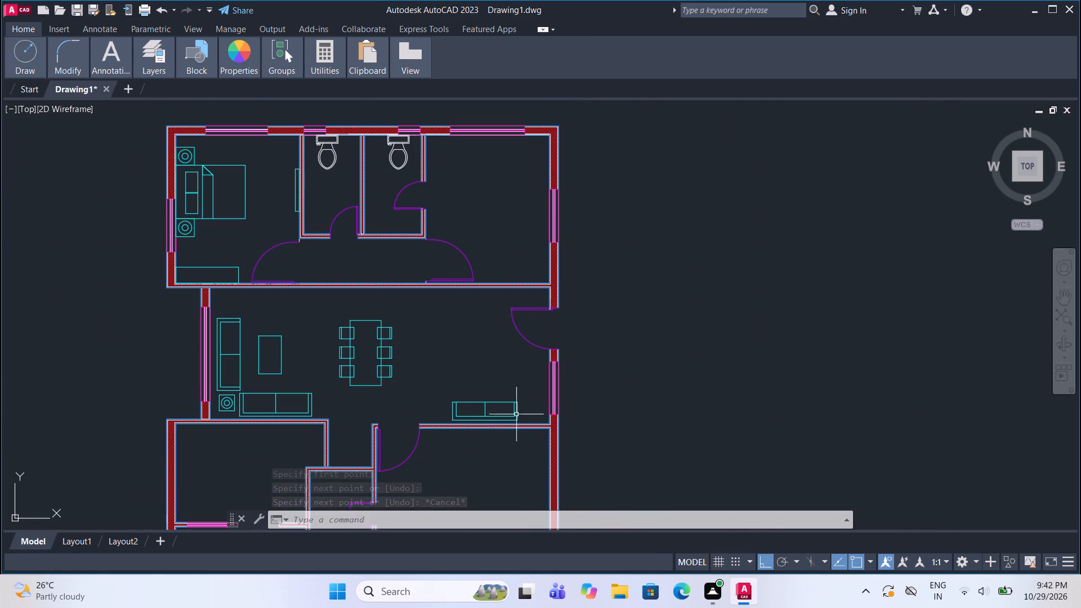
scroll(514, 416, up, 4)
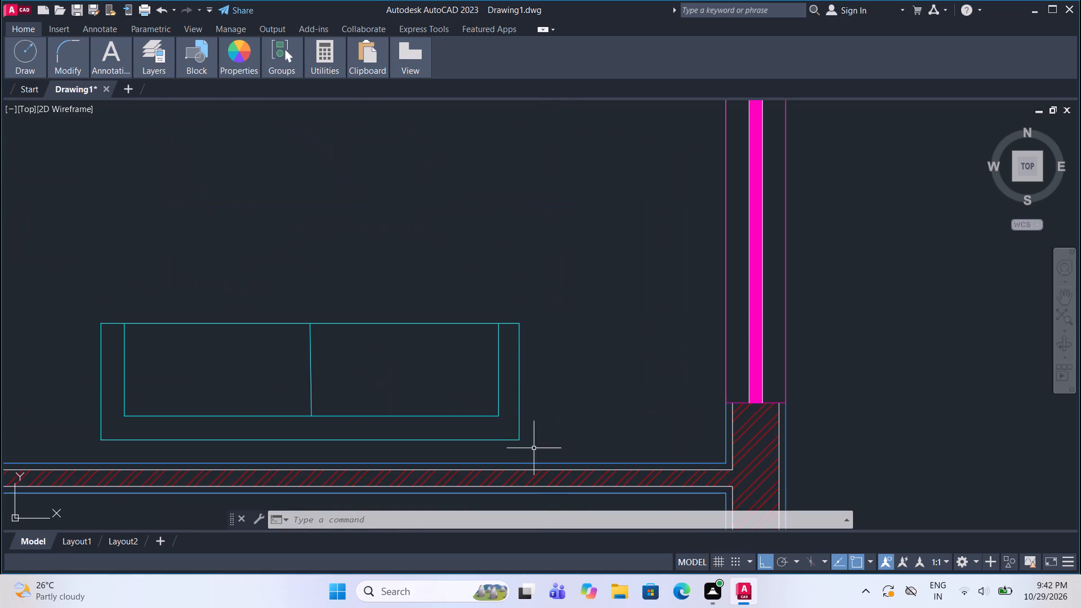
click(534, 449)
click(44, 246)
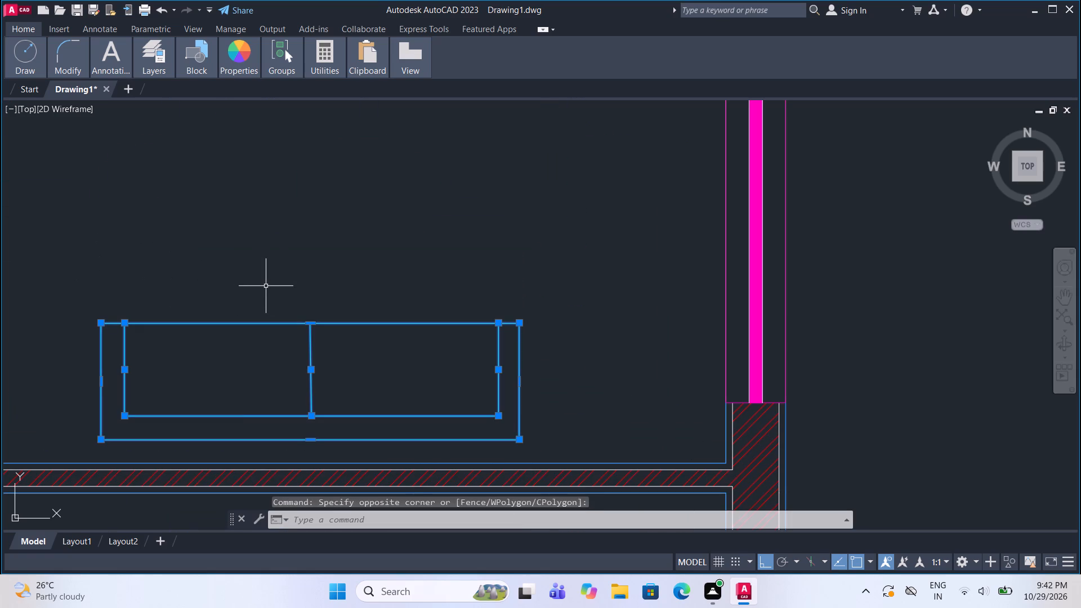
text(co)
key(Return)
click(329, 346)
scroll(361, 292, down, 2)
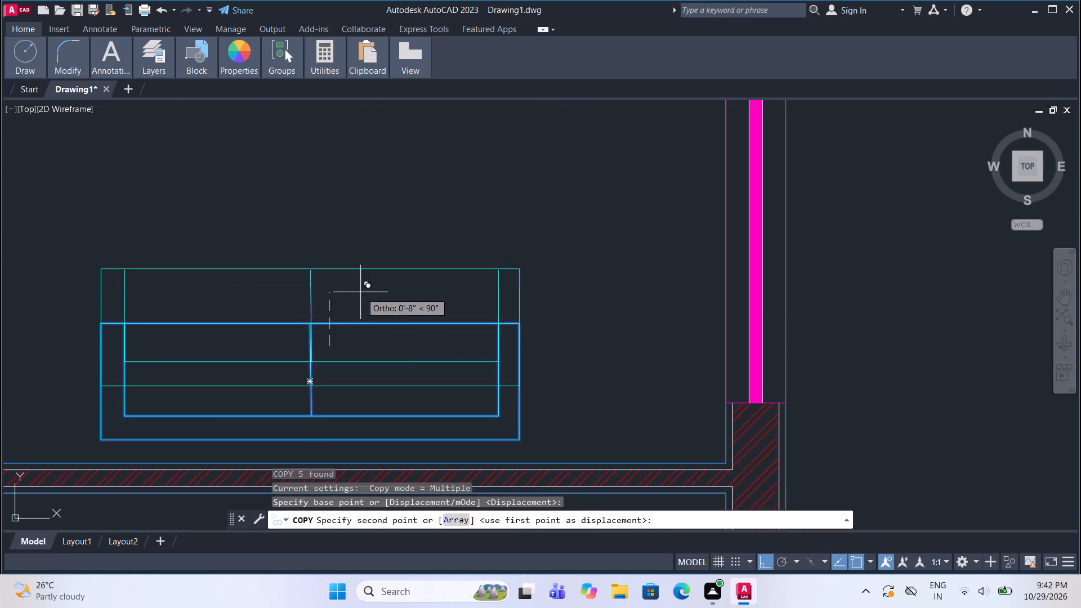
scroll(361, 293, down, 2)
scroll(520, 303, up, 3)
click(520, 303)
key(Escape)
Rotate the copied sofa 90° counterclockwise so its back faces east.
drag(684, 383, 681, 370)
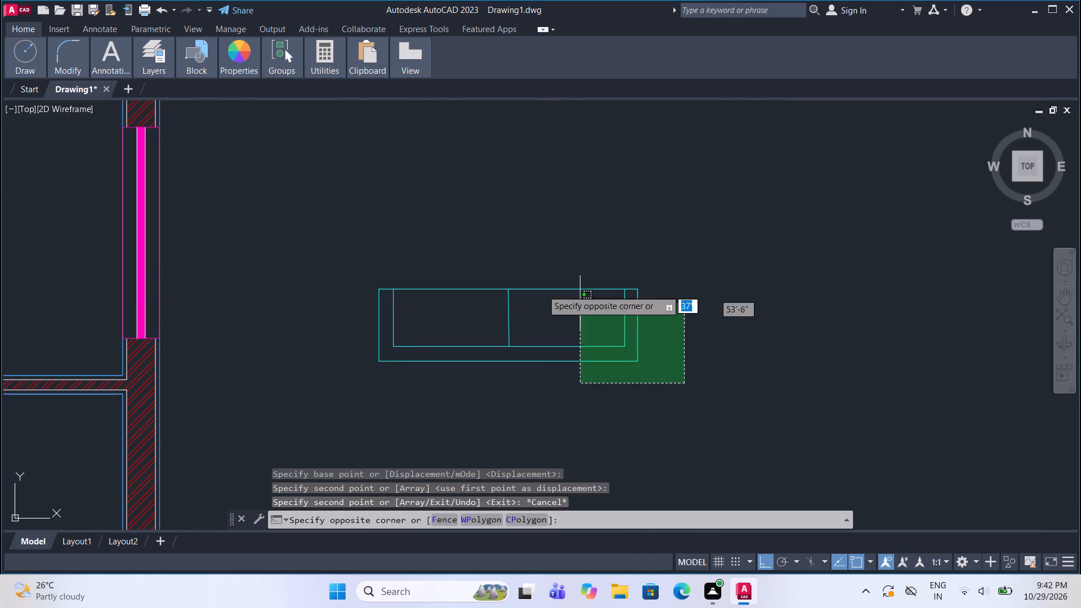
click(322, 202)
text(ro)
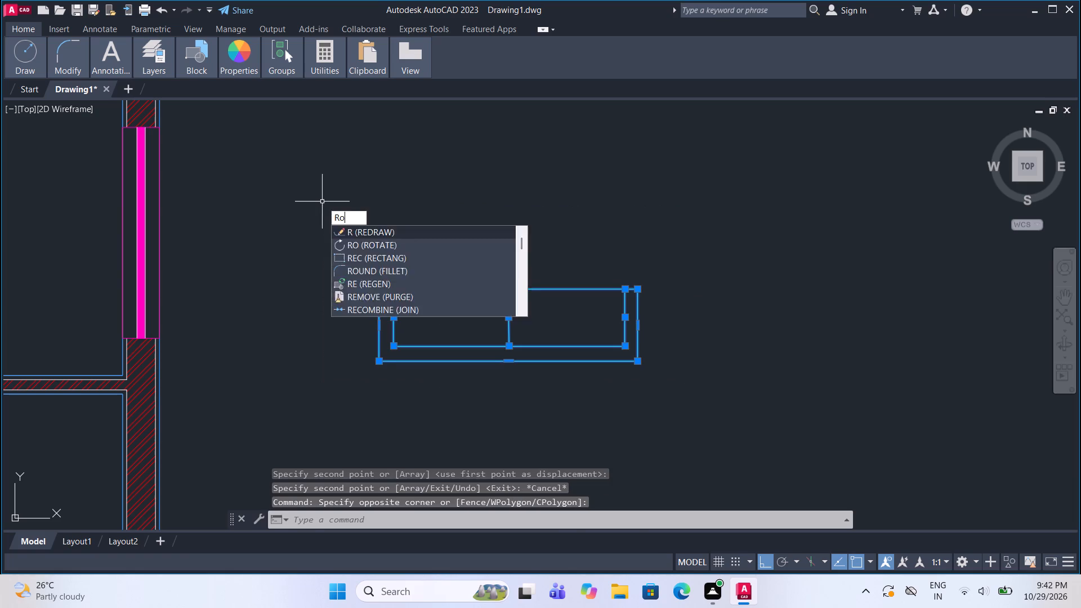
key(Return)
drag(551, 281, 547, 274)
click(525, 186)
Move the rotated two-seat sofa into the living area, beside the east wall window and east of the other sofa.
scroll(590, 311, down, 1)
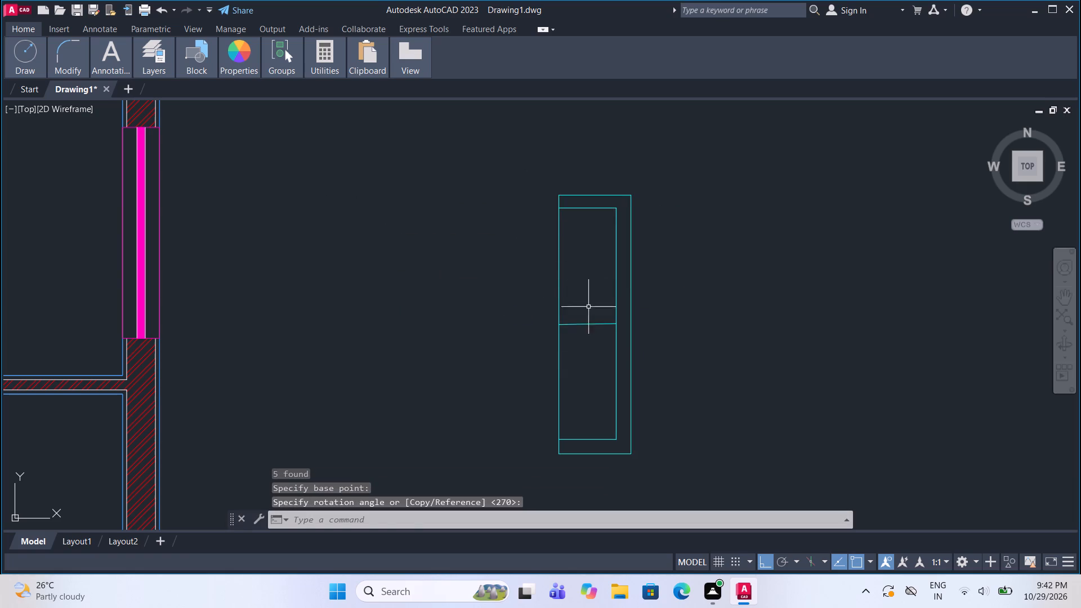
drag(640, 426, 630, 399)
click(526, 208)
key(m)
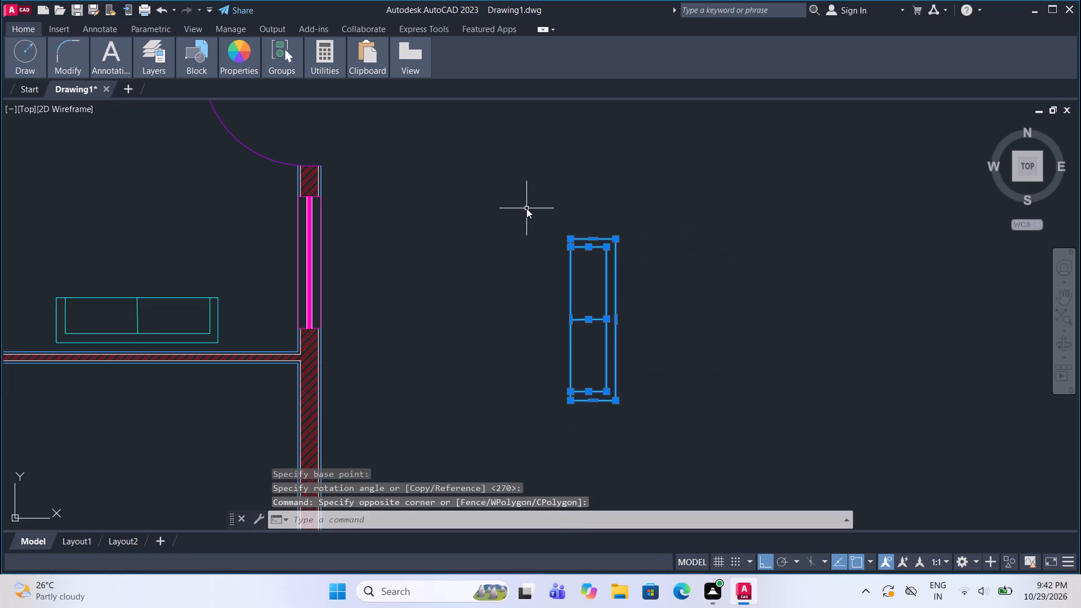
key(Return)
drag(604, 338, 577, 327)
middle_drag(322, 256, 346, 258)
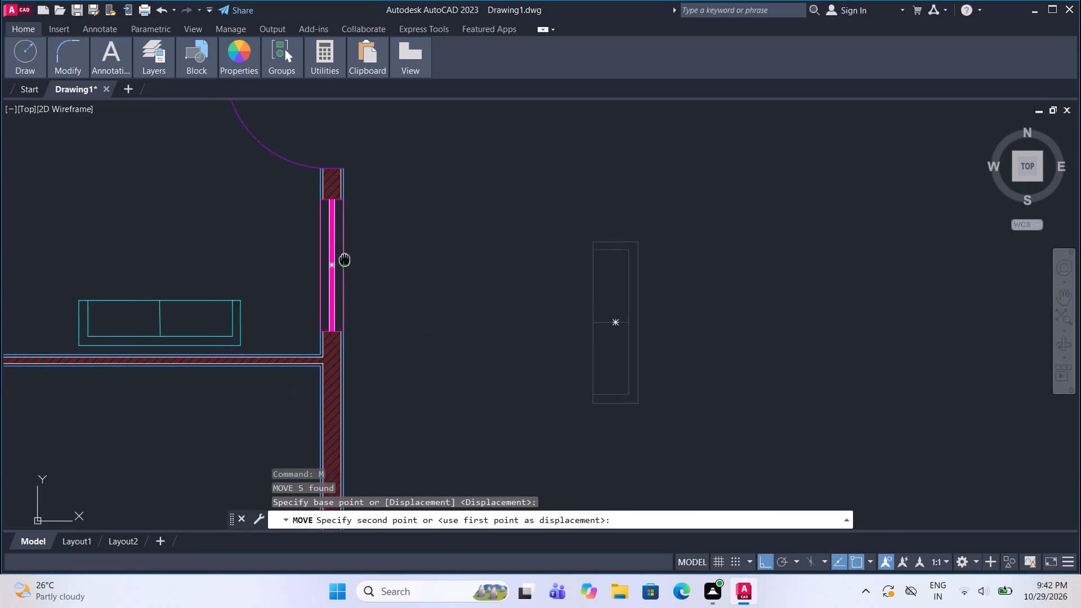
middle_drag(346, 258, 478, 264)
key(F8)
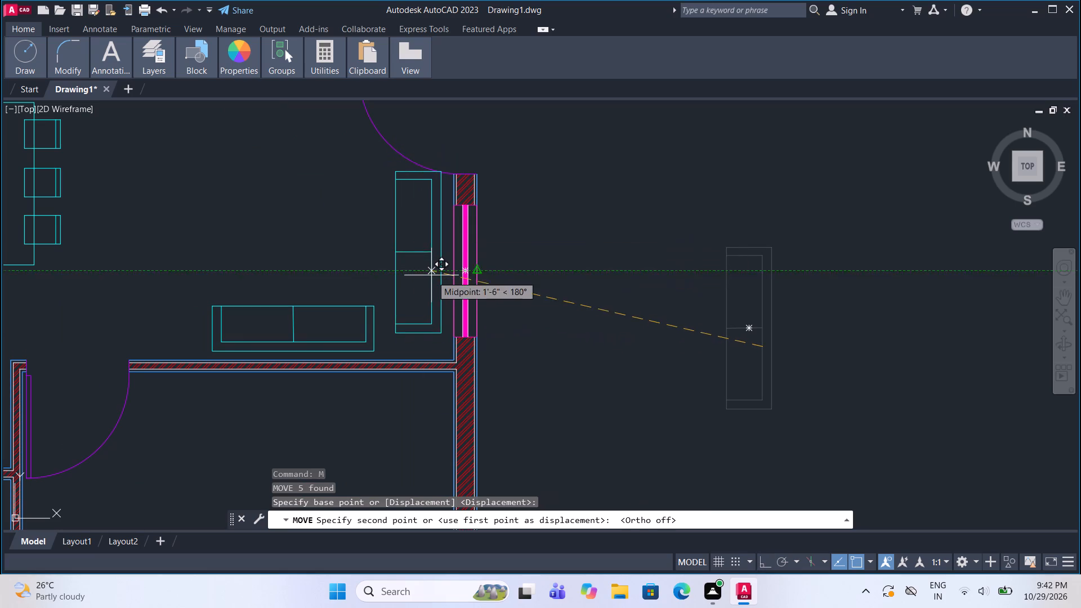
click(425, 284)
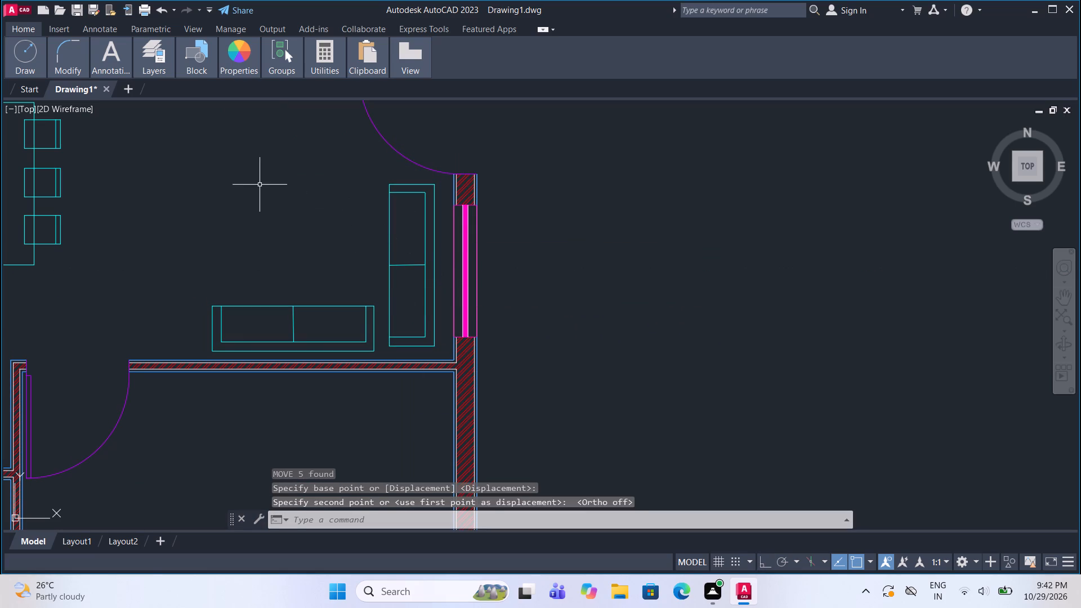
key(Escape)
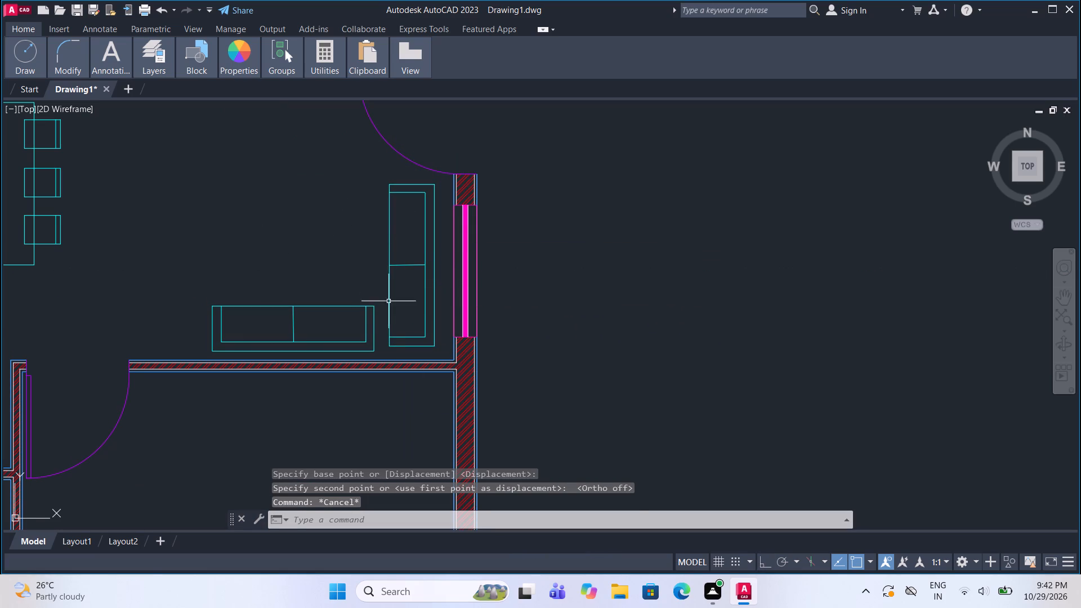
Draw a nearly square centre-table rectangle in the open space north of the south sofa and west of the east sofa.
scroll(396, 330, down, 2)
scroll(365, 302, up, 2)
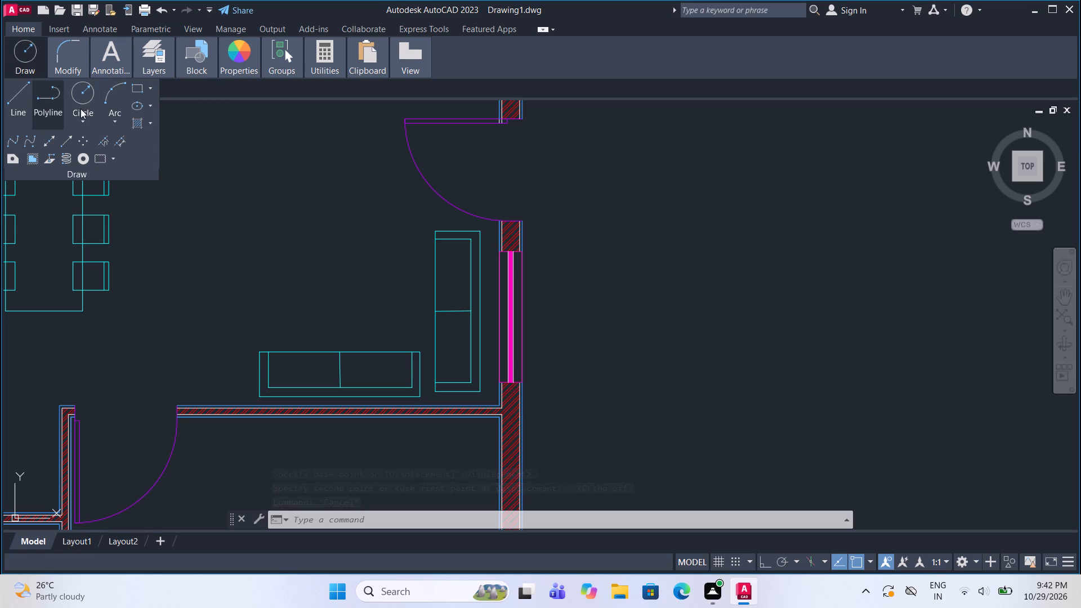
click(135, 84)
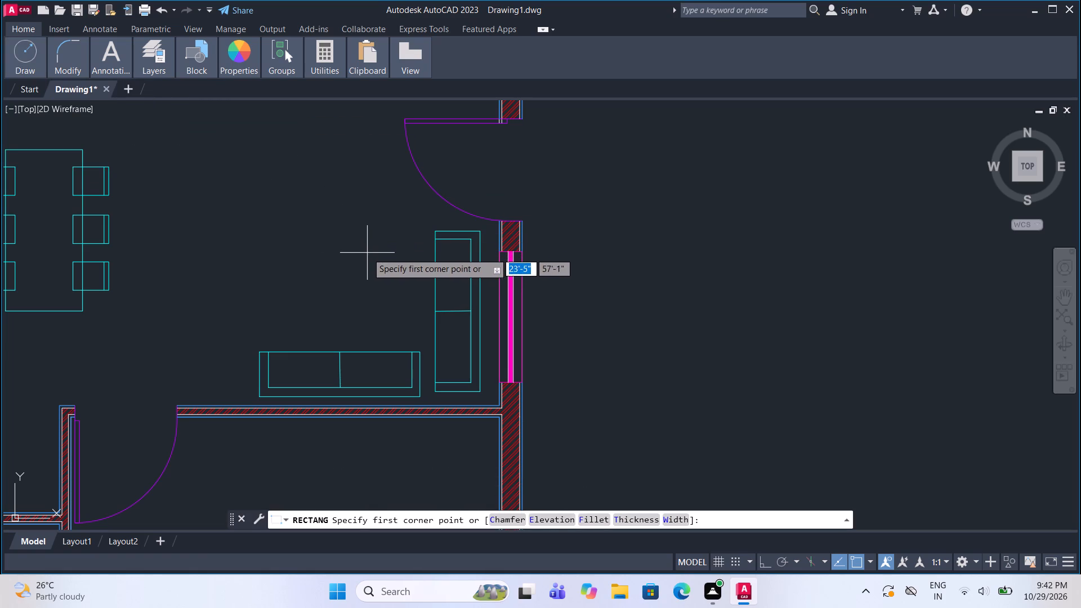
click(366, 253)
click(291, 319)
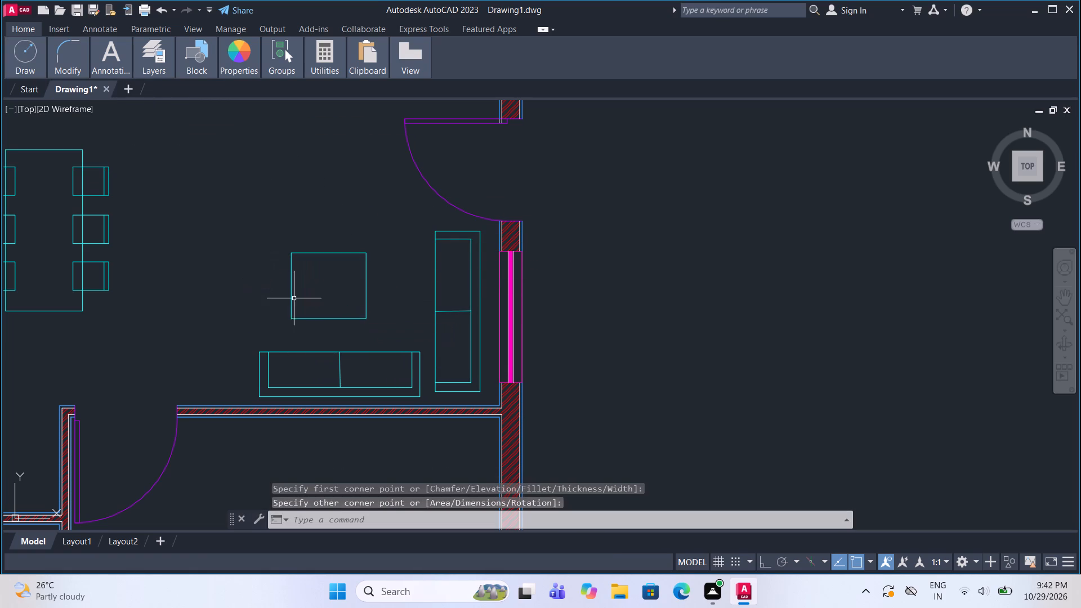
Draw the kitchen counter edge from the room's inner northwest corner: 2' east, continuing south to just short of the partition.
scroll(471, 337, down, 2)
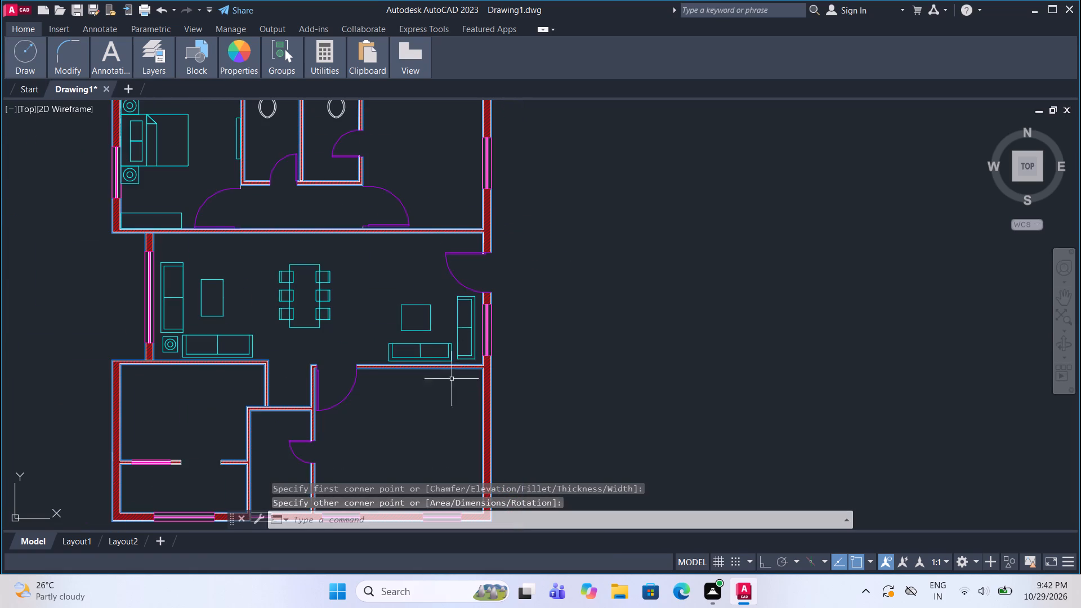
scroll(441, 384, down, 1)
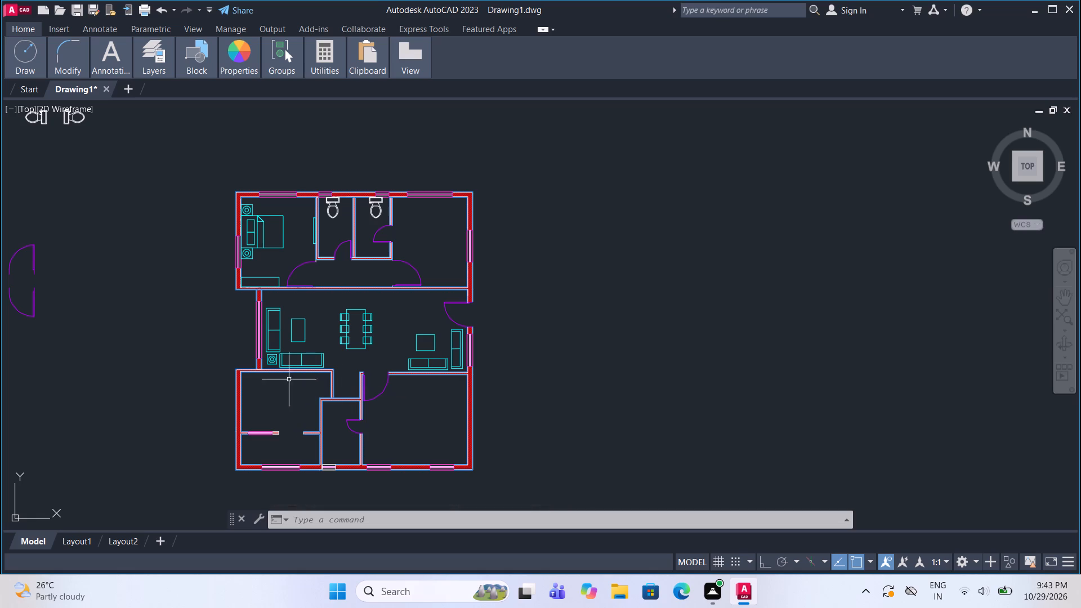
scroll(252, 396, up, 3)
middle_drag(252, 396, 285, 305)
click(25, 47)
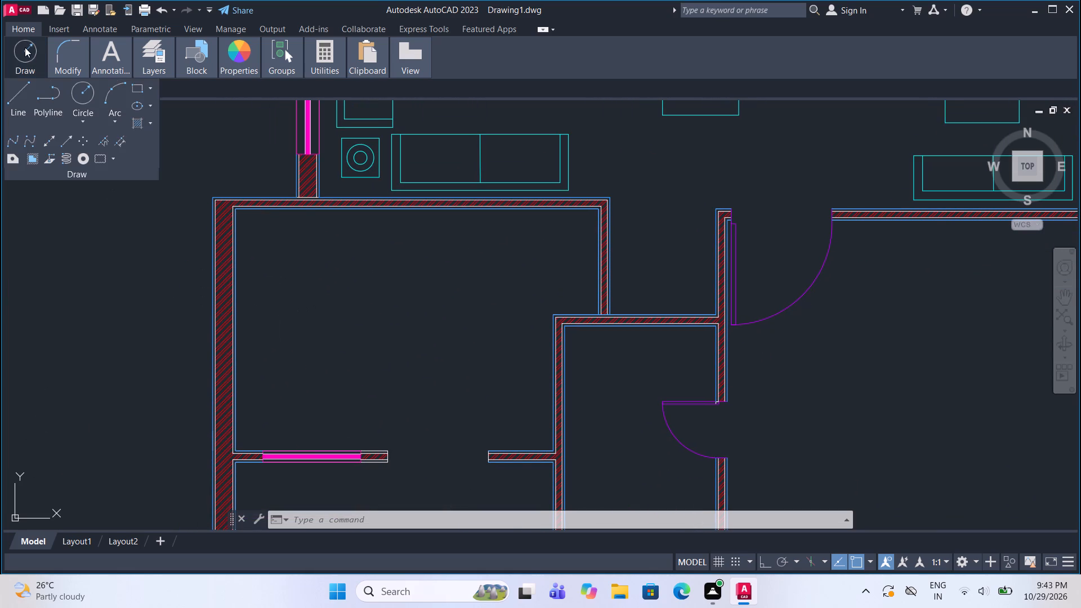
click(20, 85)
scroll(236, 217, up, 2)
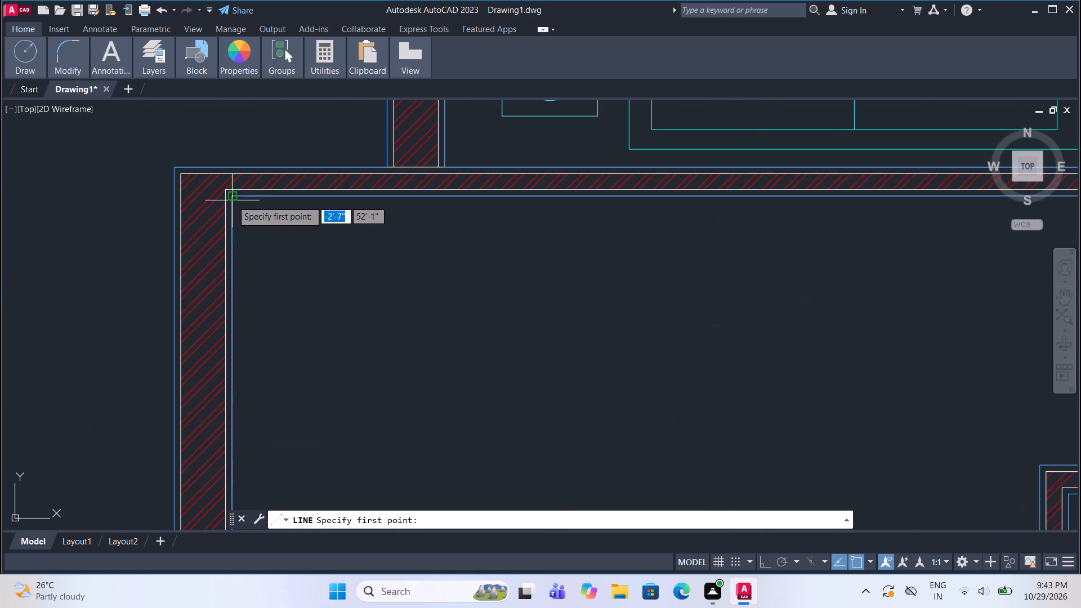
double_click(232, 200)
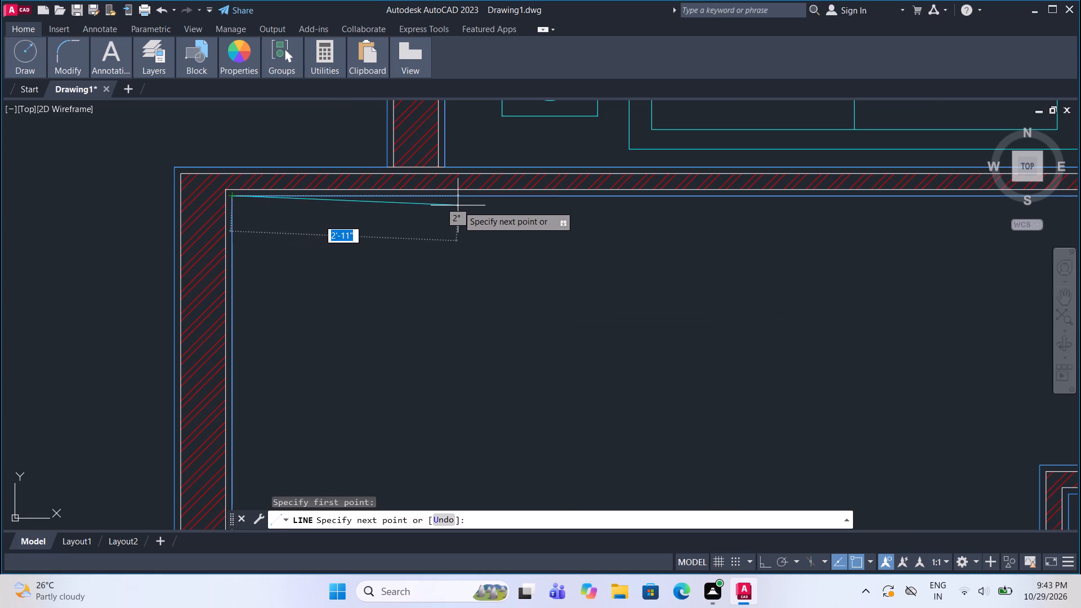
key(F8)
text(2')
key(Return)
scroll(457, 206, down, 4)
scroll(446, 277, up, 2)
click(405, 299)
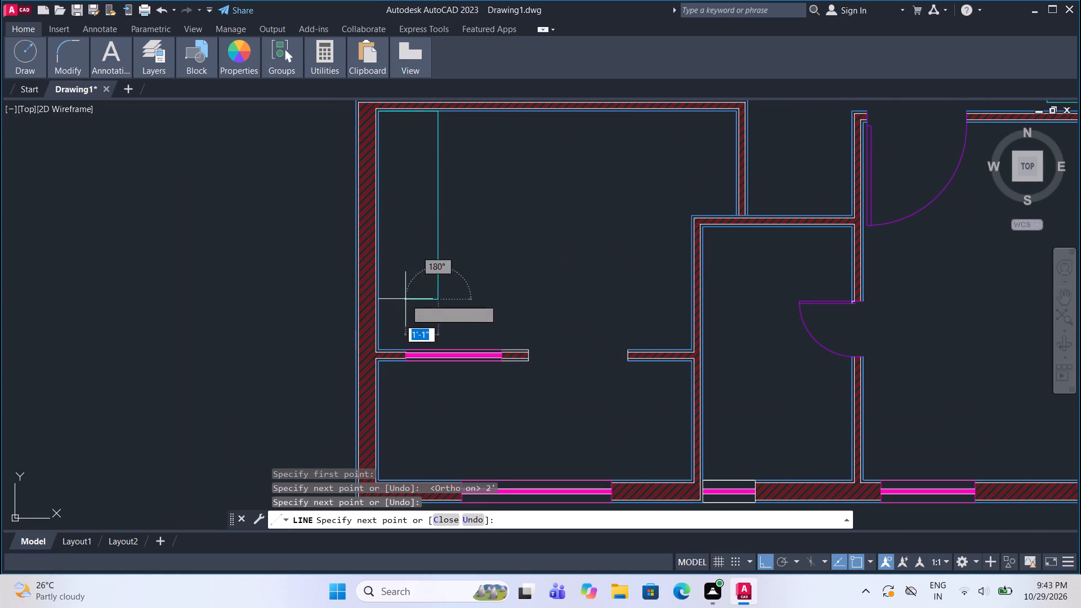
Draw a counter line 2' north from the partition near its window's east end, continuing west toward the long counter edge.
click(17, 57)
click(23, 104)
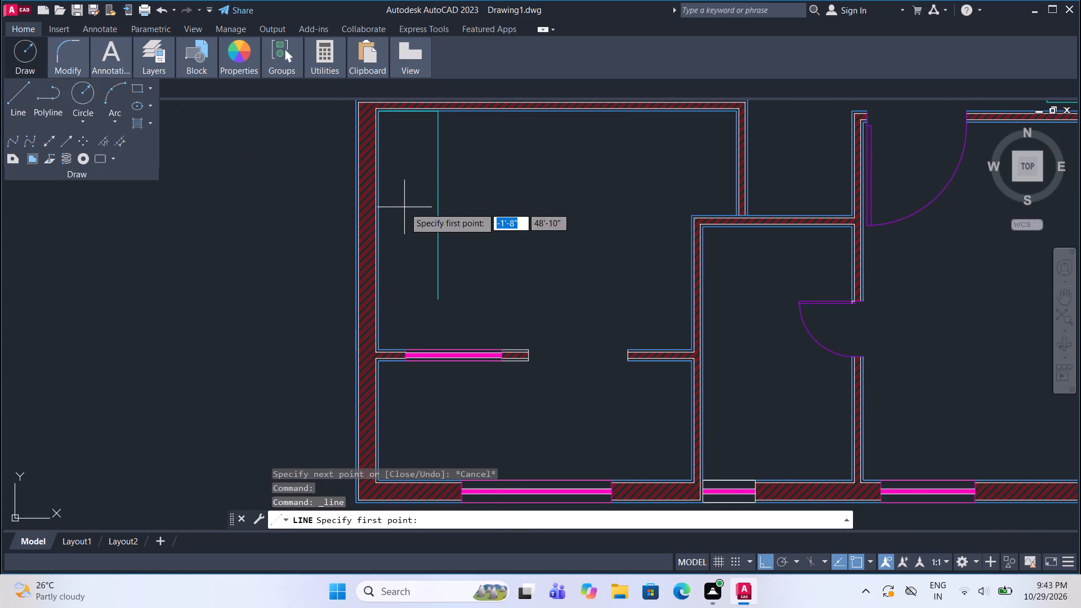
scroll(519, 334, up, 2)
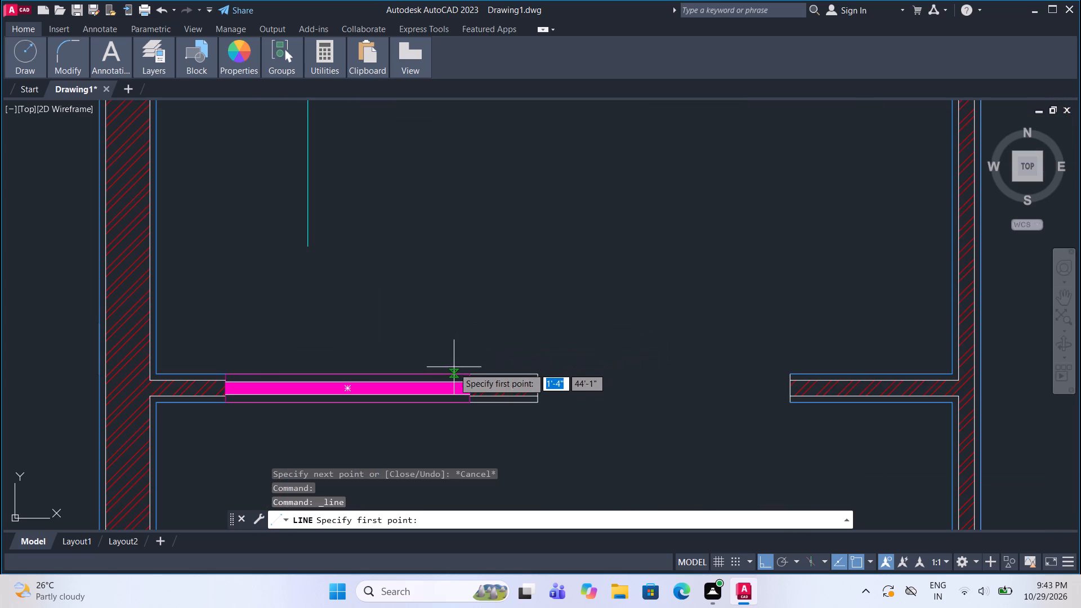
click(454, 370)
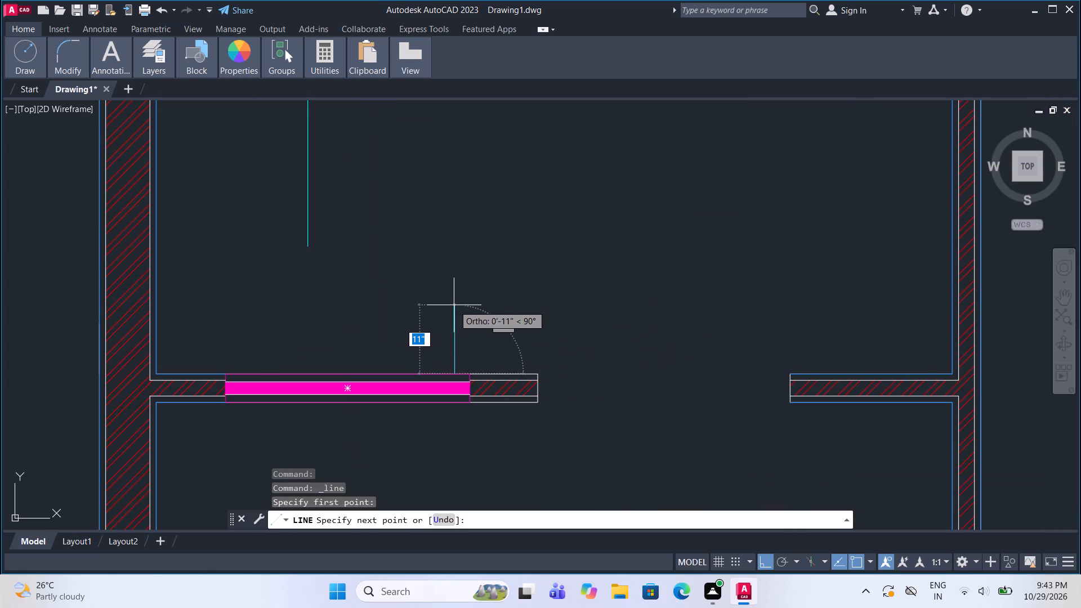
text(2')
key(Return)
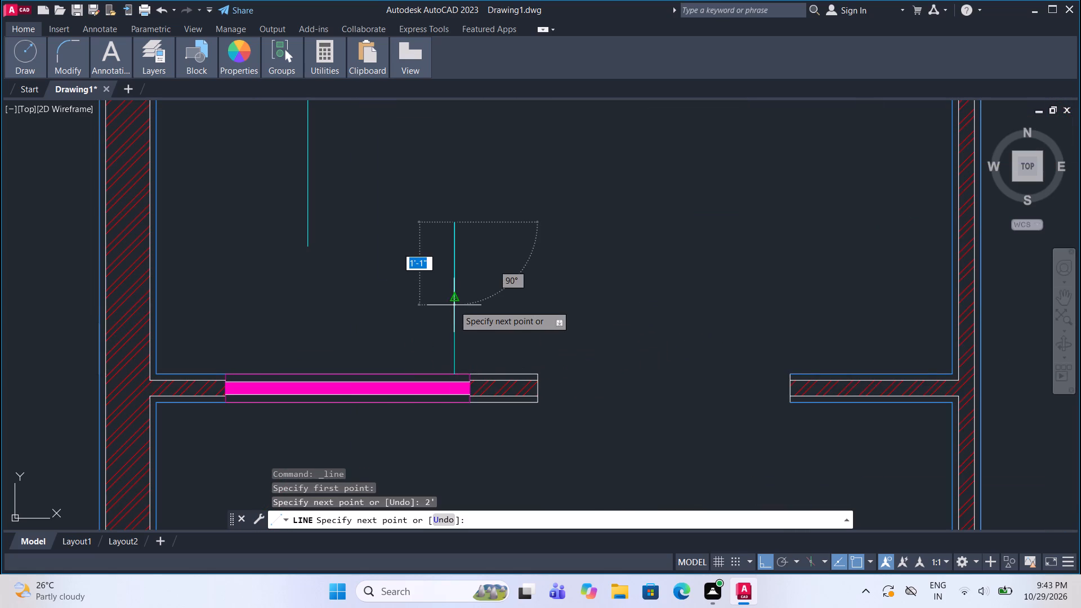
double_click(347, 222)
Fillet the long vertical counter edge with the short horizontal counter line so they meet at a sharp corner.
click(64, 55)
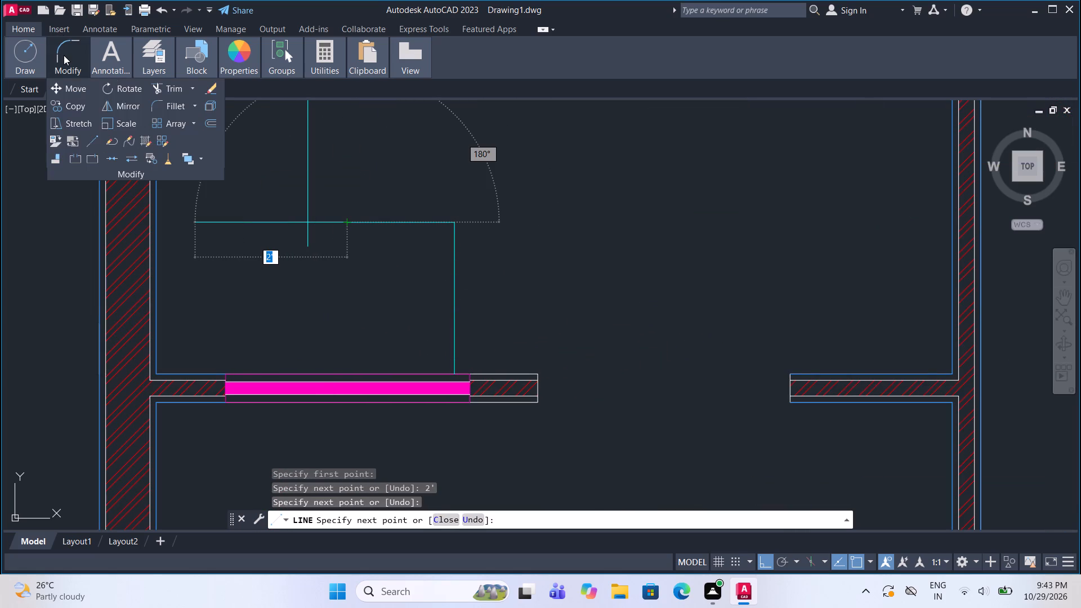
click(173, 105)
click(308, 177)
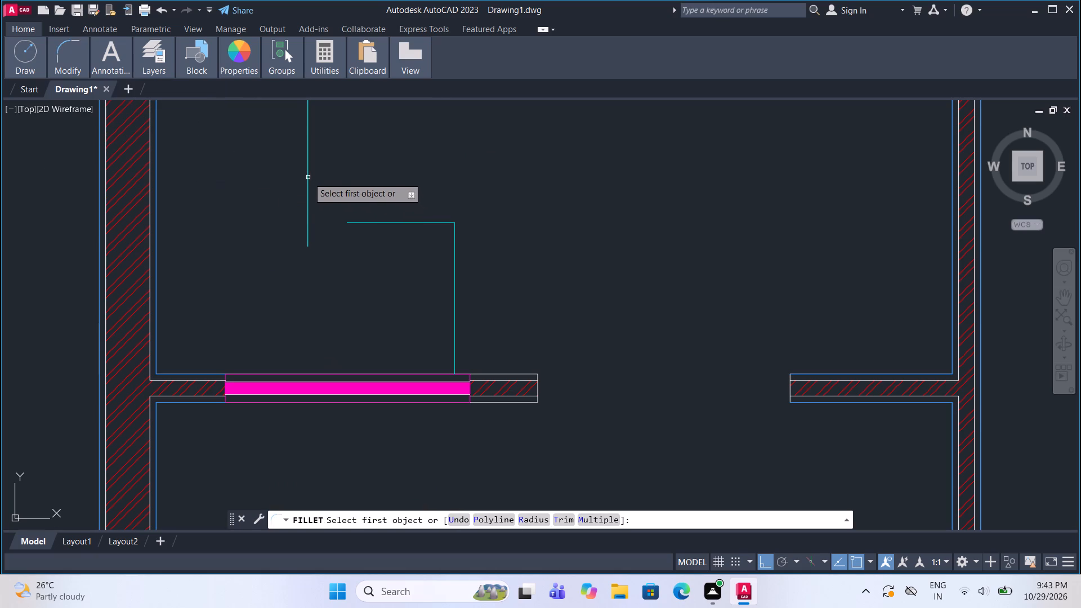
click(366, 221)
Draw a stove rectangle about 1'-8" by 2'-10" on the counter, against the kitchen's west wall.
scroll(377, 200, down, 3)
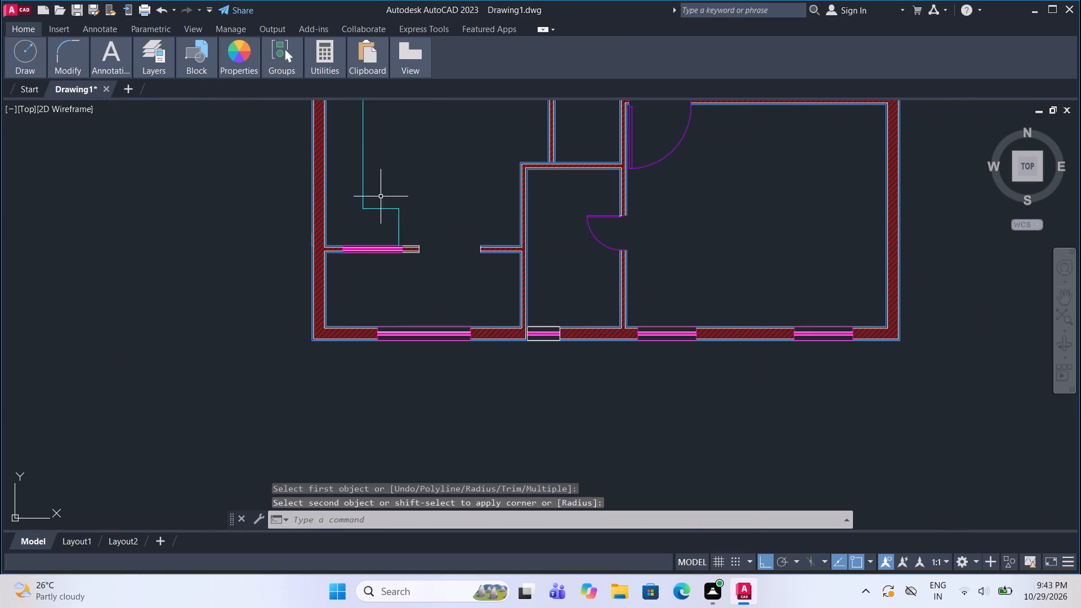
scroll(296, 221, down, 1)
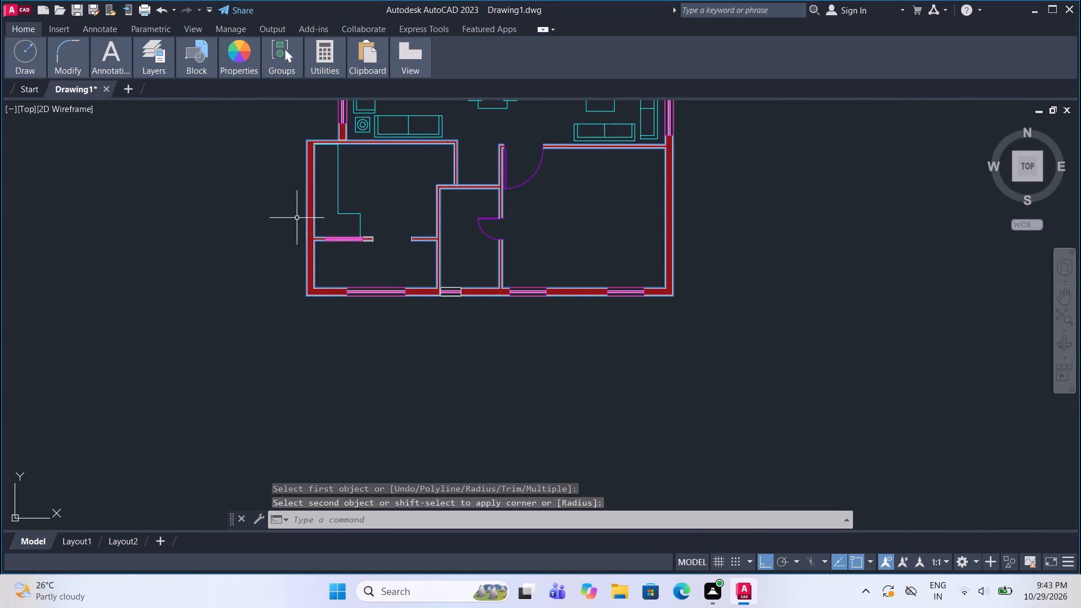
scroll(317, 151, up, 1)
click(30, 48)
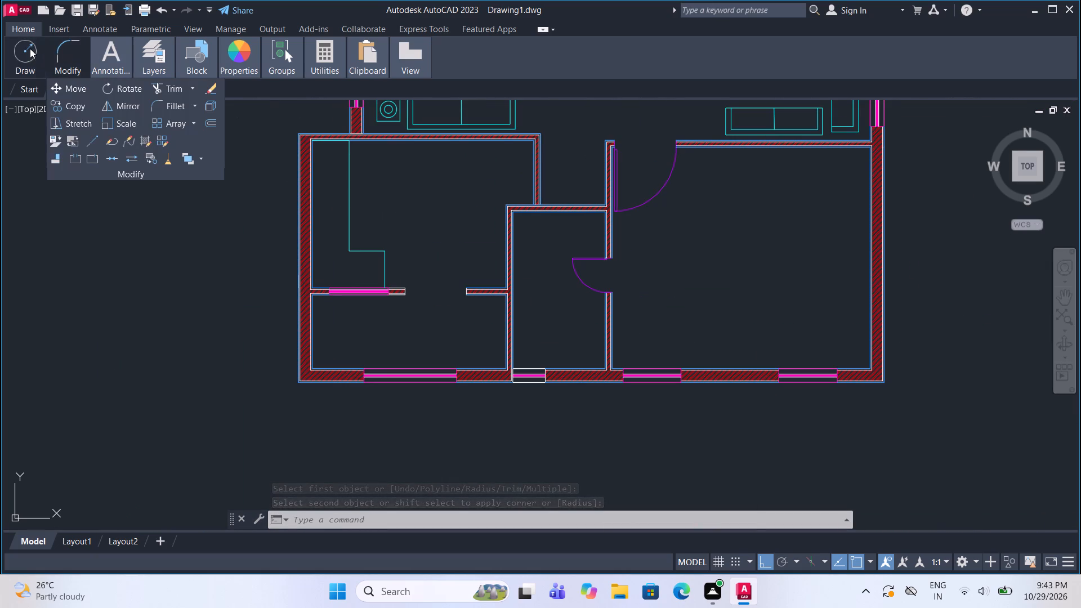
click(136, 84)
scroll(352, 177, up, 2)
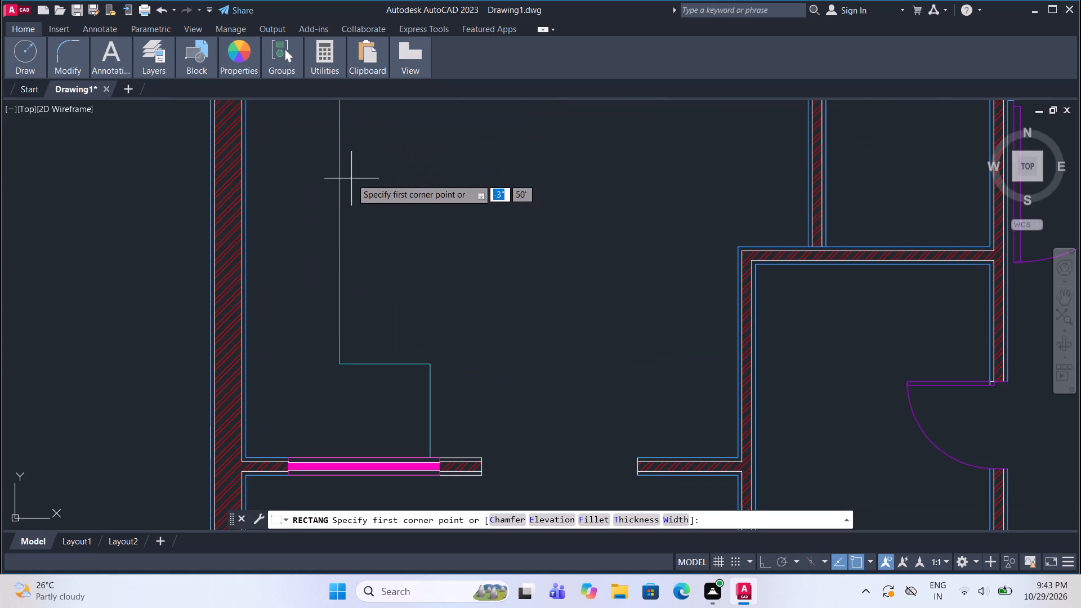
click(328, 153)
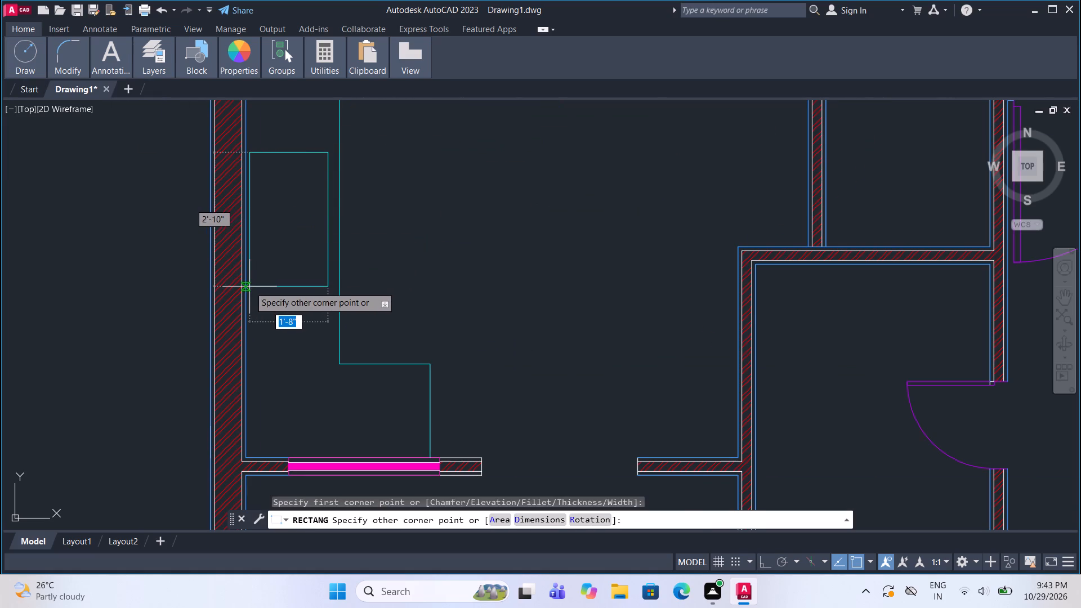
click(249, 287)
Draw a burner circle with a radius of about 5" in the northwest corner of the stove rectangle.
click(20, 54)
click(78, 96)
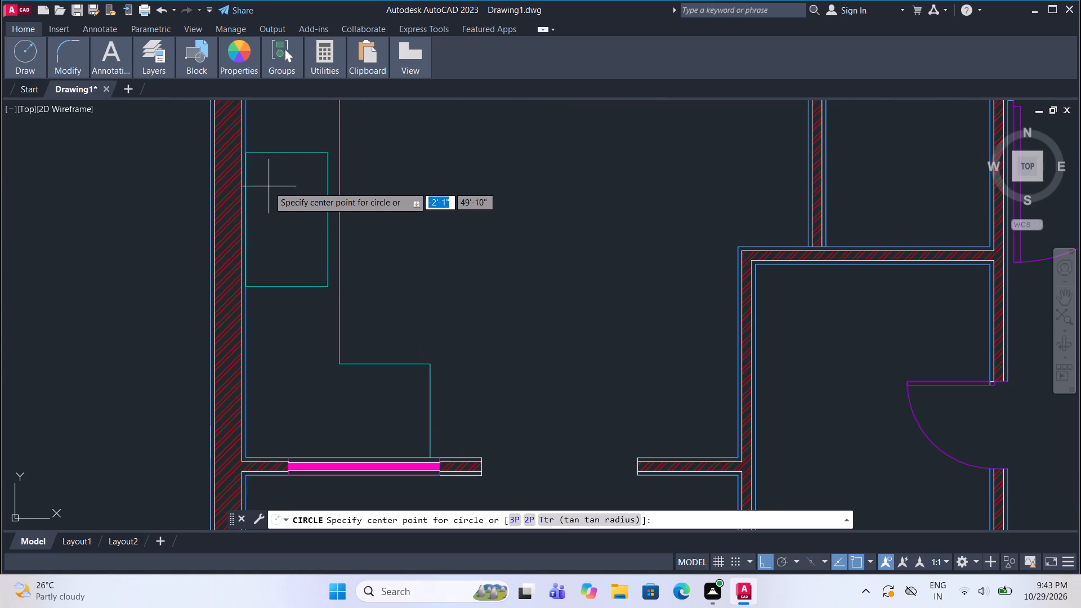
scroll(269, 193, up, 1)
click(269, 170)
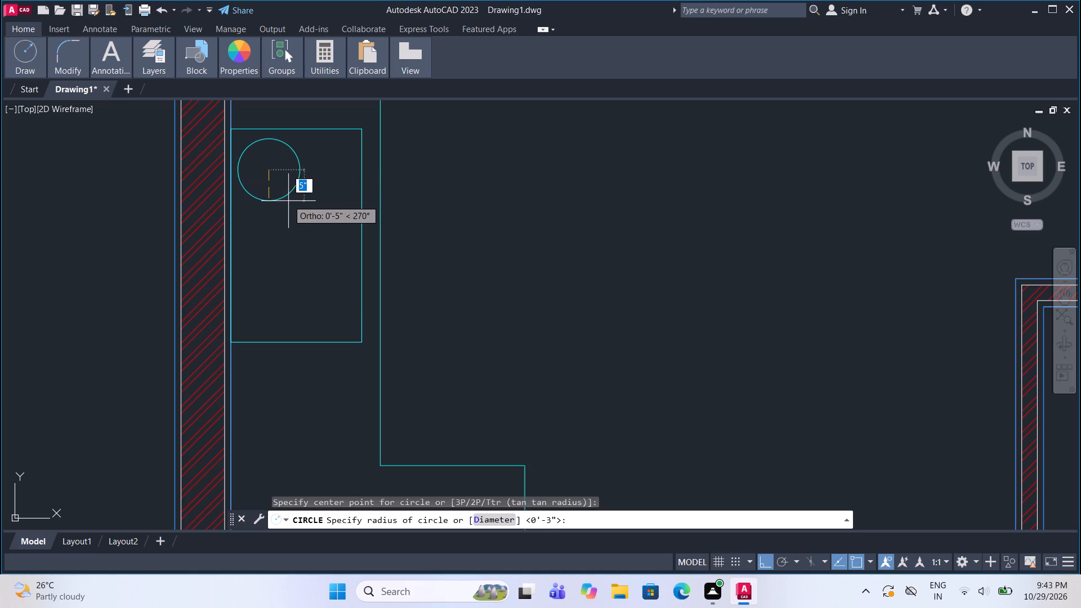
click(289, 202)
Copy the large burner circle to the southeast corner of the stove rectangle.
click(284, 194)
click(273, 213)
text(co)
key(Return)
click(273, 158)
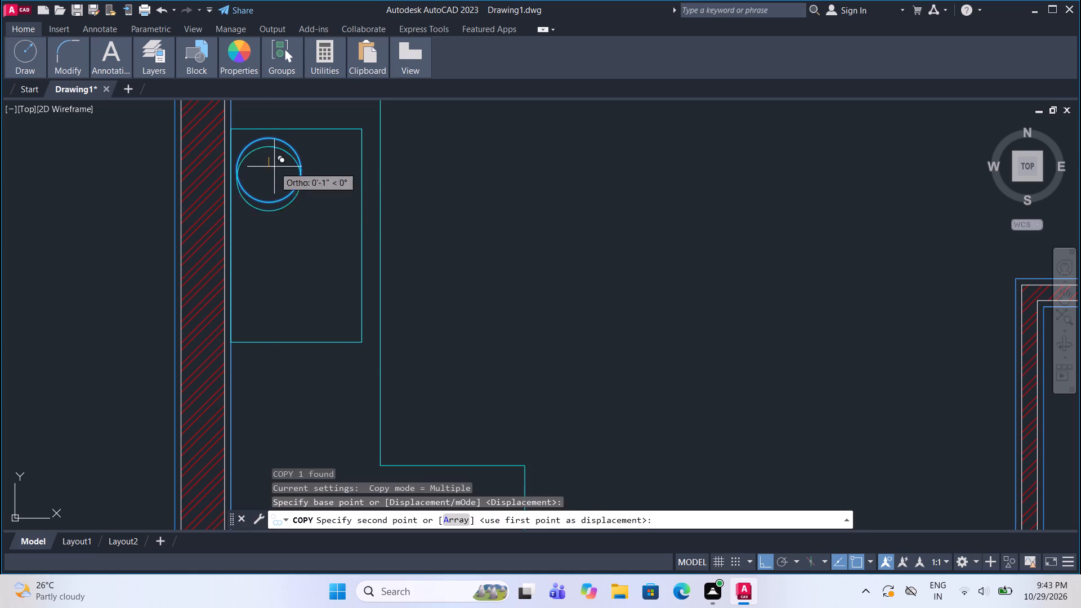
key(F8)
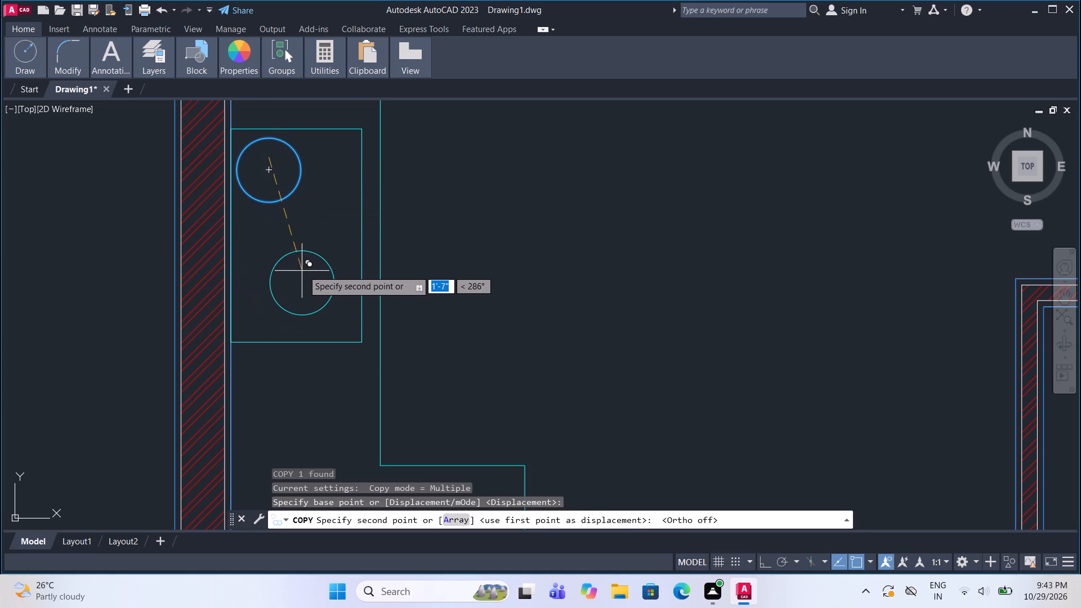
click(316, 287)
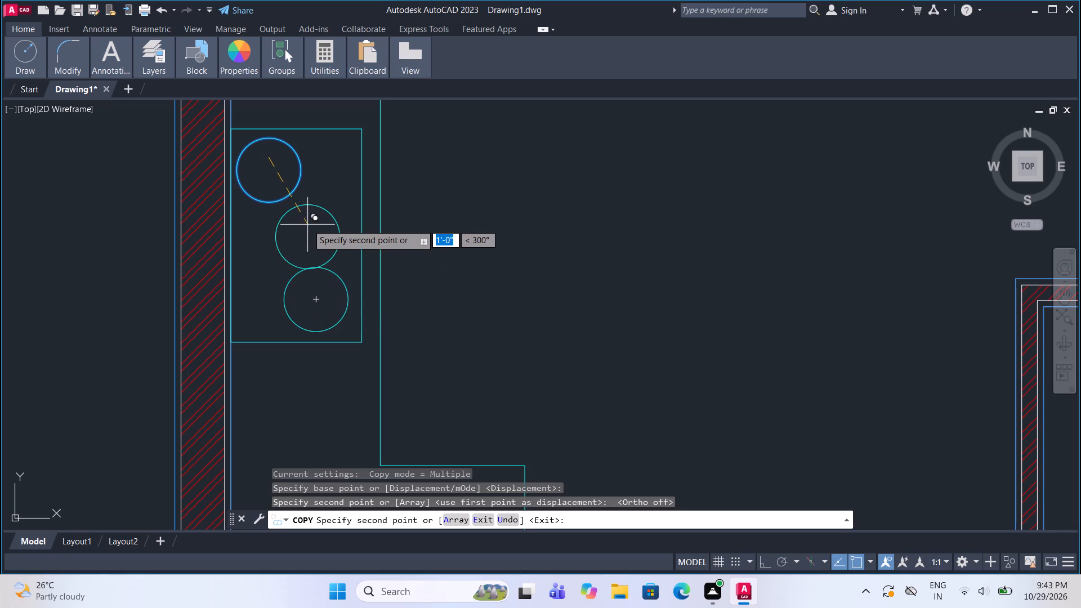
key(Escape)
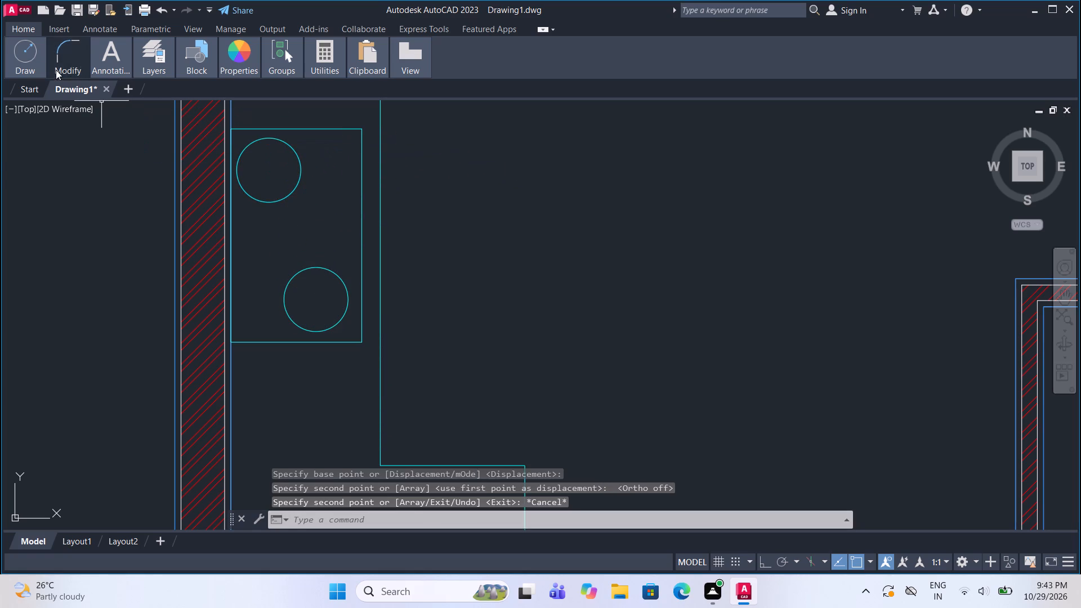
Draw a smaller burner circle with a radius of about 3" in the northeast corner of the stove rectangle.
click(35, 59)
click(78, 95)
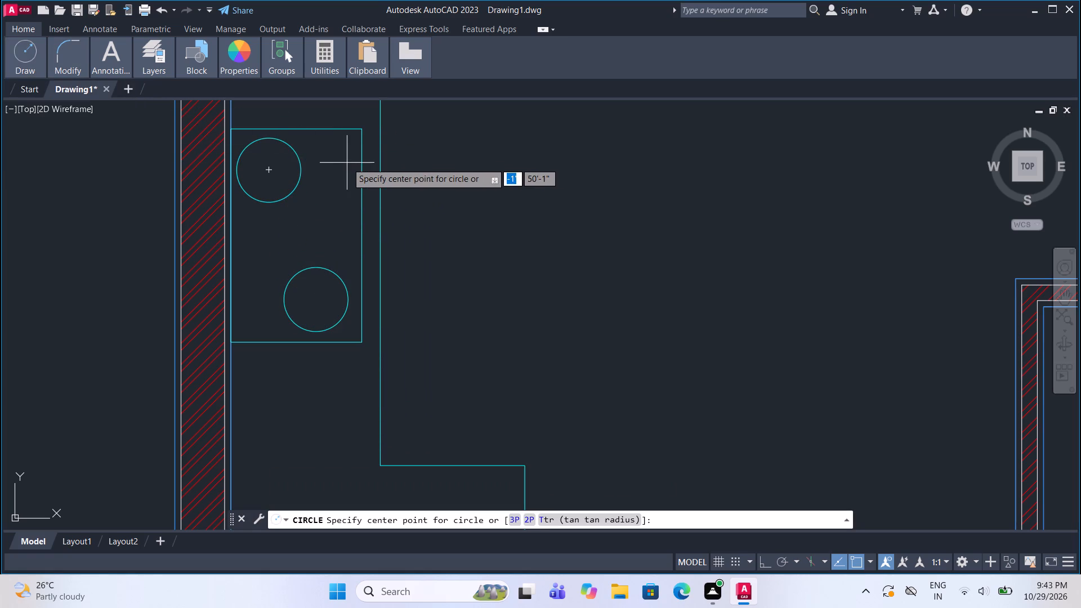
click(331, 171)
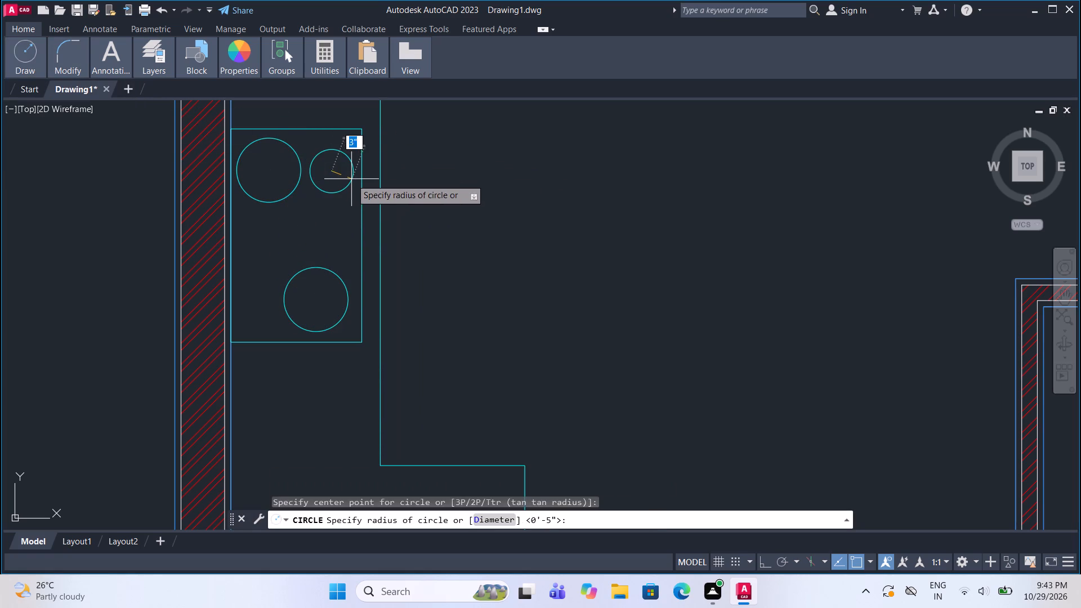
click(351, 179)
Copy the small burner circle to the southwest corner of the stove rectangle.
click(327, 150)
text(co)
key(Return)
click(328, 164)
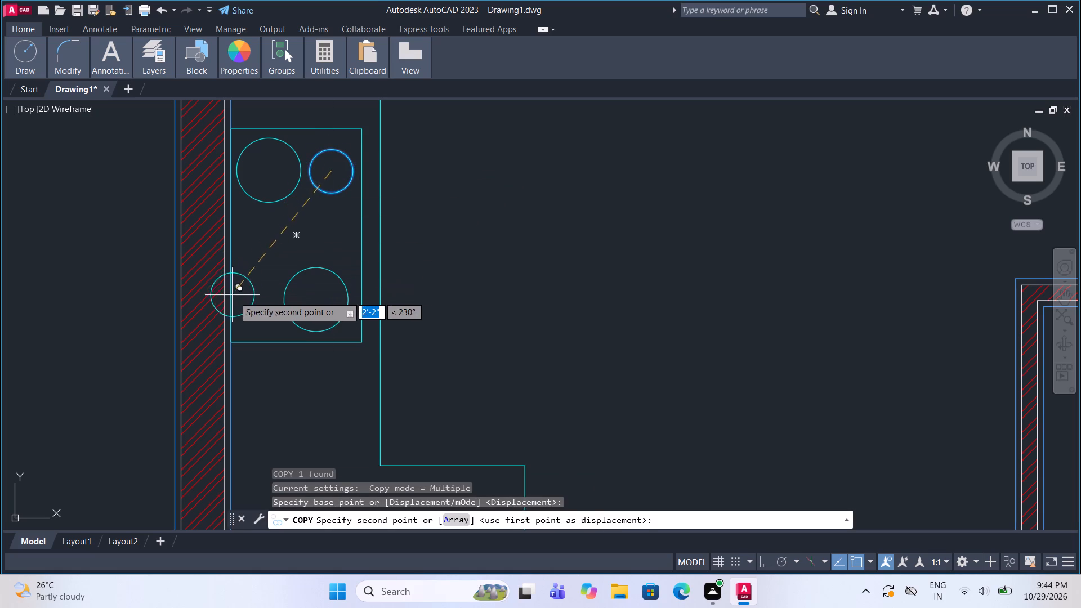
click(254, 301)
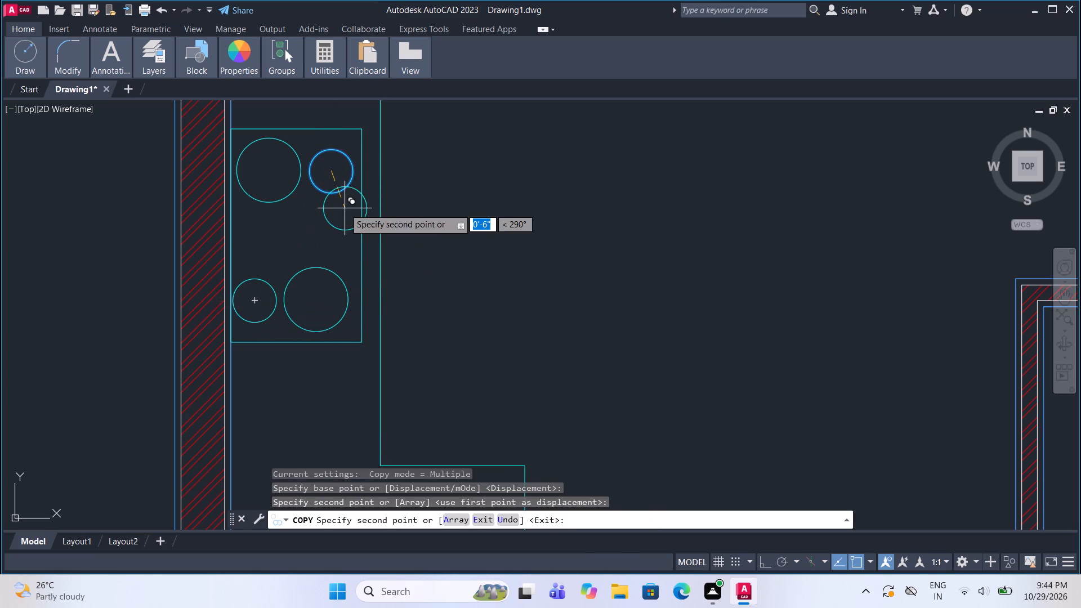
key(Escape)
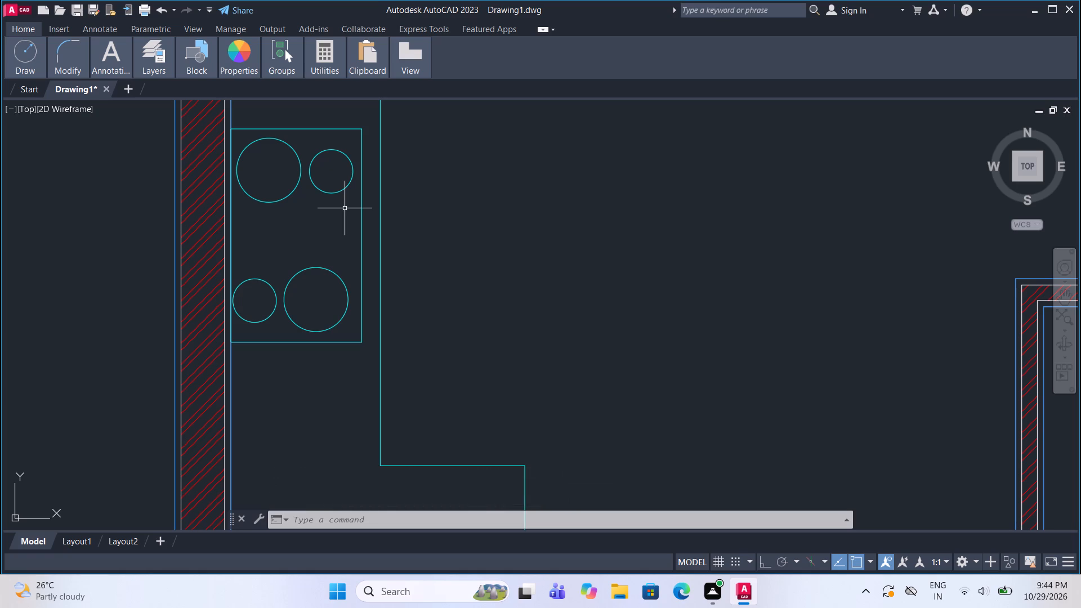
Draw a horizontal sink rectangle on the counter's southern extension, just north of the kitchen window.
scroll(278, 280, down, 2)
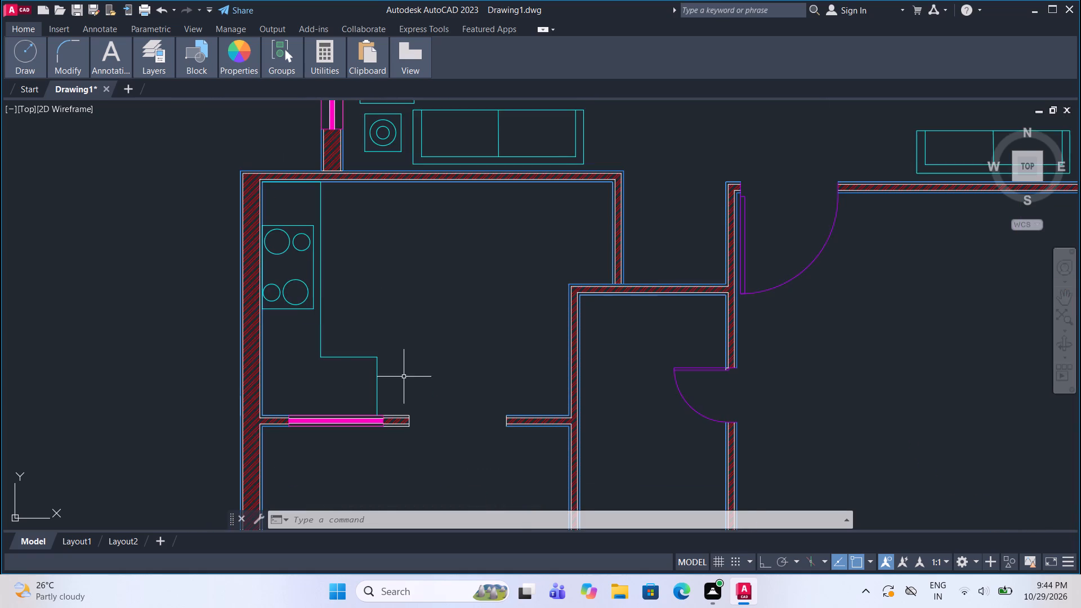
middle_drag(403, 374, 418, 315)
scroll(377, 341, up, 1)
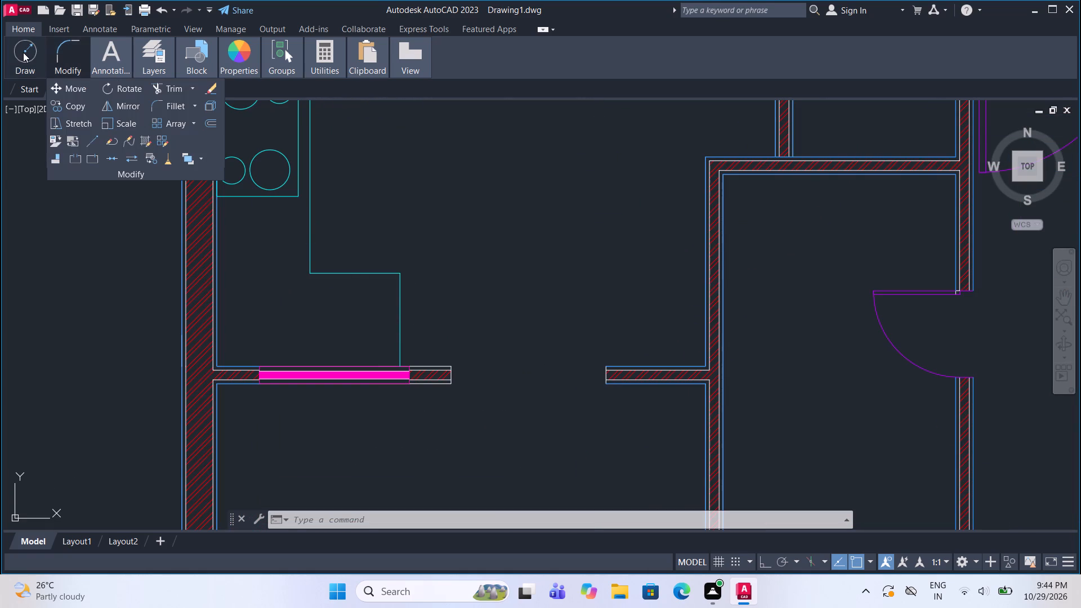
click(23, 52)
click(136, 86)
scroll(365, 309, up, 2)
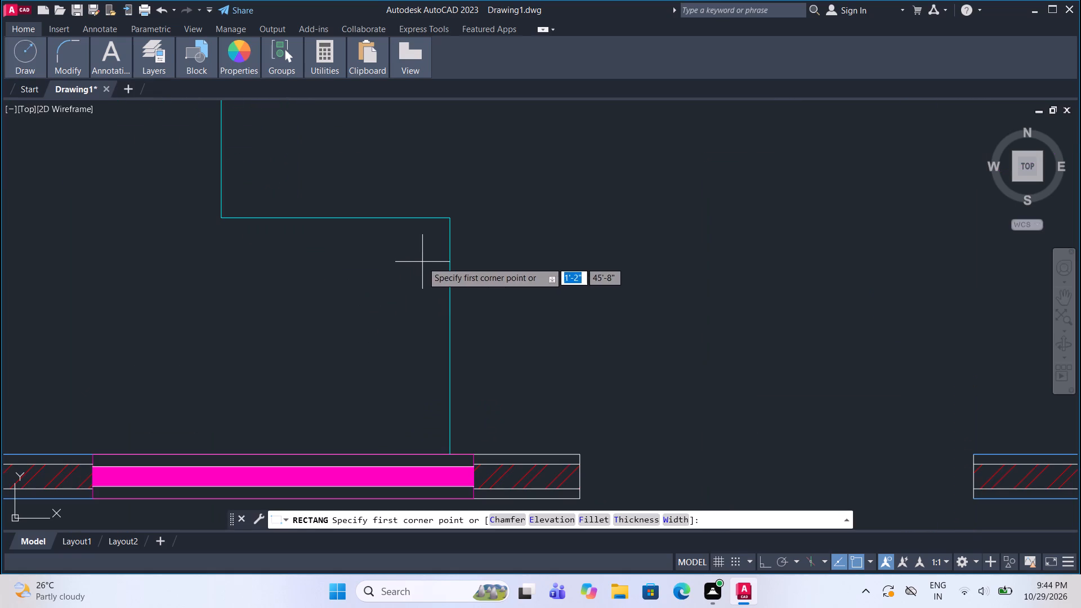
click(416, 274)
click(203, 402)
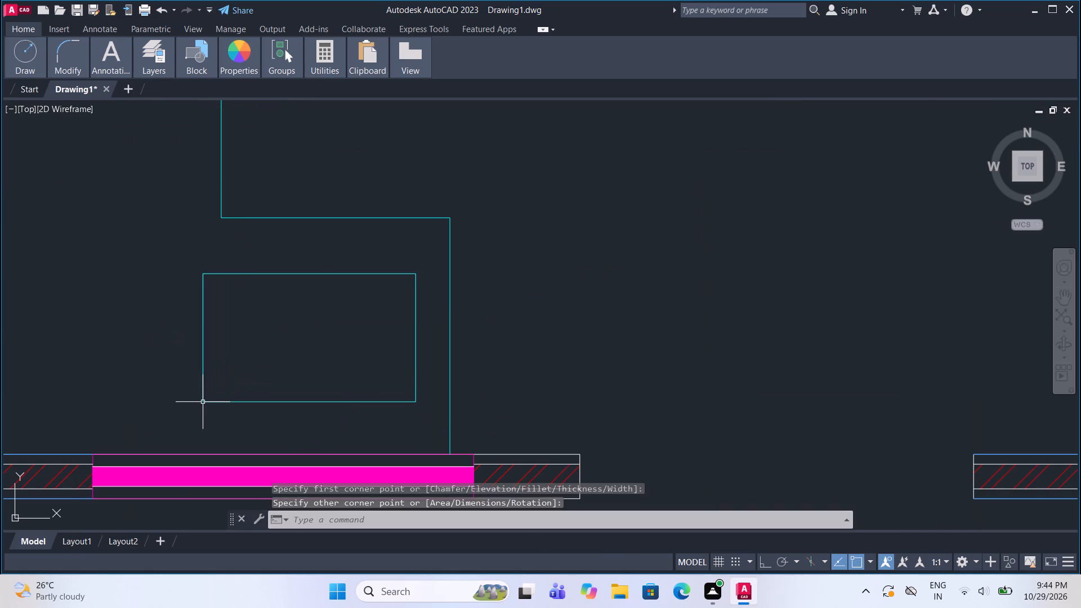
Draw a vertical line between the midpoints of the sink rectangle's long sides, dividing it in half.
click(20, 52)
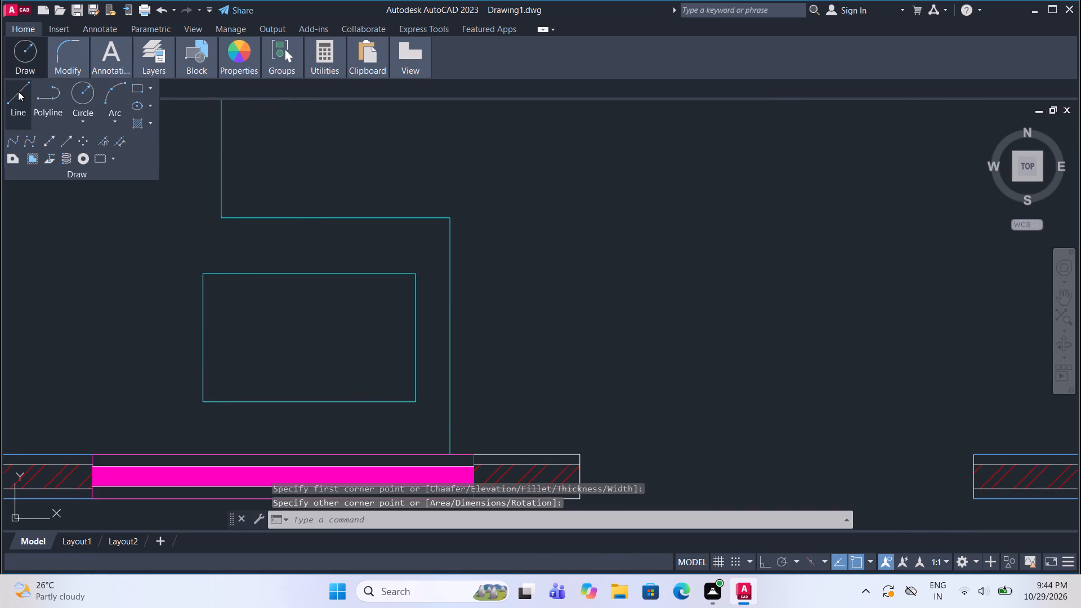
click(18, 91)
click(302, 401)
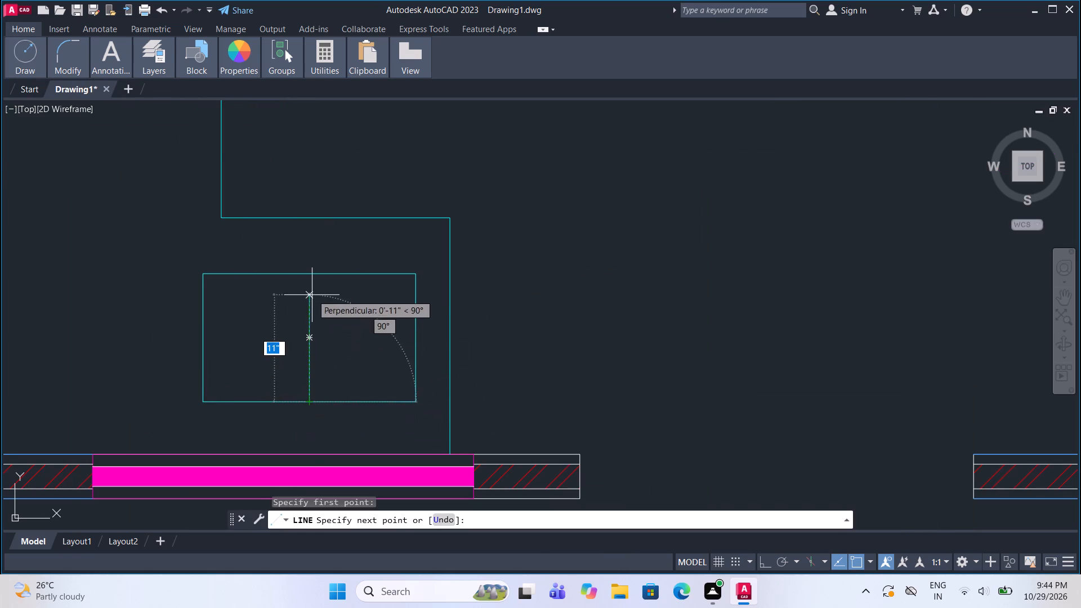
click(305, 279)
Draw an inner rectangle about 9" by 1' inside the west half of the sink.
click(31, 65)
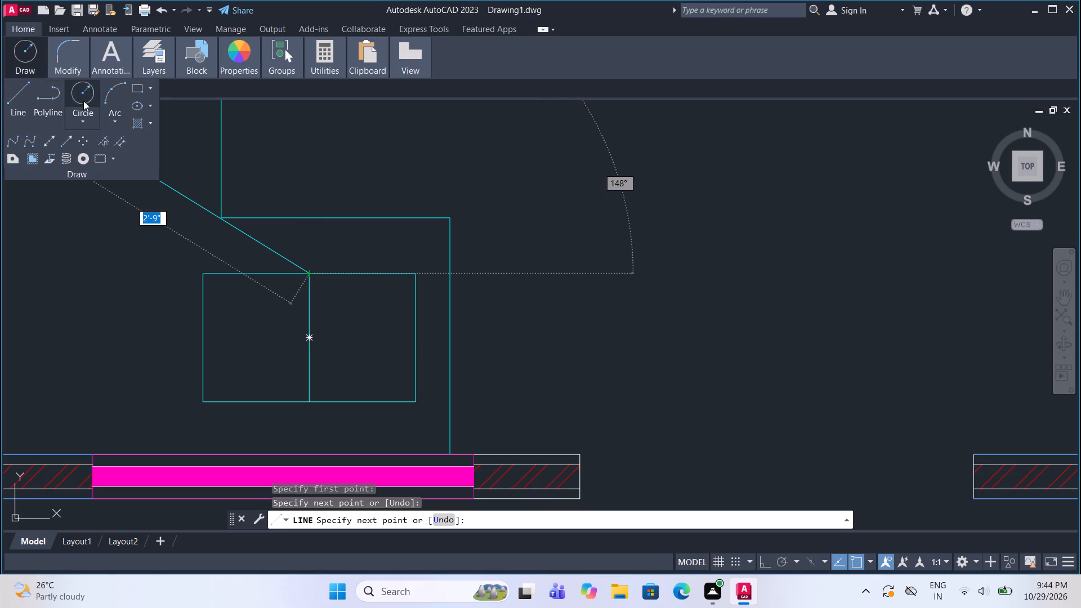
click(132, 88)
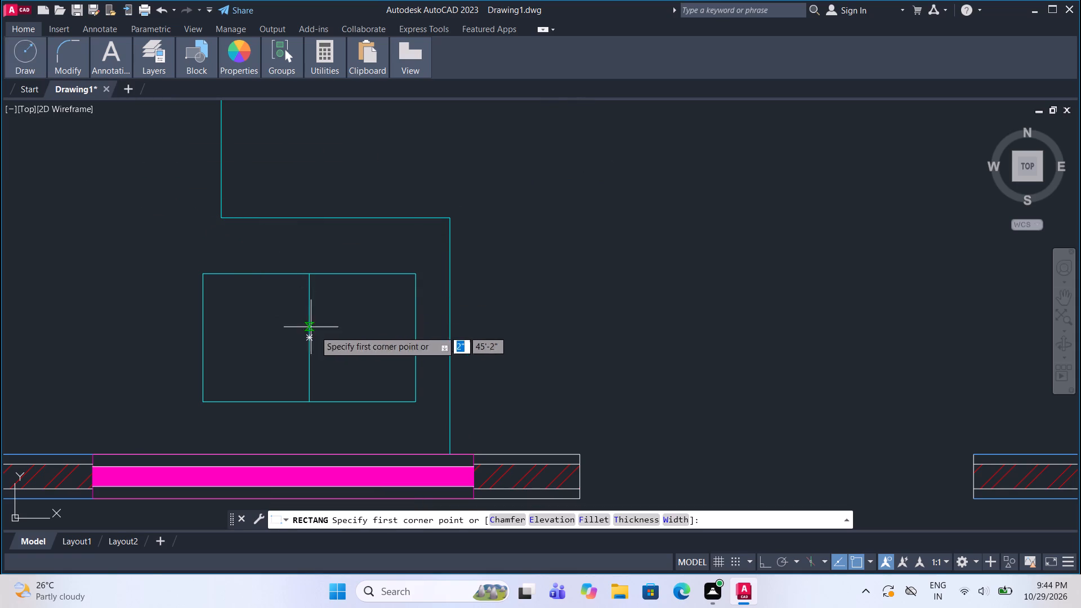
scroll(212, 392, up, 1)
click(209, 395)
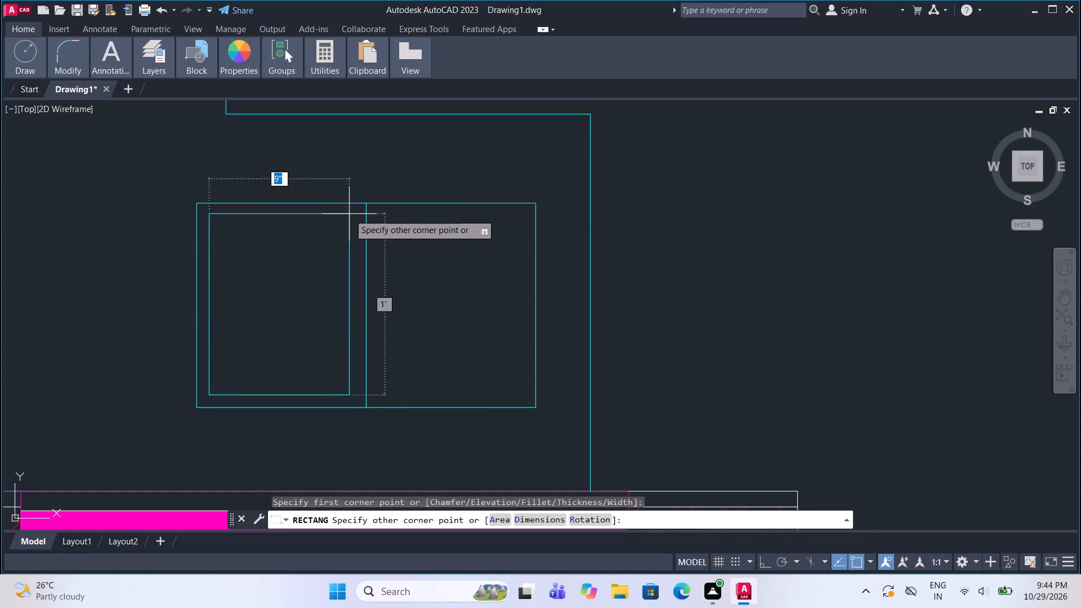
click(353, 216)
Draw a horizontal line about 9" long across the sink's inner rectangle, just below its north edge.
double_click(37, 58)
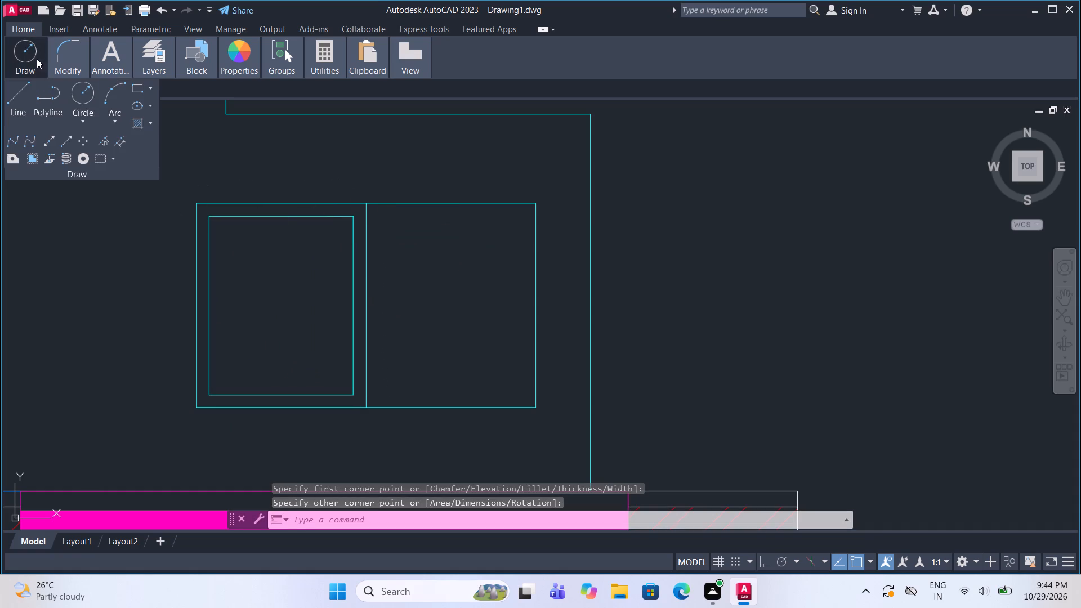
double_click(24, 94)
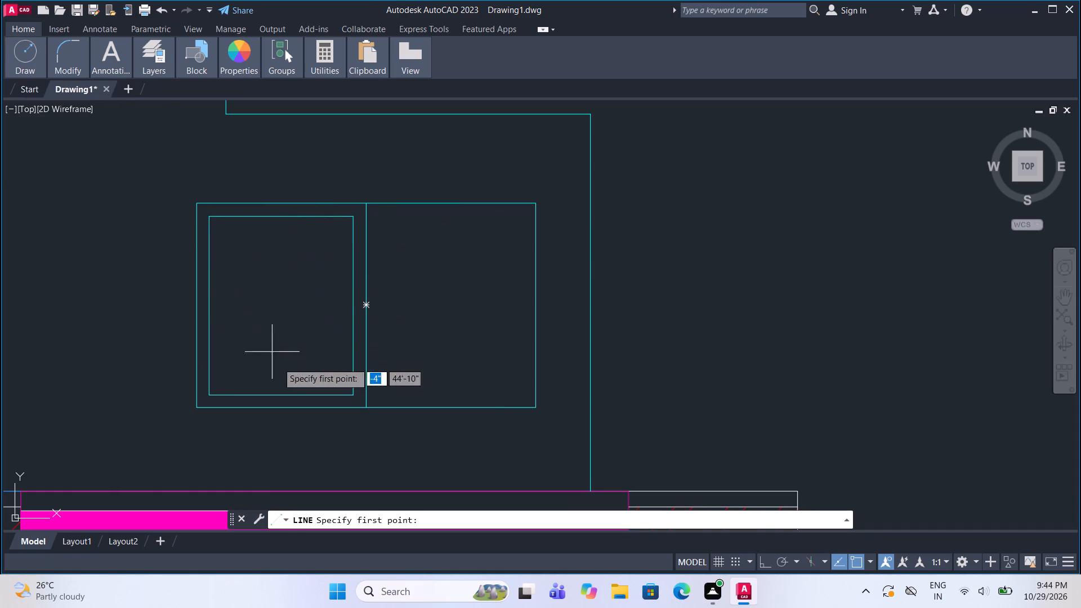
click(211, 232)
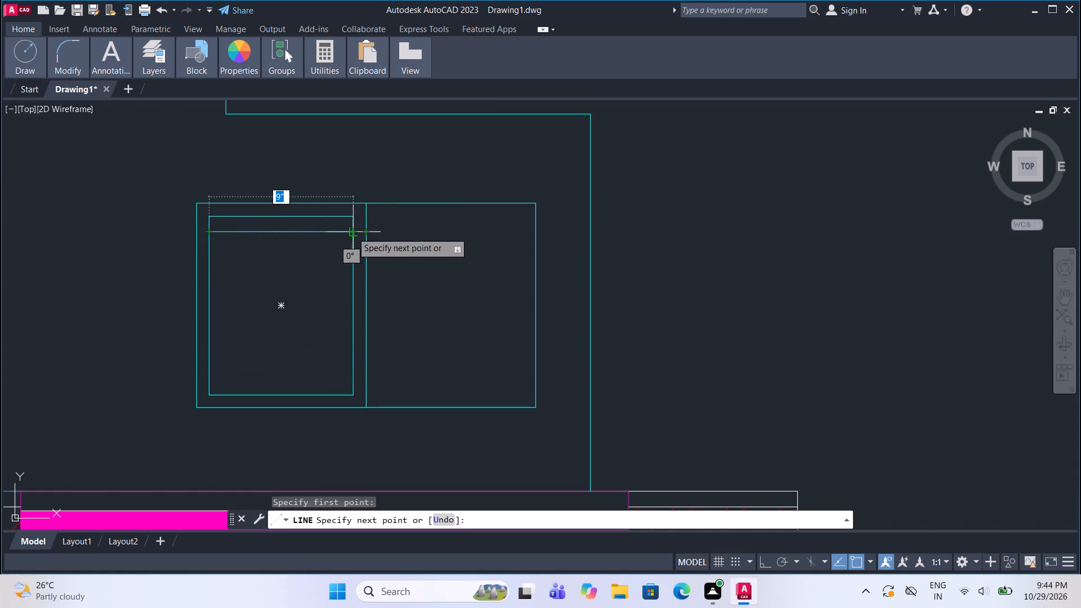
click(352, 232)
key(Escape)
Copy the horizontal line repeatedly southward, roughly 1" apart, to fill the inner rectangle with drainboard lines.
click(310, 230)
click(283, 248)
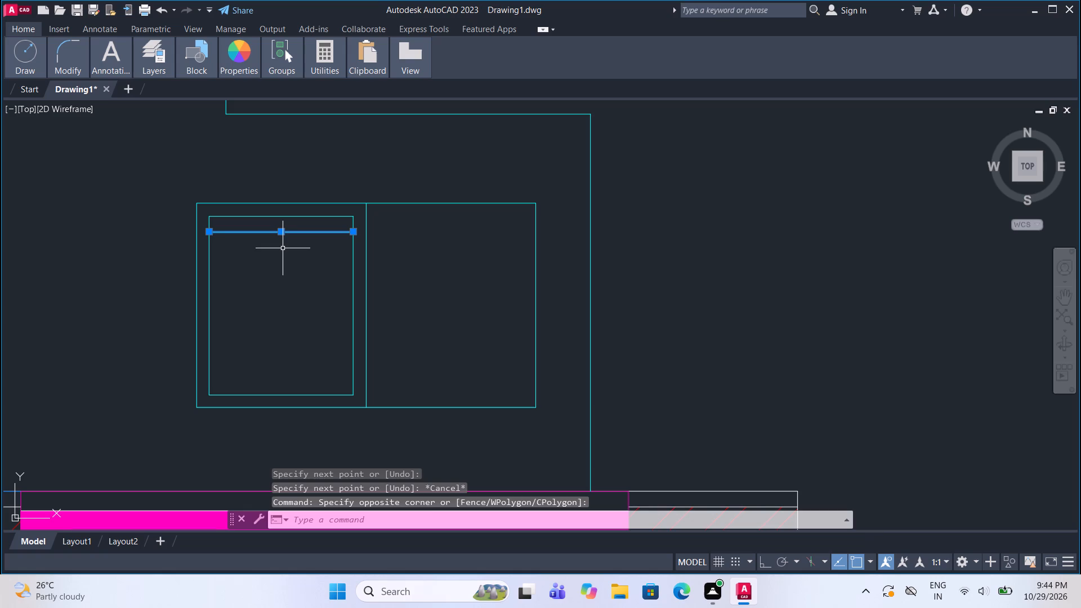
text(co)
key(Return)
drag(280, 226, 280, 233)
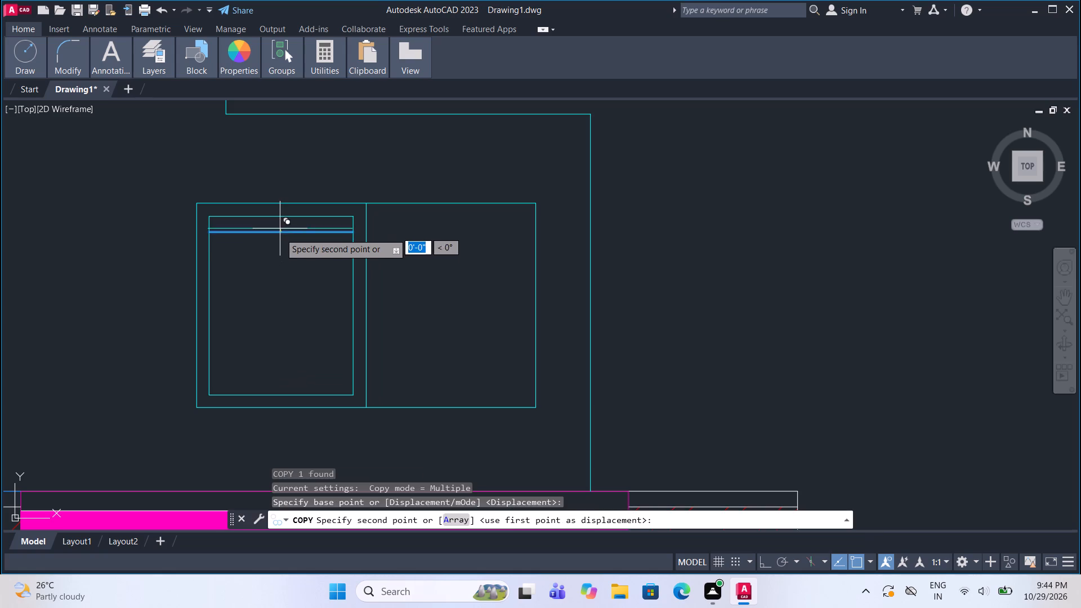
click(282, 249)
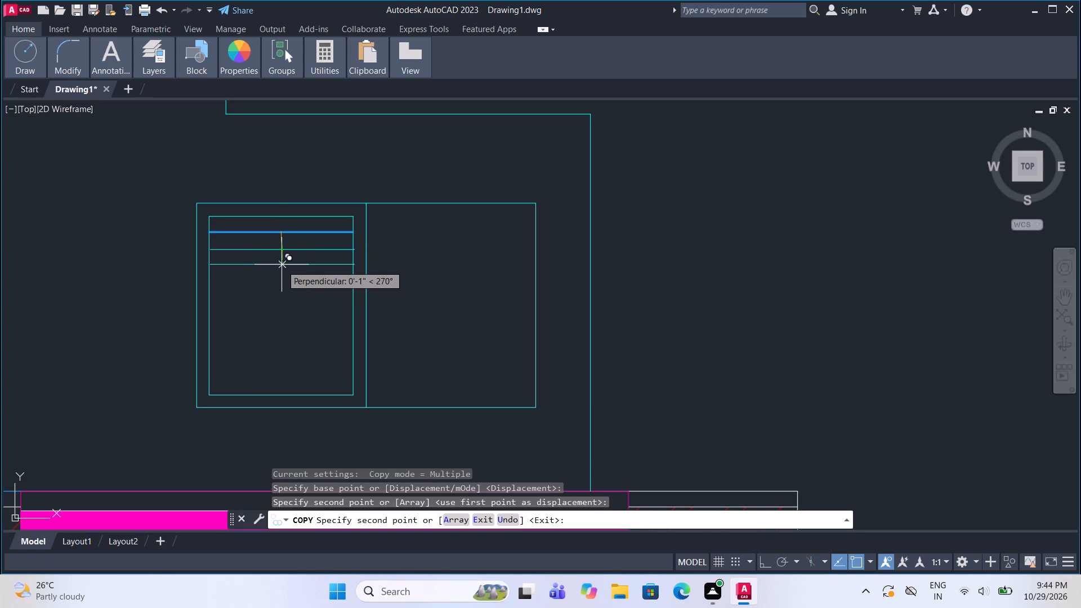
click(283, 265)
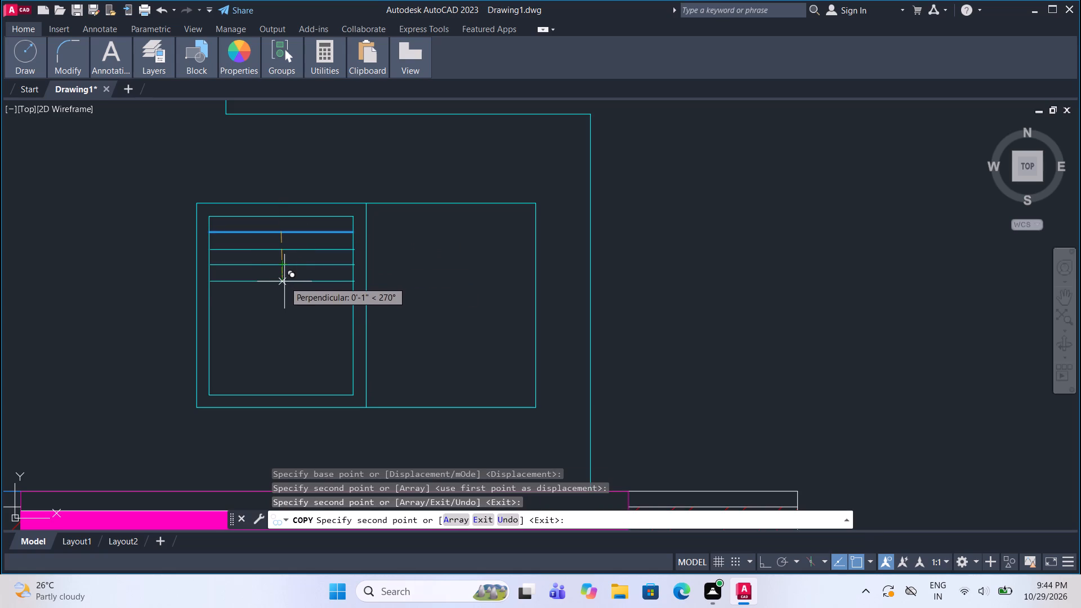
click(284, 281)
click(284, 298)
click(285, 317)
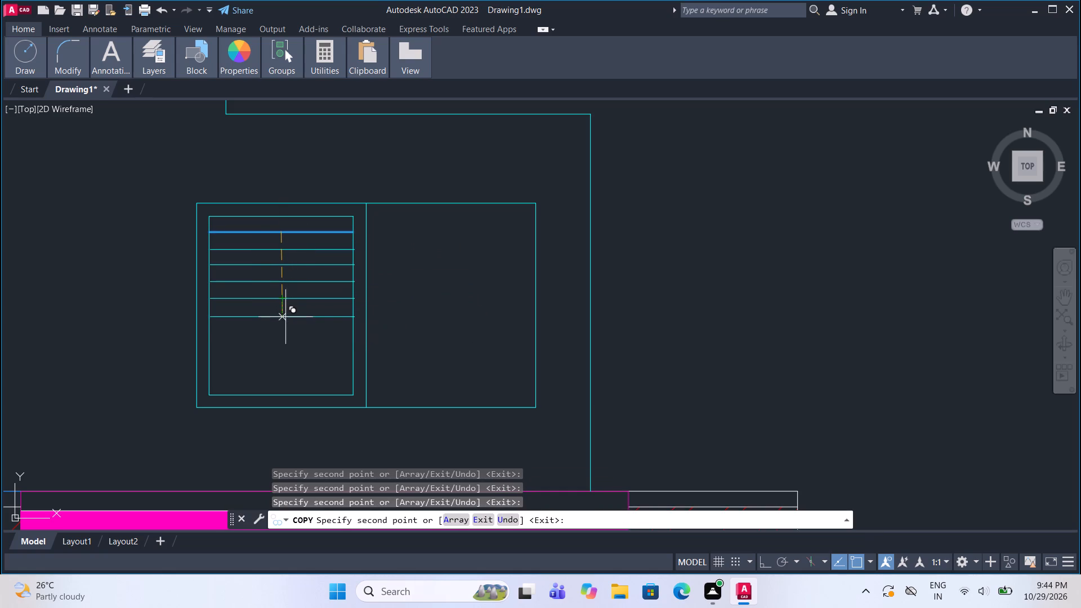
click(282, 336)
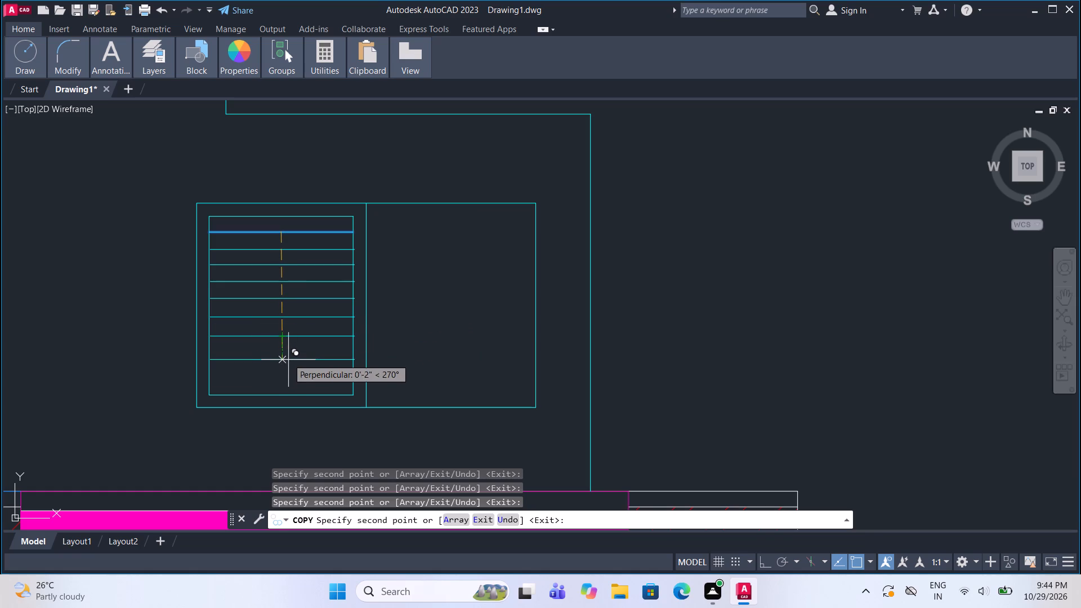
double_click(287, 352)
click(287, 374)
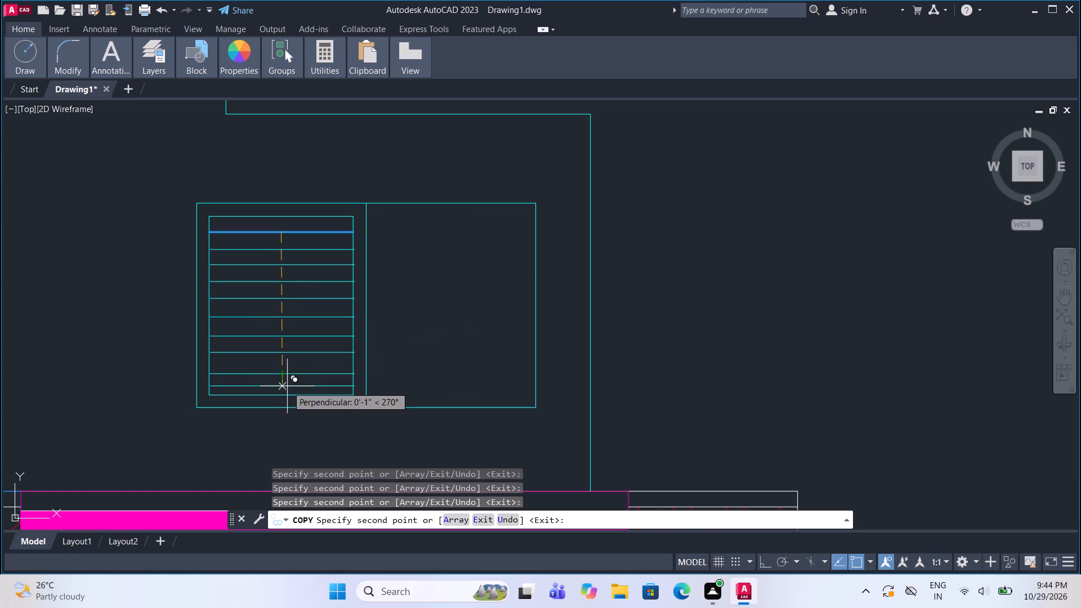
click(285, 364)
click(281, 387)
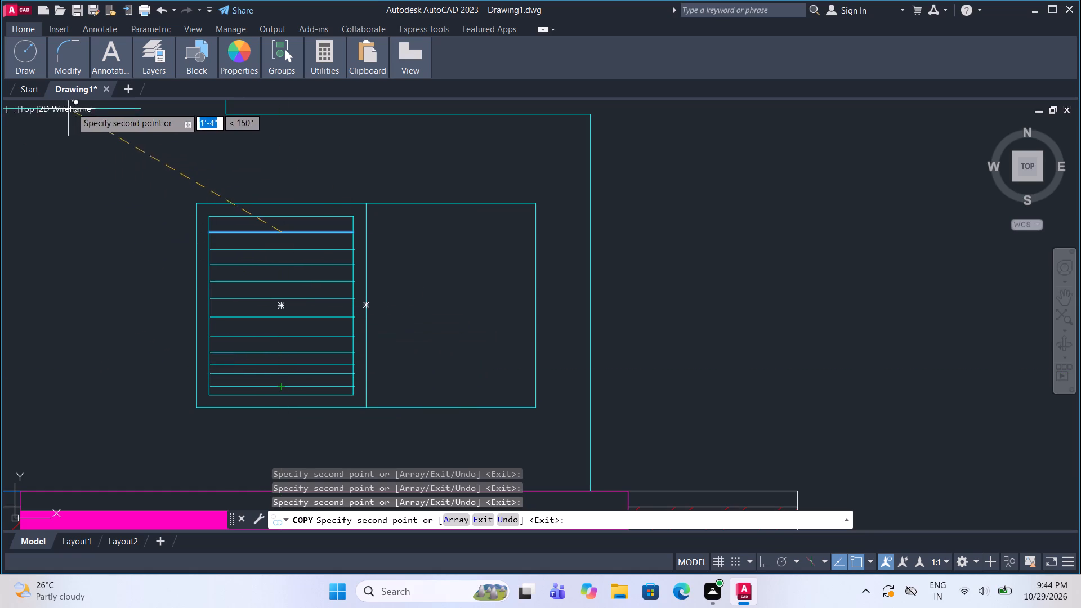
Draw a small drain circle near the centre of the sink's east half.
click(27, 55)
click(23, 68)
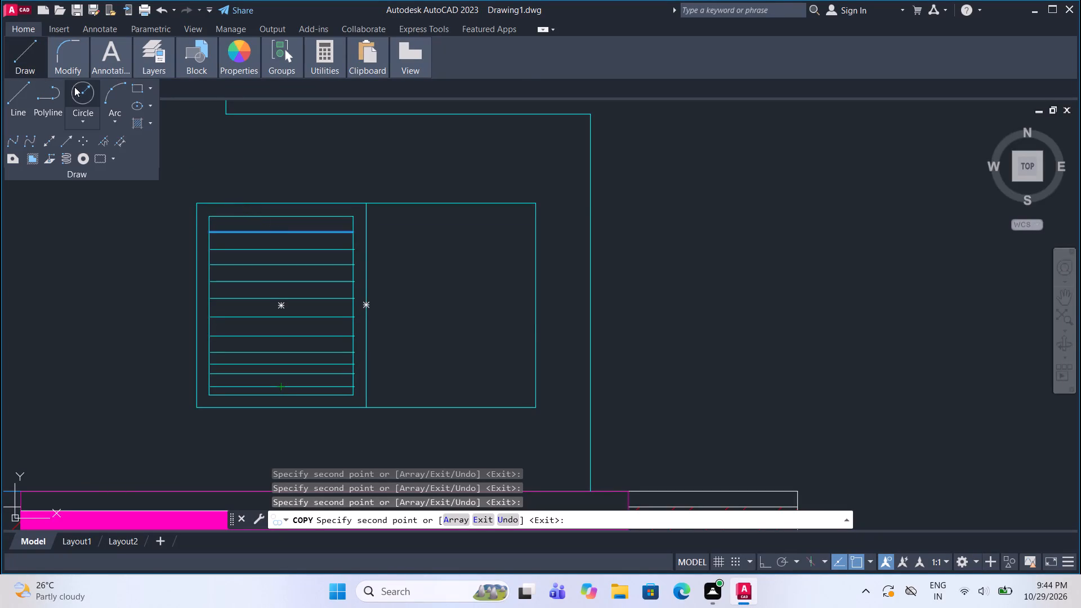
click(76, 89)
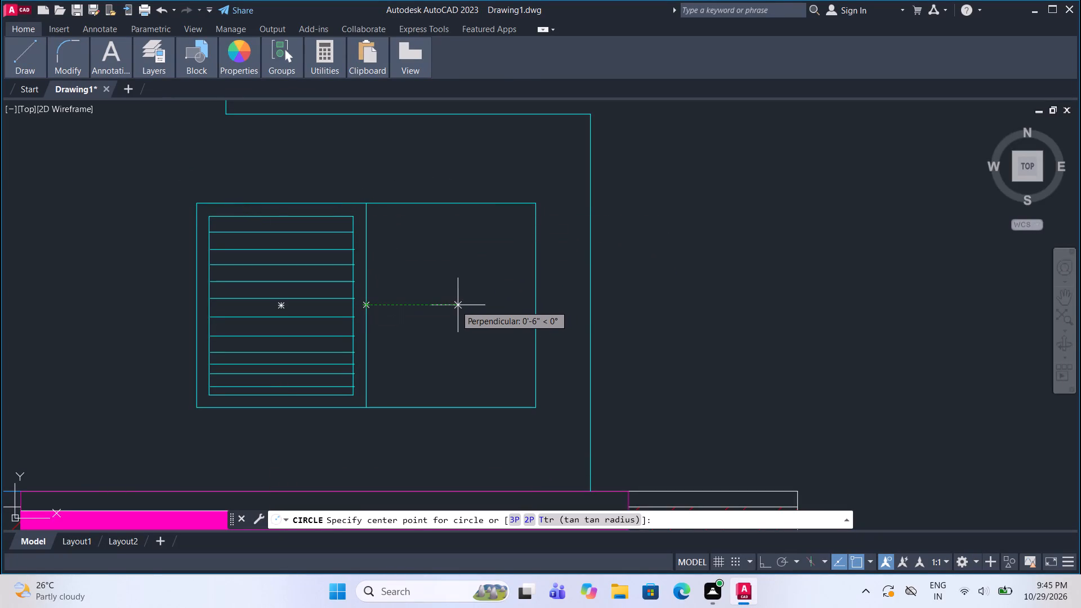
click(449, 306)
click(459, 316)
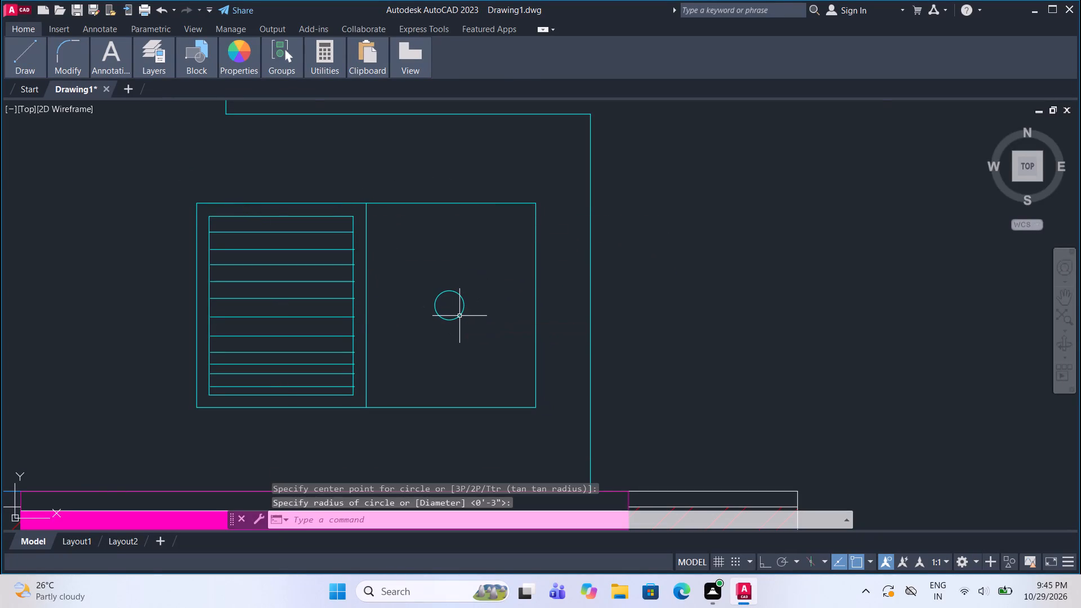
key(Escape)
Draw an appliance rectangle just south of the kitchen's north wall, east of the stove counter.
scroll(459, 318, down, 3)
scroll(414, 342, down, 2)
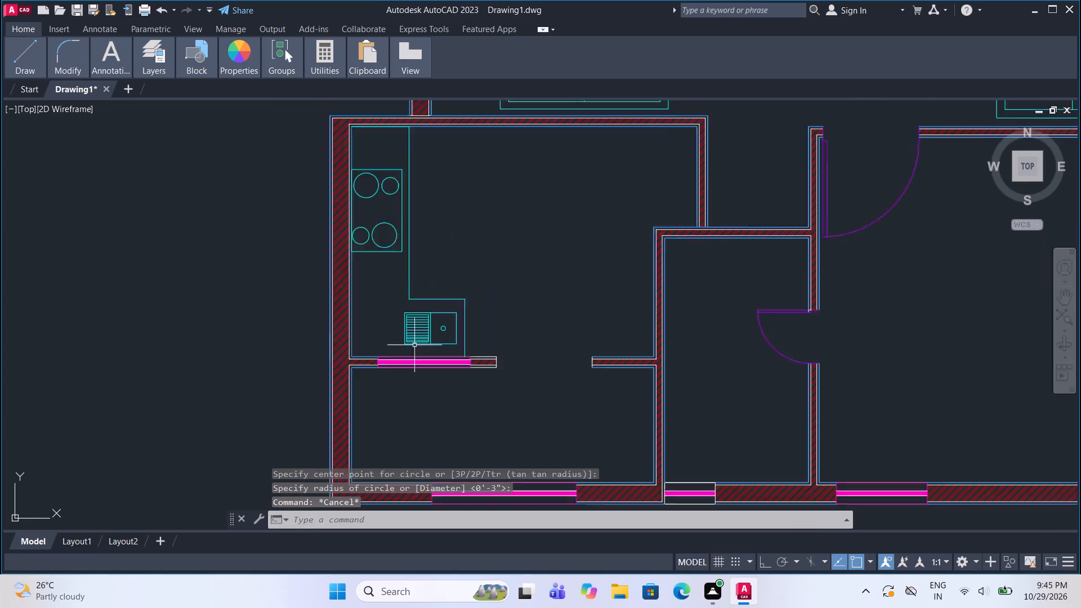
scroll(416, 347, down, 1)
scroll(436, 268, up, 3)
click(57, 48)
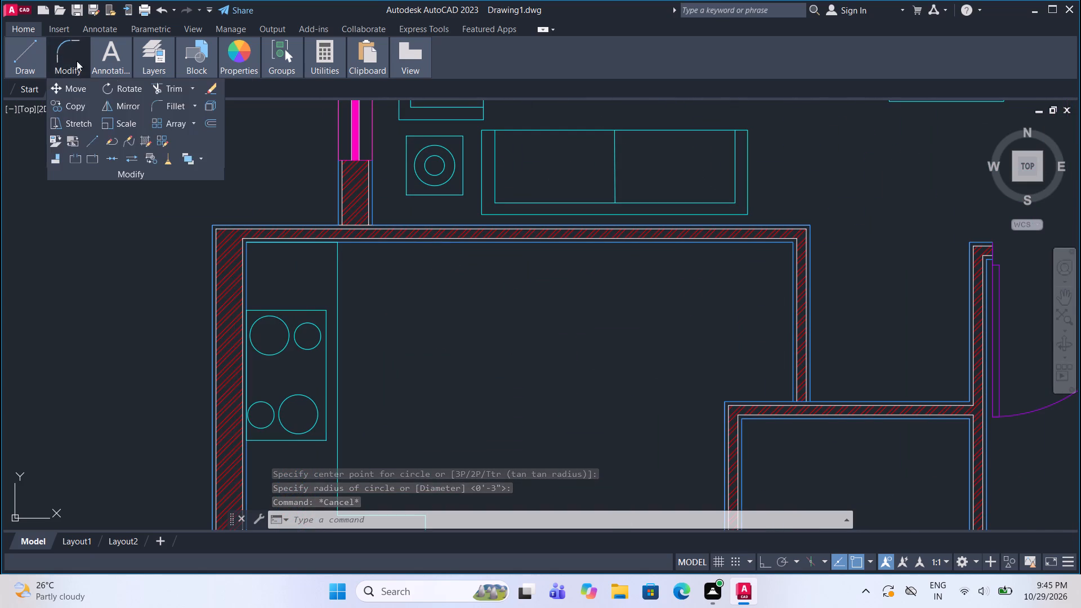
click(25, 46)
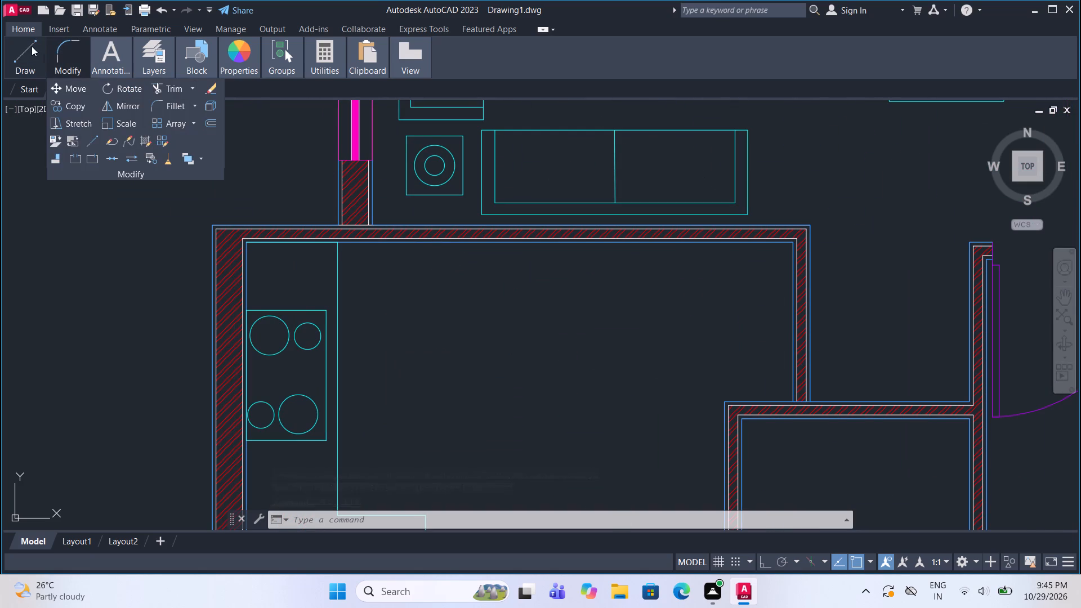
click(27, 42)
click(136, 88)
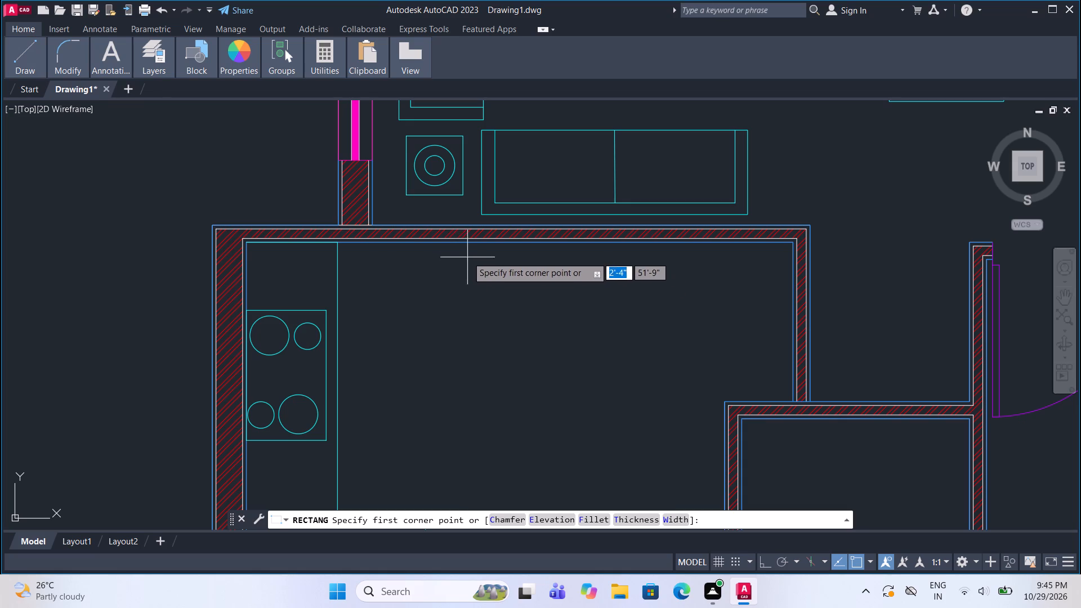
click(450, 251)
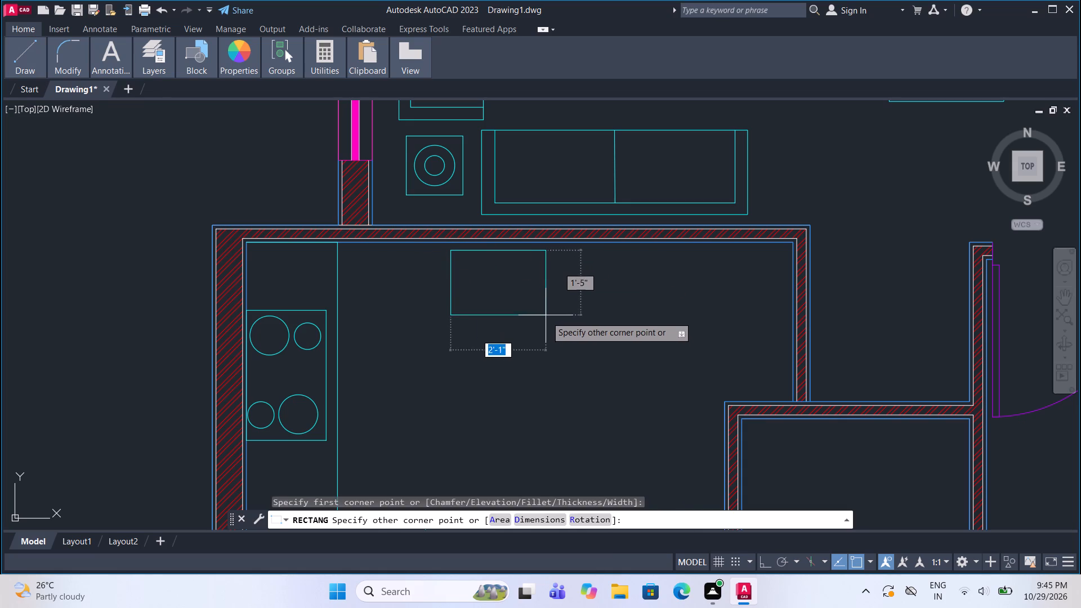
click(554, 325)
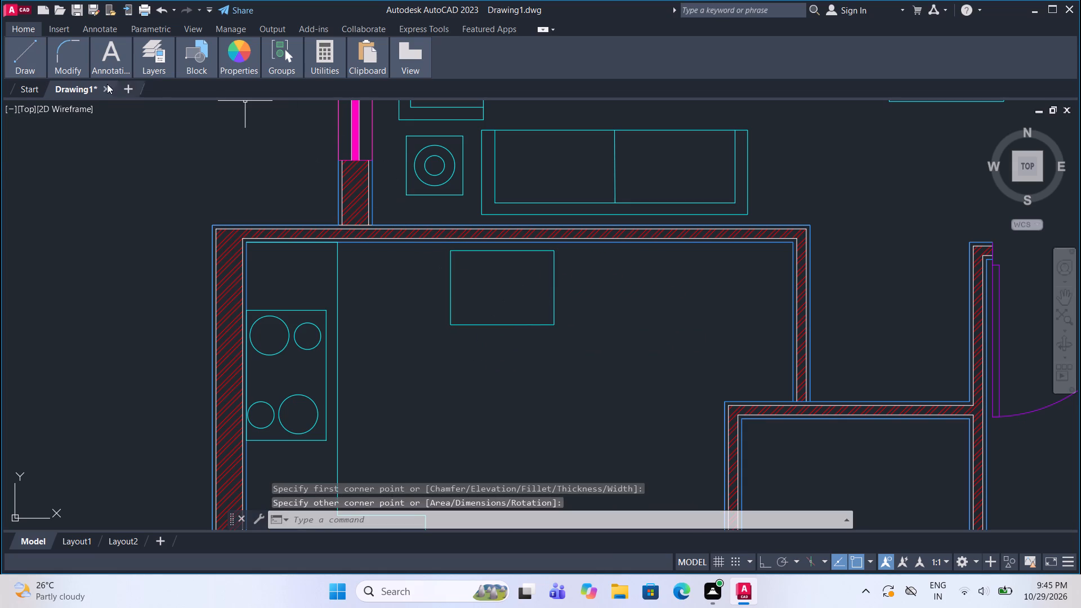
Draw a horizontal line across the new appliance rectangle, just inside its south edge.
click(22, 95)
scroll(499, 317, up, 1)
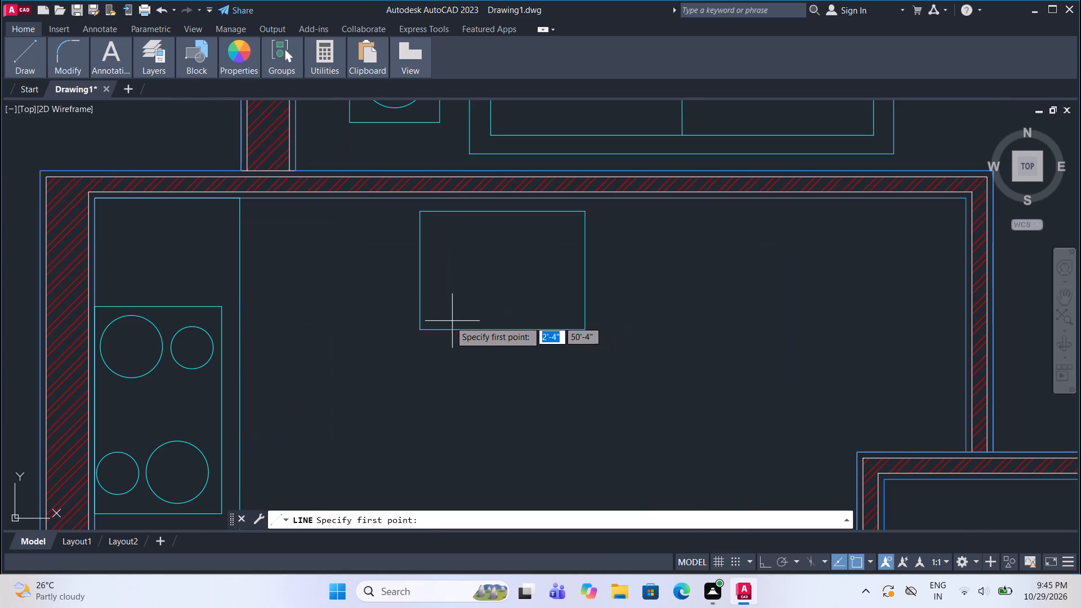
double_click(420, 319)
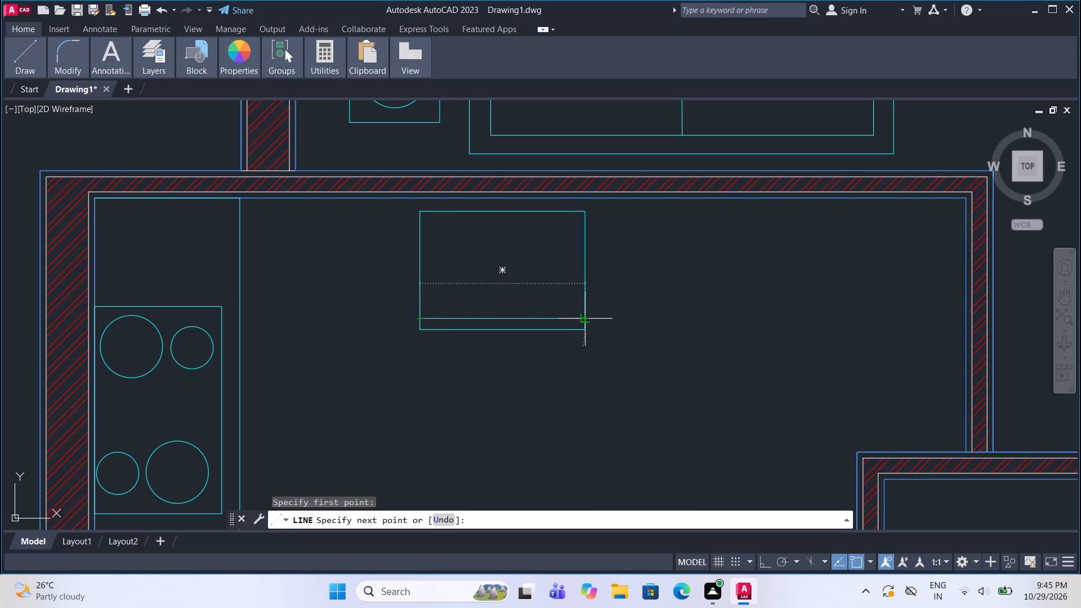
click(585, 319)
key(Escape)
scroll(497, 287, down, 3)
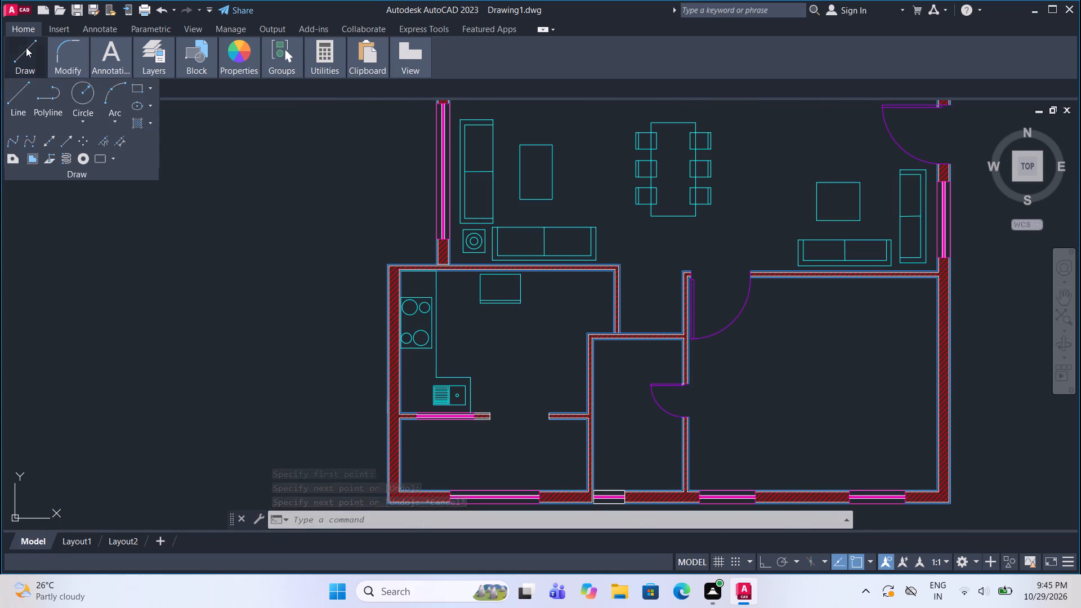
Draw a narrow upright cabinet rectangle in the kitchen's southeast corner, against the east wall and the south wall stub.
click(137, 85)
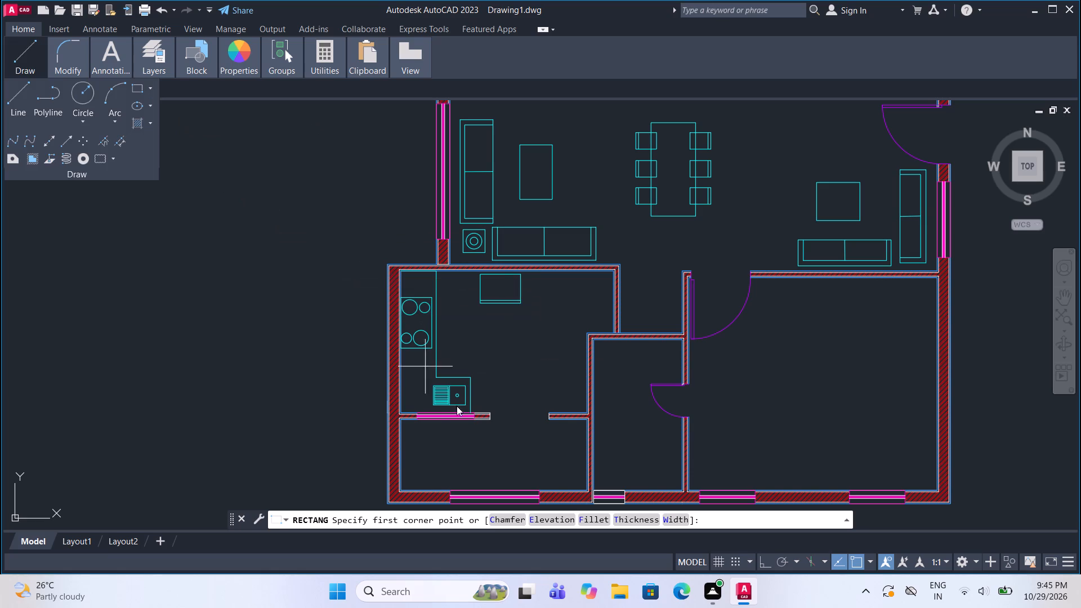
scroll(602, 412, up, 2)
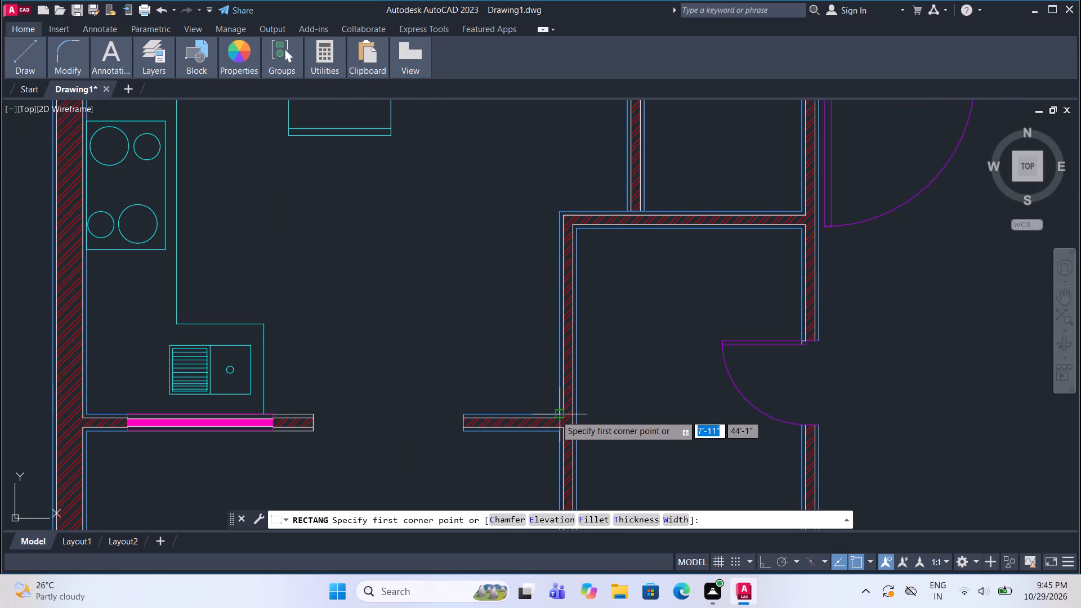
click(556, 415)
click(508, 268)
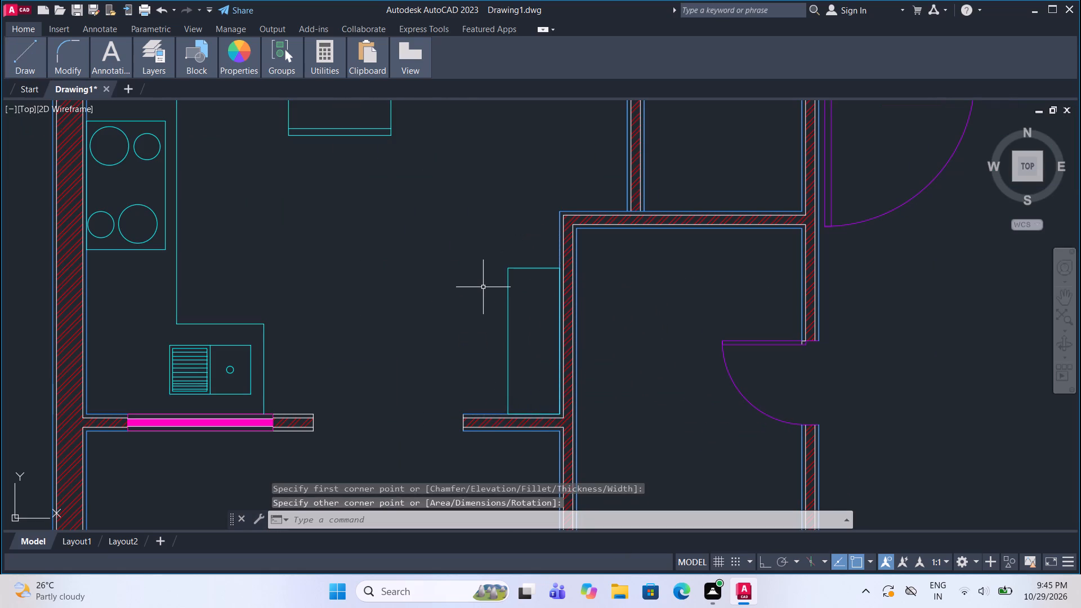
Draw a tall appliance rectangle along the west wall of the small room south of the kitchen, just inside its walls.
scroll(401, 289, down, 2)
scroll(296, 395, up, 1)
middle_drag(296, 395, 319, 366)
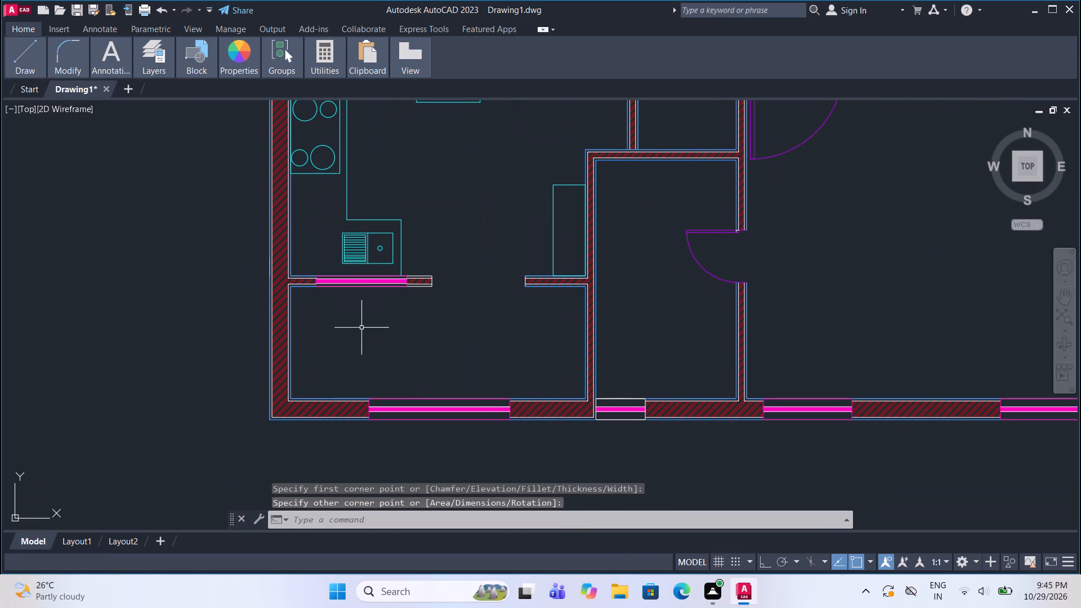
click(33, 55)
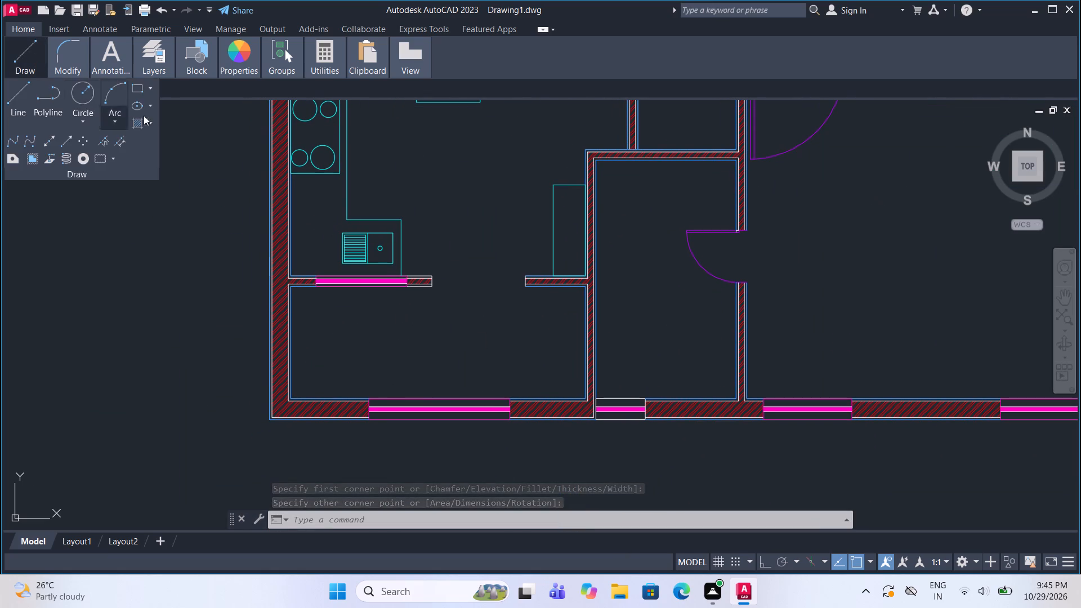
click(136, 91)
scroll(291, 365, up, 2)
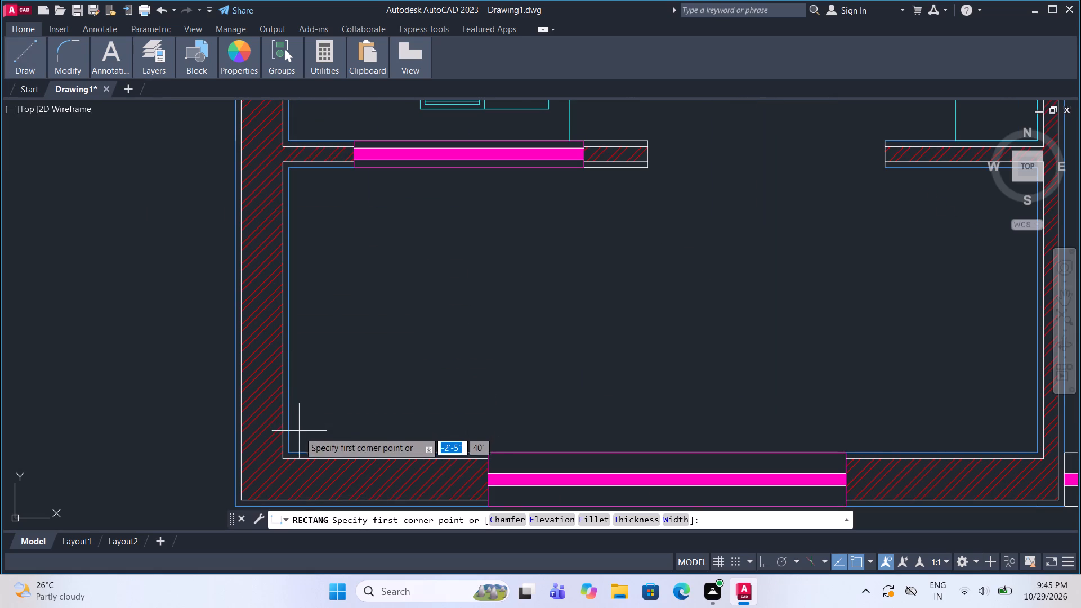
click(297, 445)
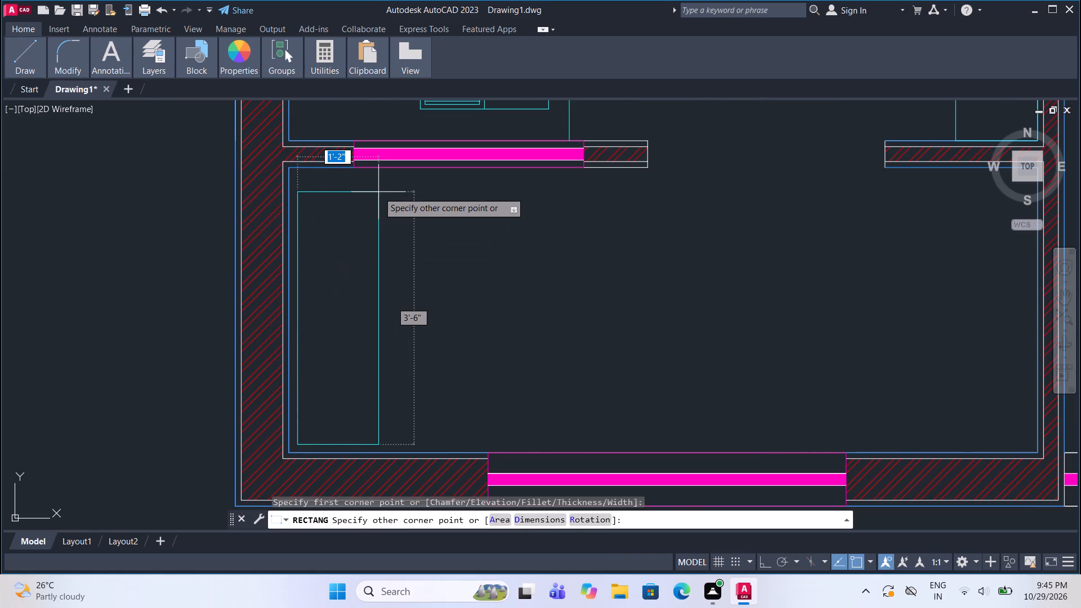
click(419, 177)
Offset the new appliance rectangle 1" inward.
click(405, 180)
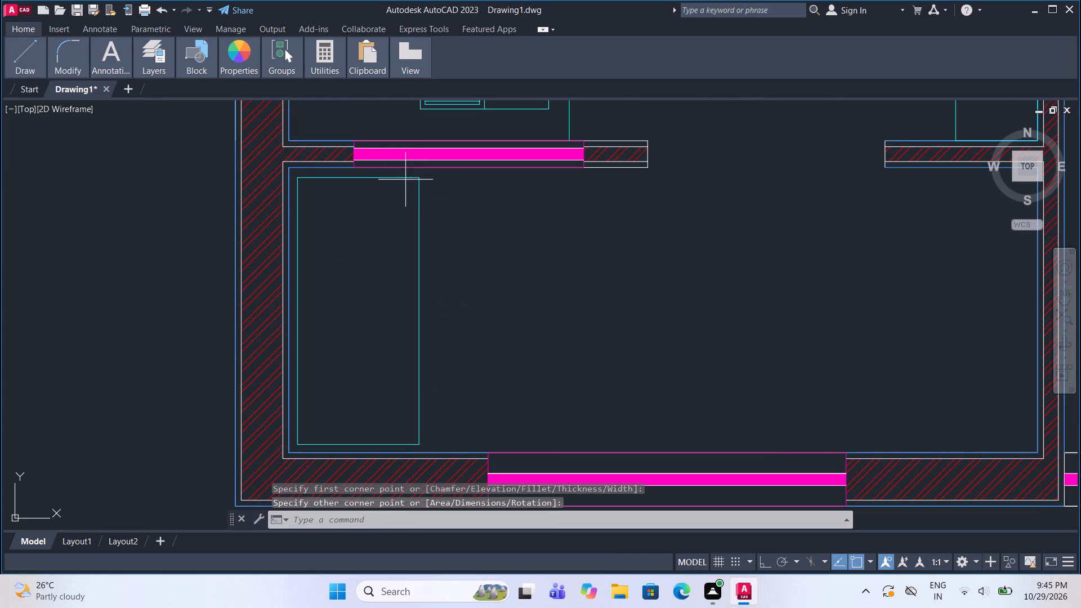
click(374, 171)
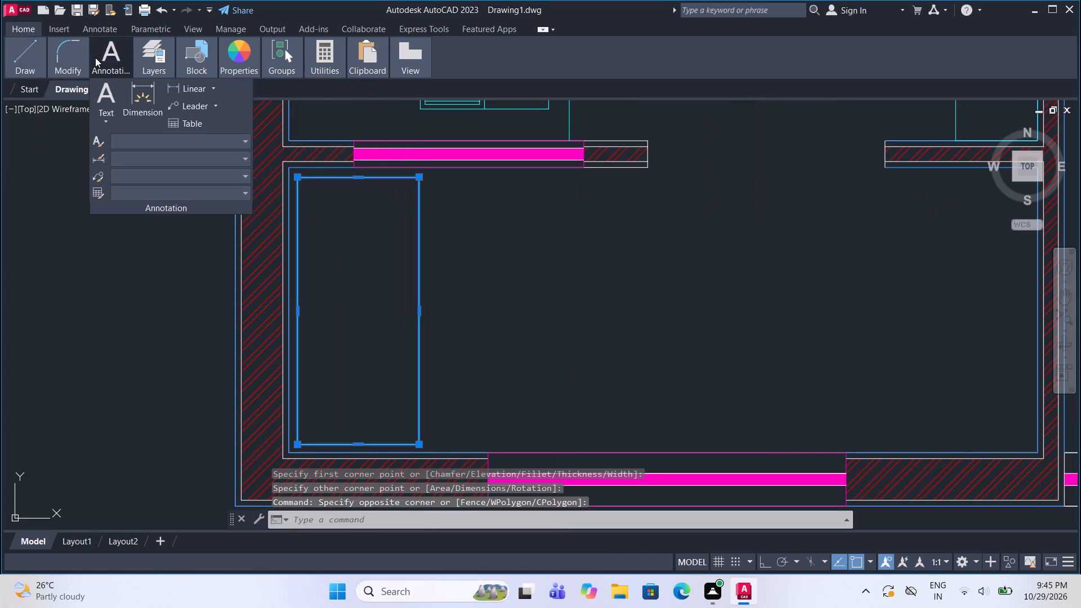
click(72, 57)
click(204, 117)
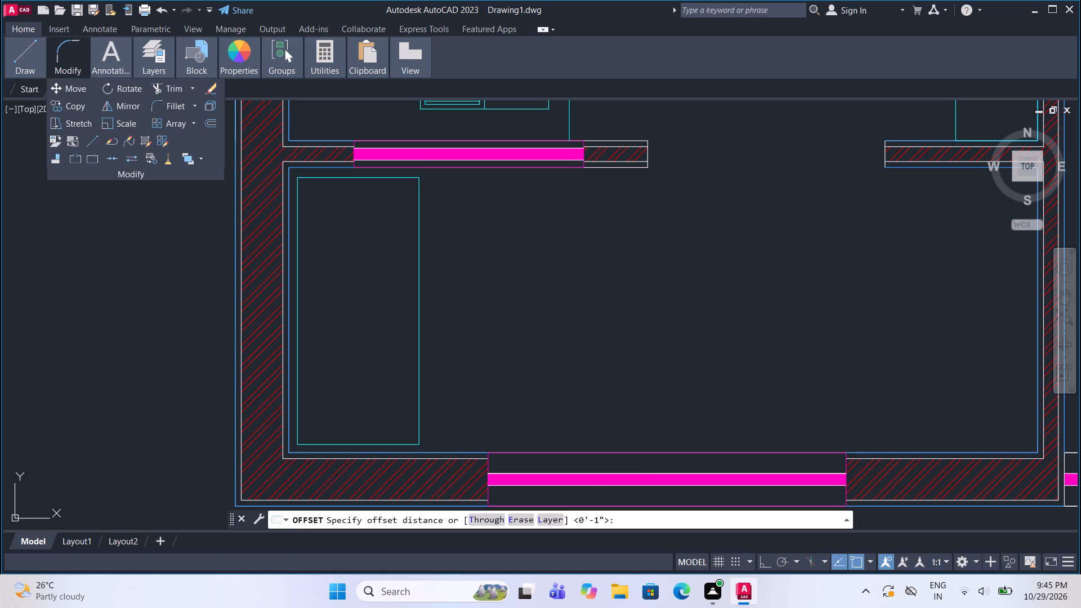
click(341, 178)
text(1")
key(Return)
click(354, 262)
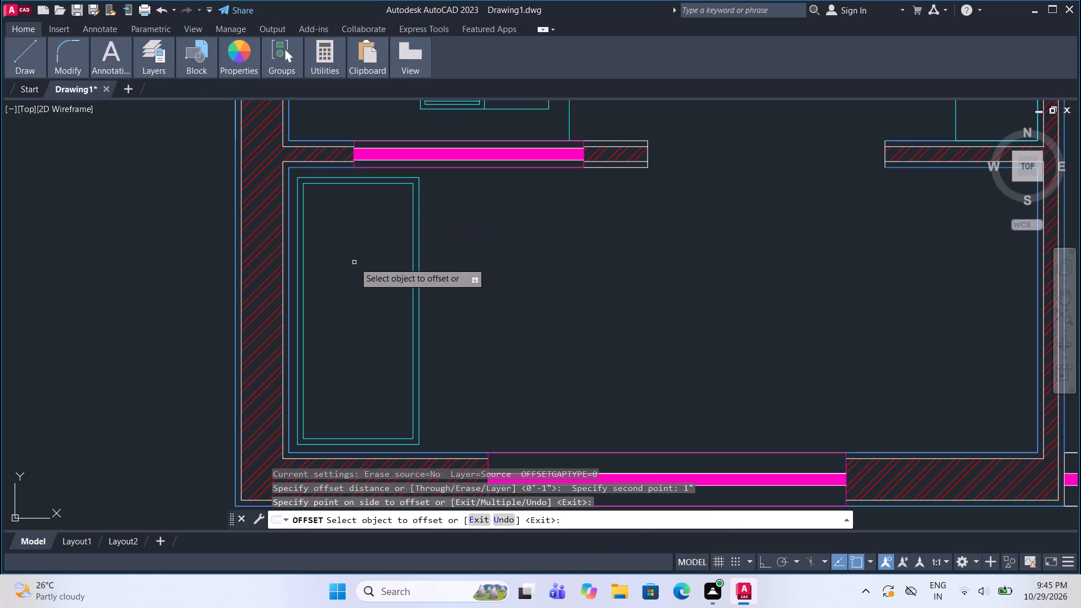
Draw a circle of about 7" radius in the southern half of the inner rectangle.
click(30, 48)
click(86, 89)
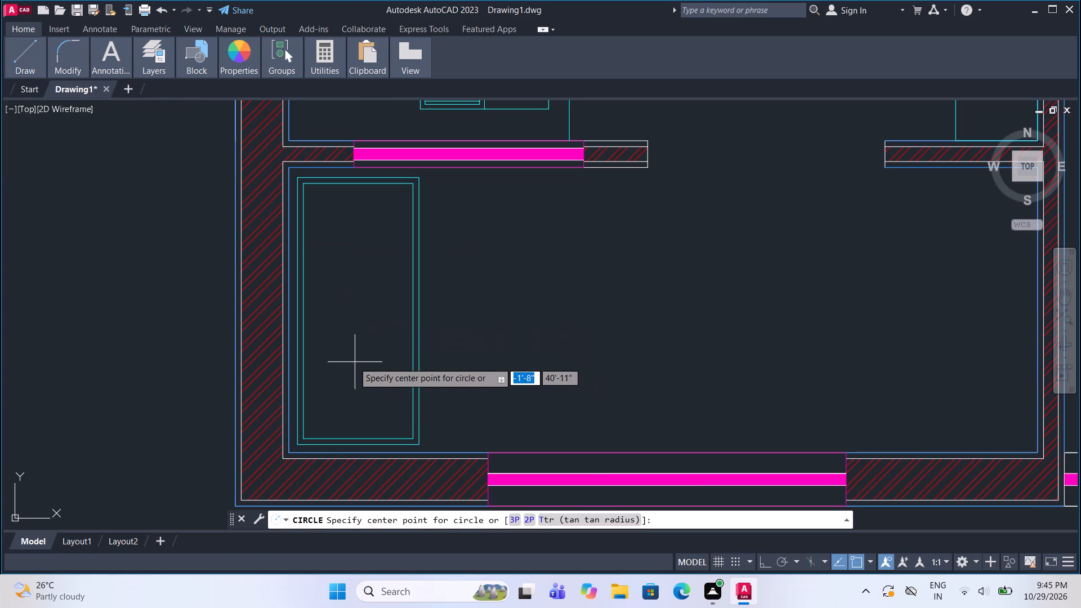
click(350, 358)
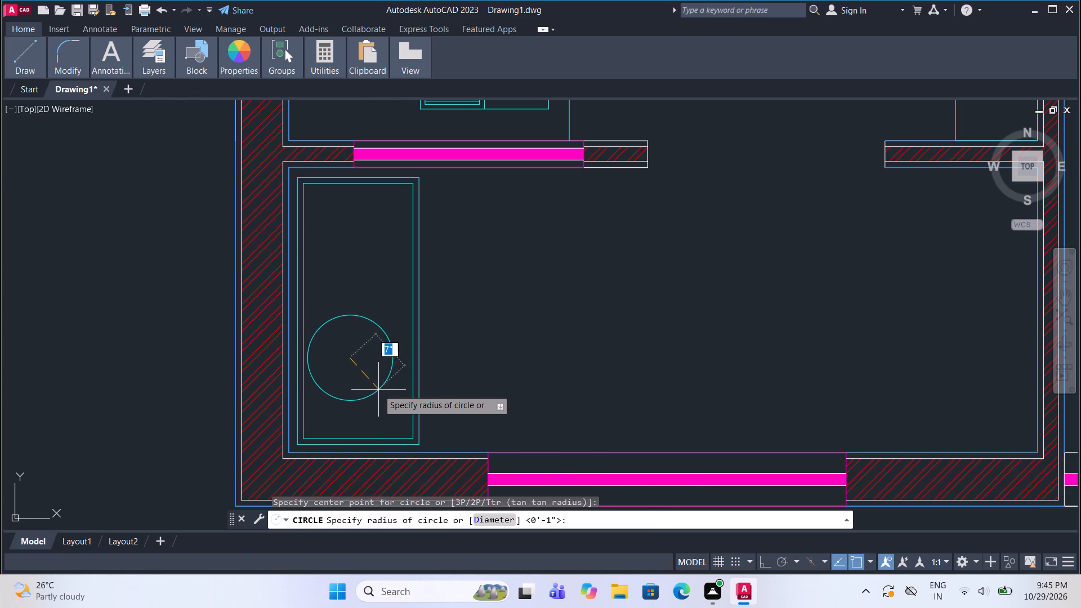
click(378, 389)
Move the circle about 1" southeast to centre it across the width of the inner rectangle.
click(364, 323)
click(355, 320)
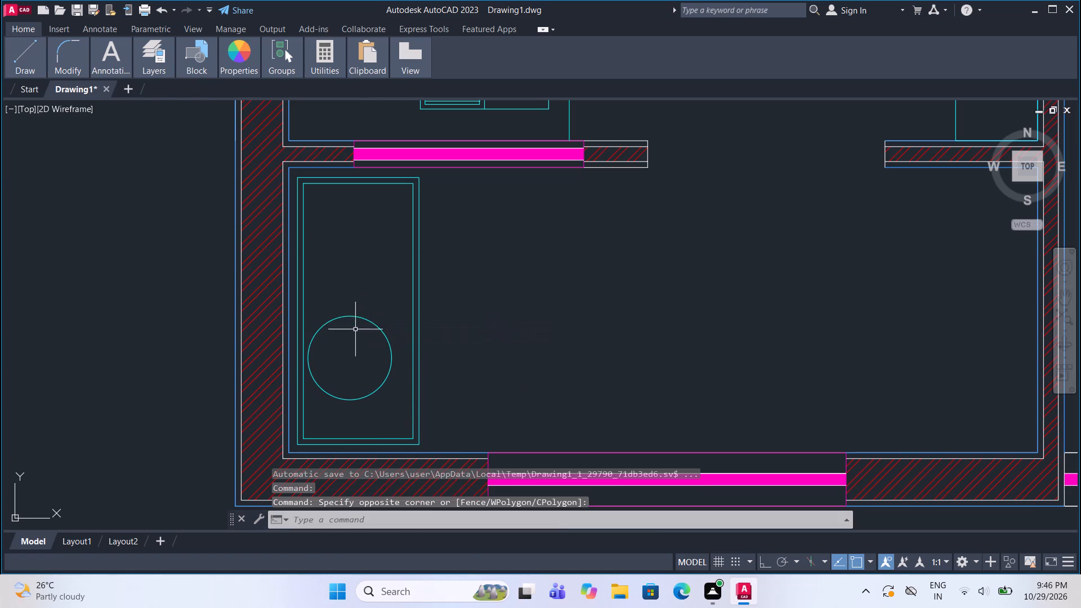
click(349, 315)
double_click(351, 358)
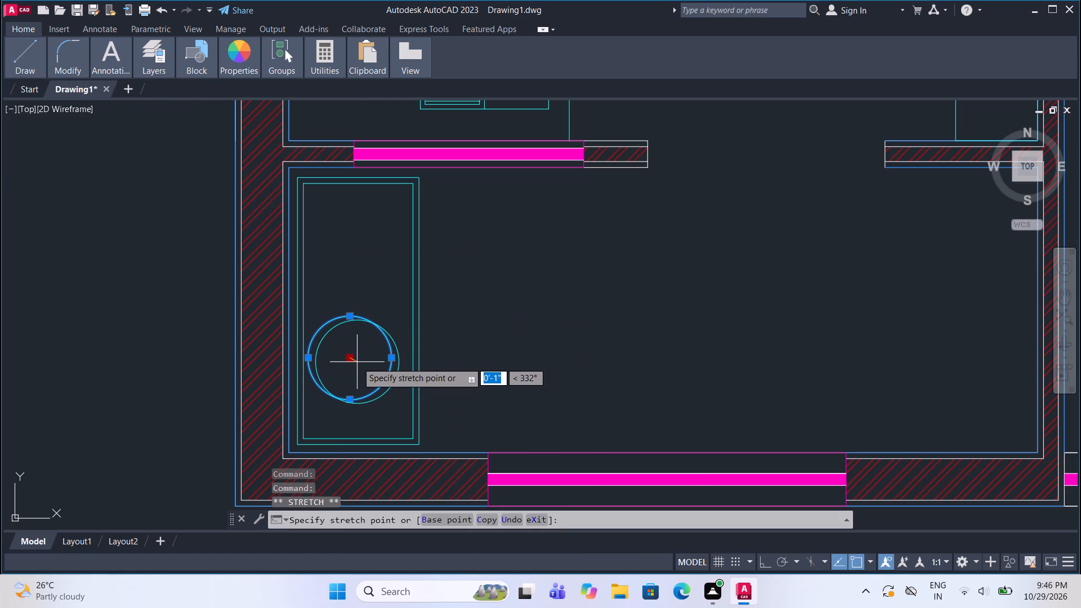
click(357, 362)
Copy the circle about 1'-6" straight north, into the northern half of the inner rectangle.
text(co)
key(Return)
click(351, 363)
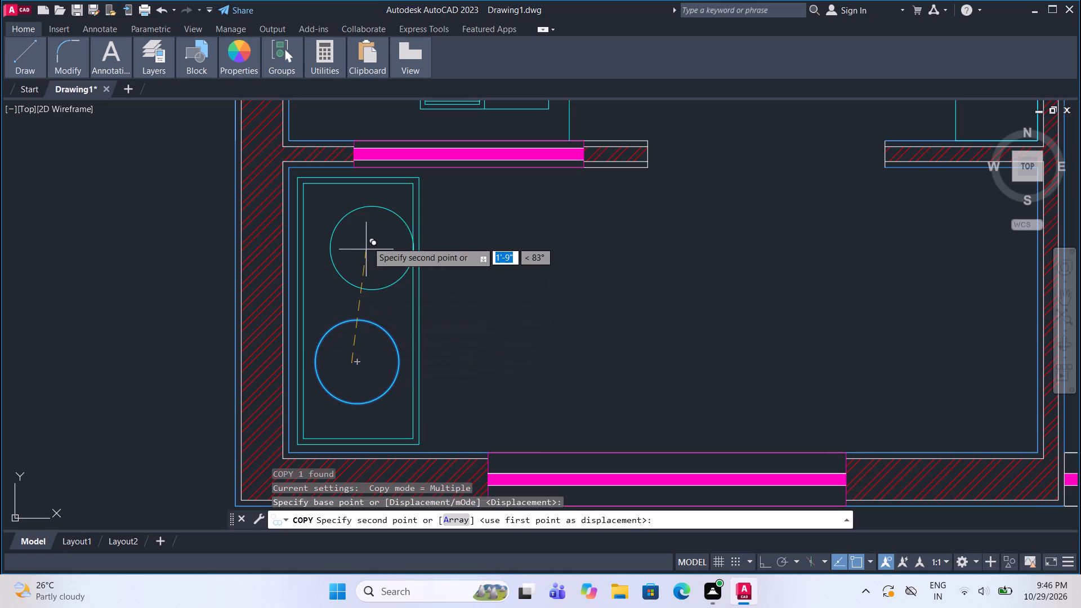
key(F8)
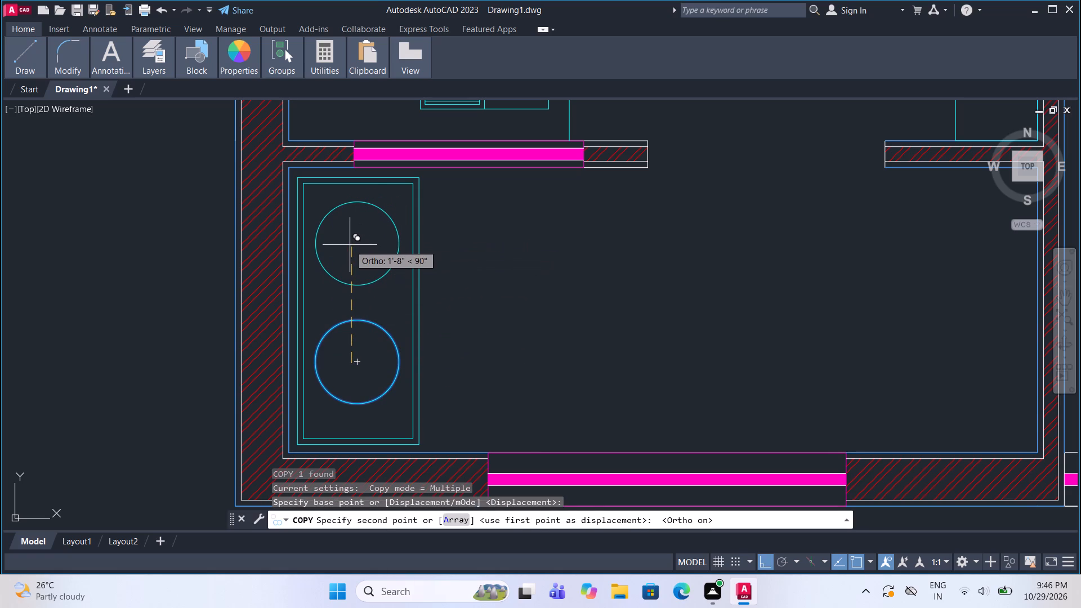
click(348, 253)
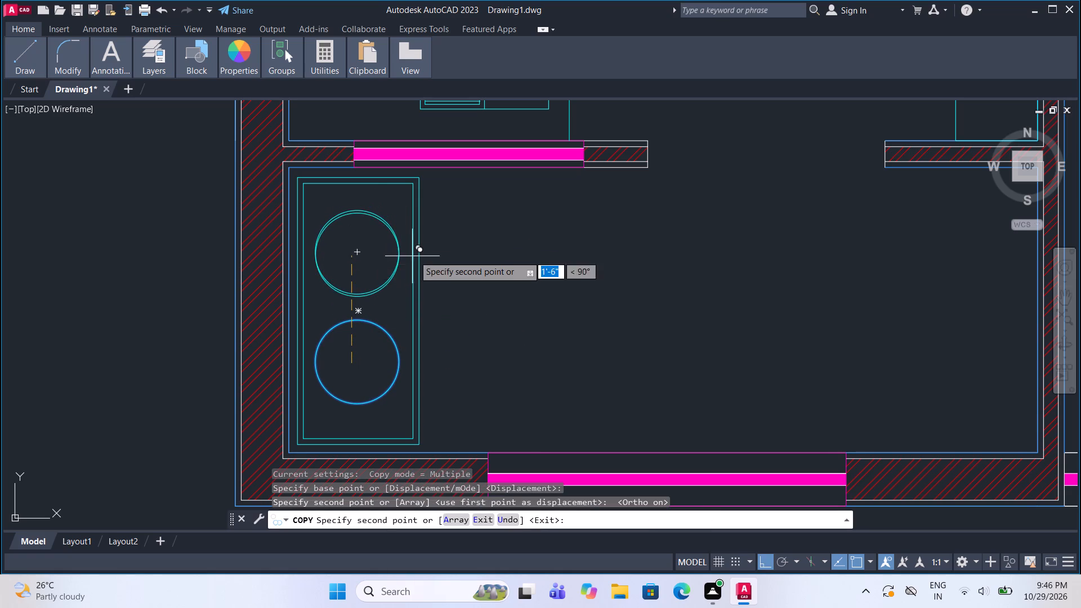
key(Escape)
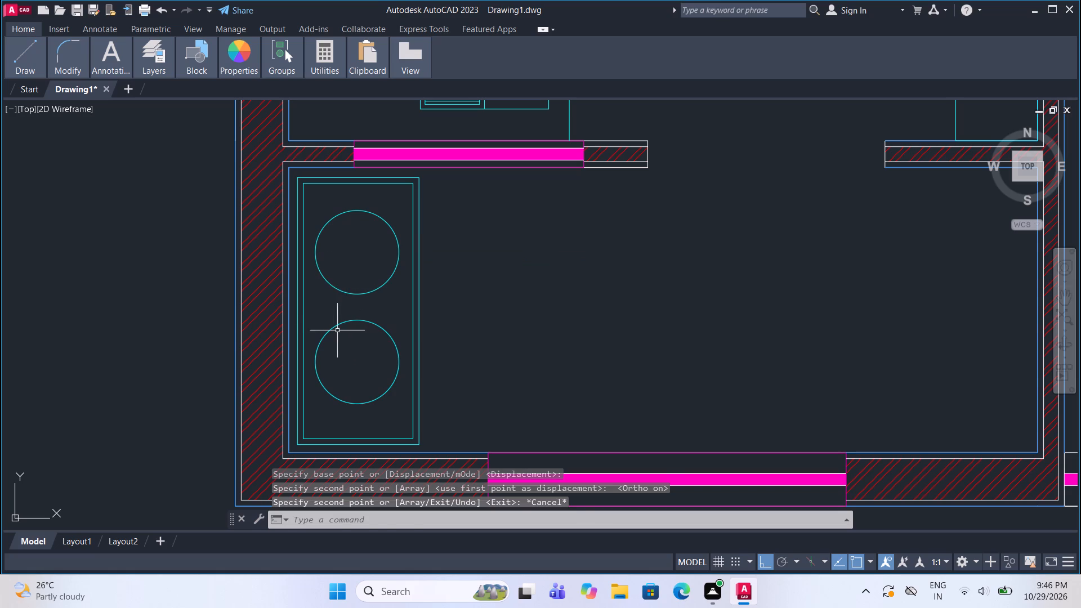
Offset both circles about 3" inward to form concentric rings.
drag(348, 331, 341, 324)
click(332, 314)
text(of)
key(Return)
double_click(345, 321)
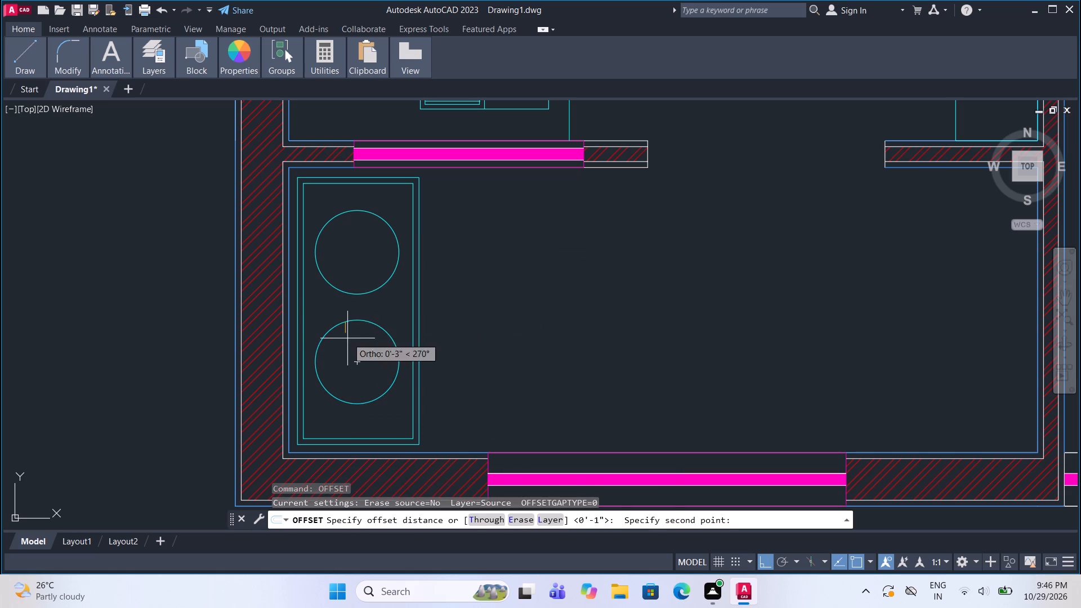
click(347, 338)
click(357, 356)
drag(349, 213, 349, 220)
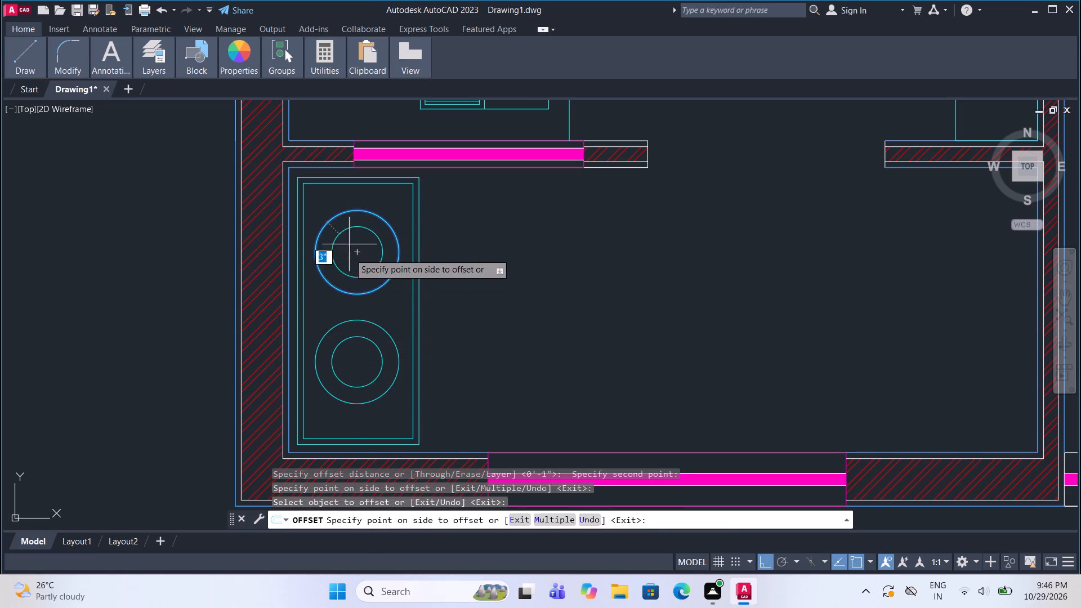
click(350, 261)
key(Escape)
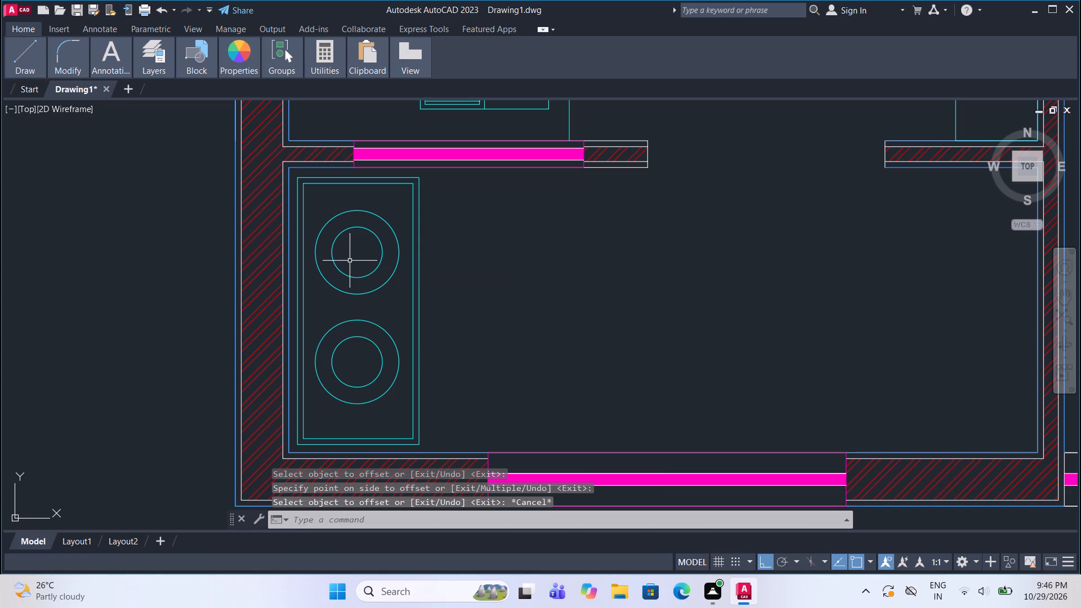
Draw a vertical line about 4' long from the end of the east wall stub south to the south wall.
scroll(350, 261, down, 3)
scroll(513, 261, up, 2)
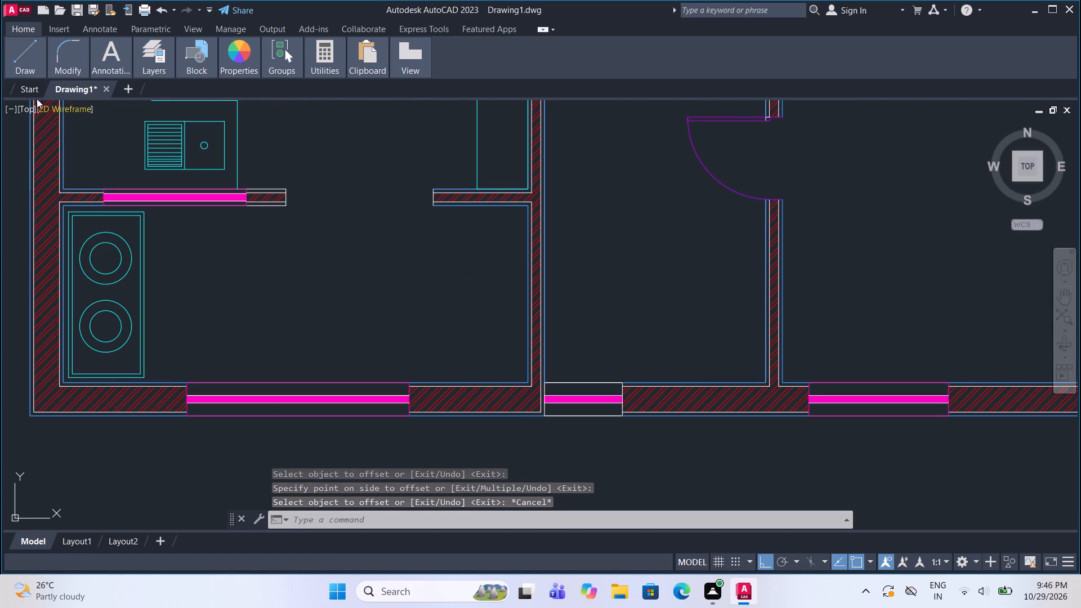
click(21, 62)
click(20, 96)
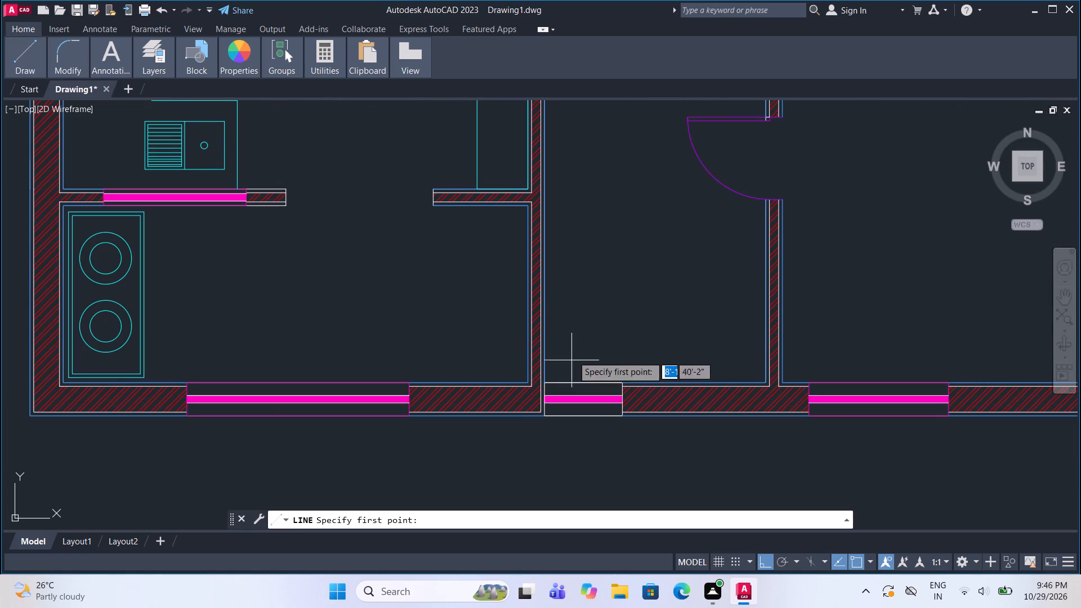
click(434, 207)
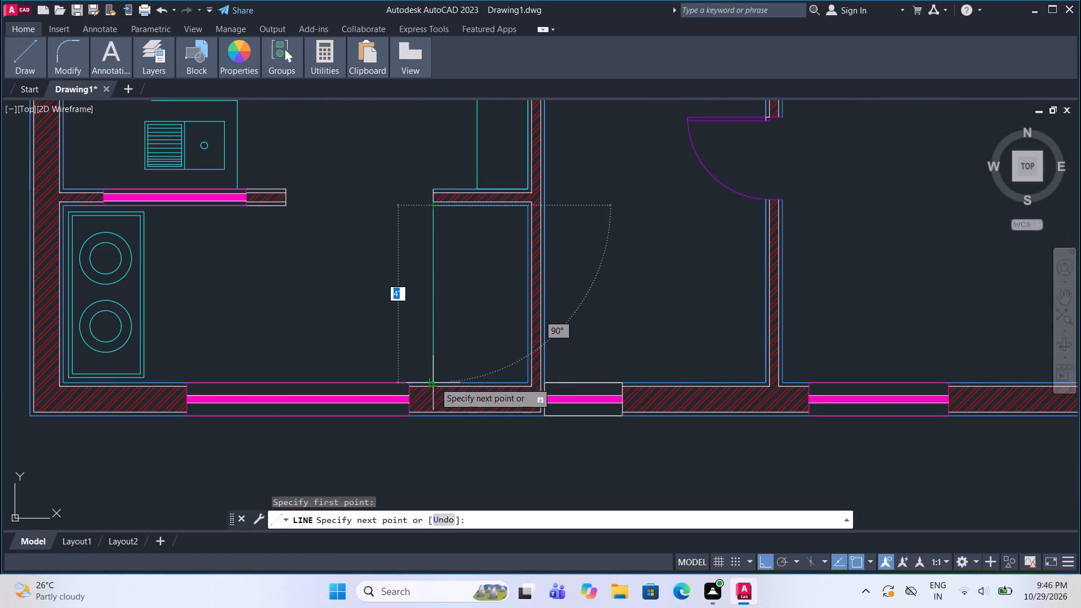
click(435, 382)
Draw two crossing diagonals between opposite corners of the space enclosed by the new vertical line and the walls.
click(33, 61)
click(21, 100)
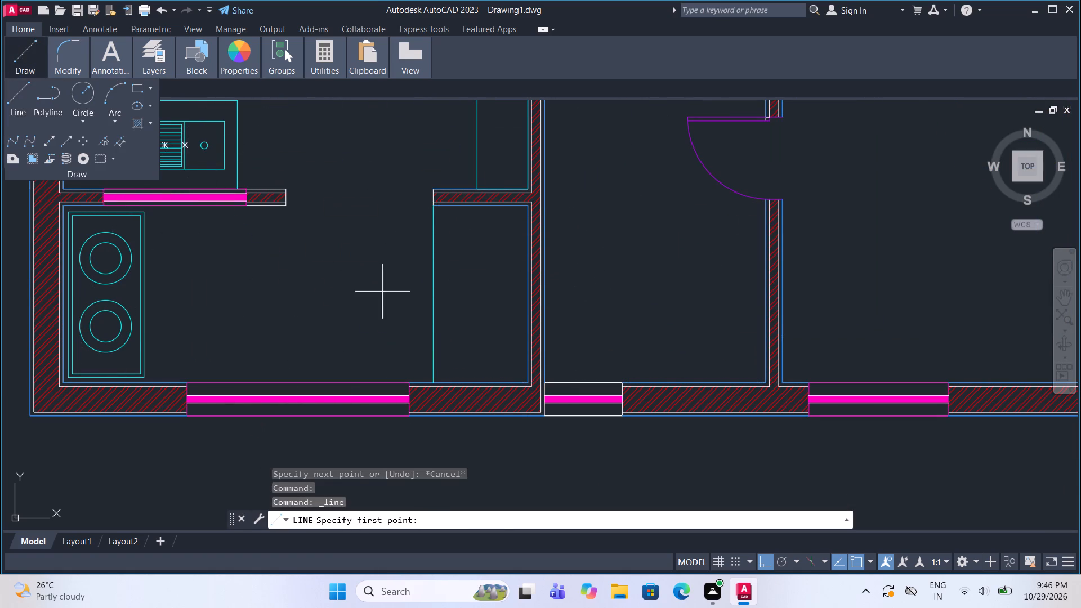
click(438, 378)
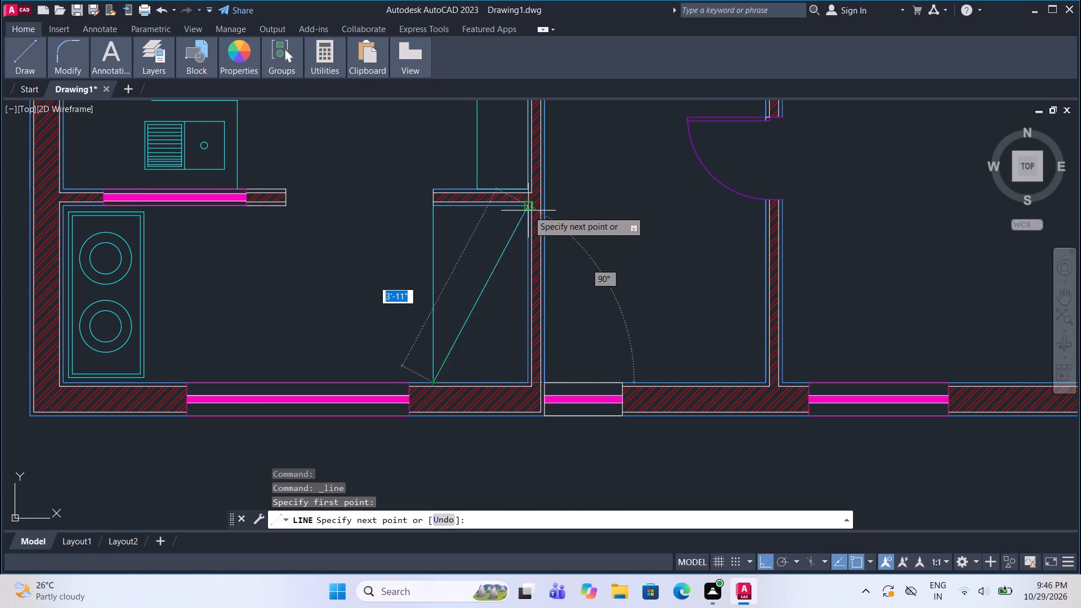
click(528, 211)
click(26, 65)
click(23, 81)
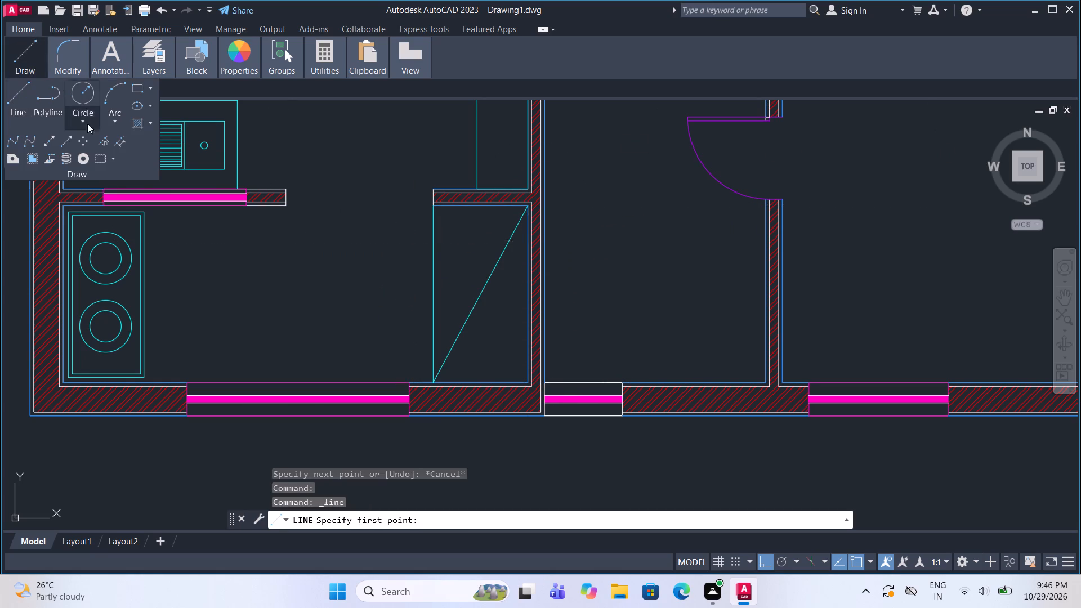
click(440, 209)
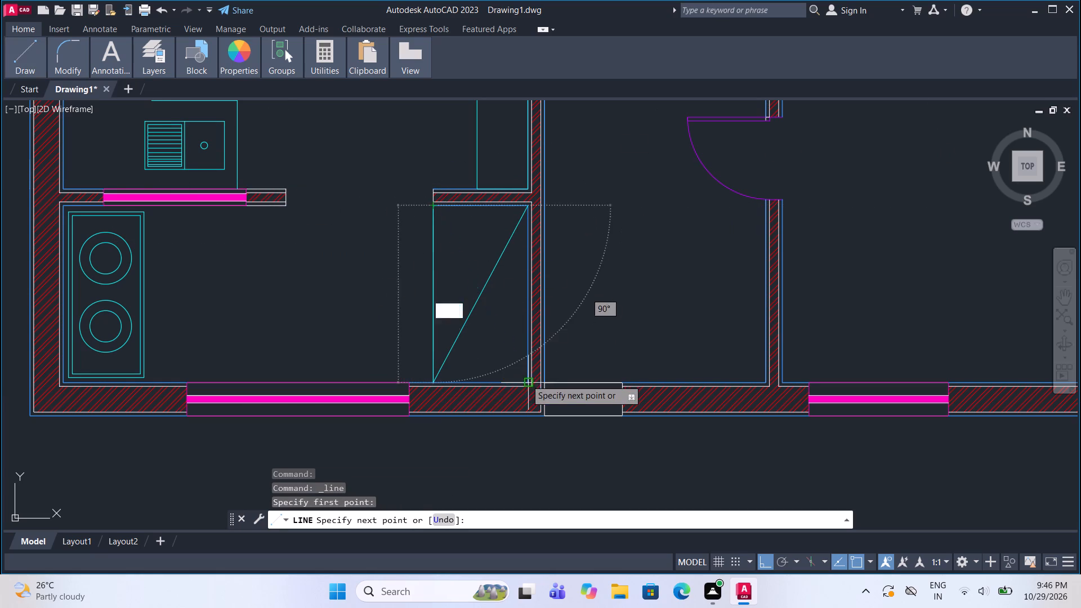
click(526, 380)
key(Escape)
Copy the spare toilet whose tank faces south into the southern bathroom, with its tank against the south wall.
scroll(475, 342, down, 2)
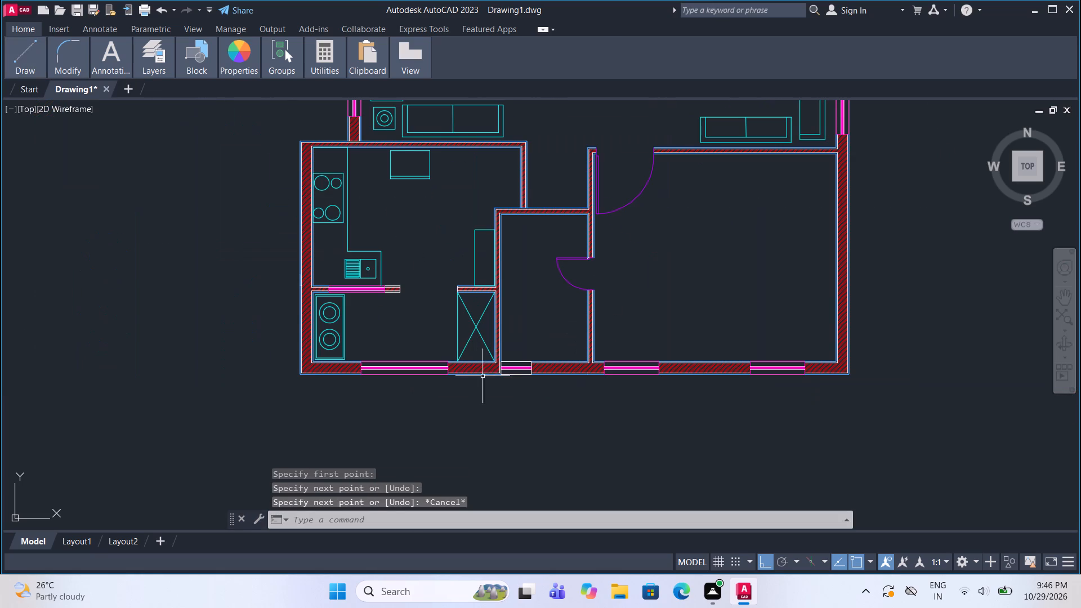
scroll(424, 387, down, 2)
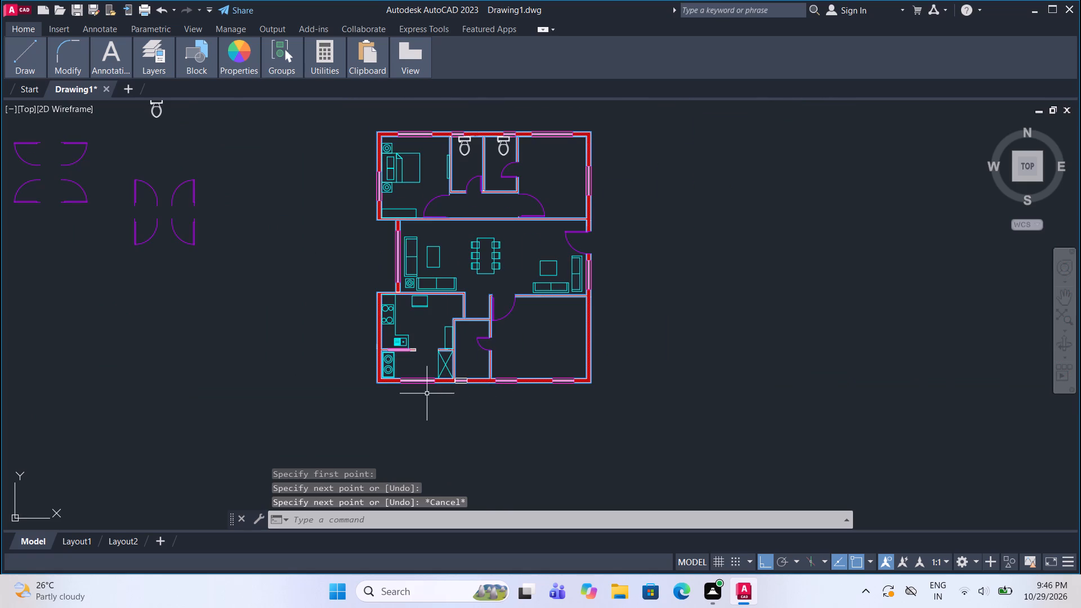
middle_drag(445, 175, 539, 296)
scroll(250, 187, up, 3)
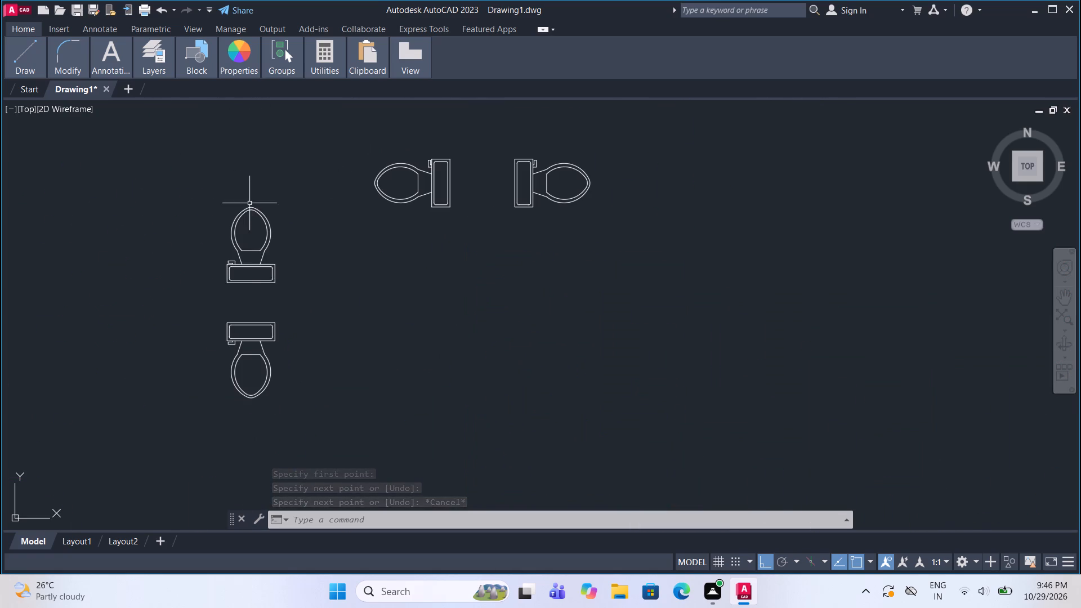
click(251, 212)
text(co)
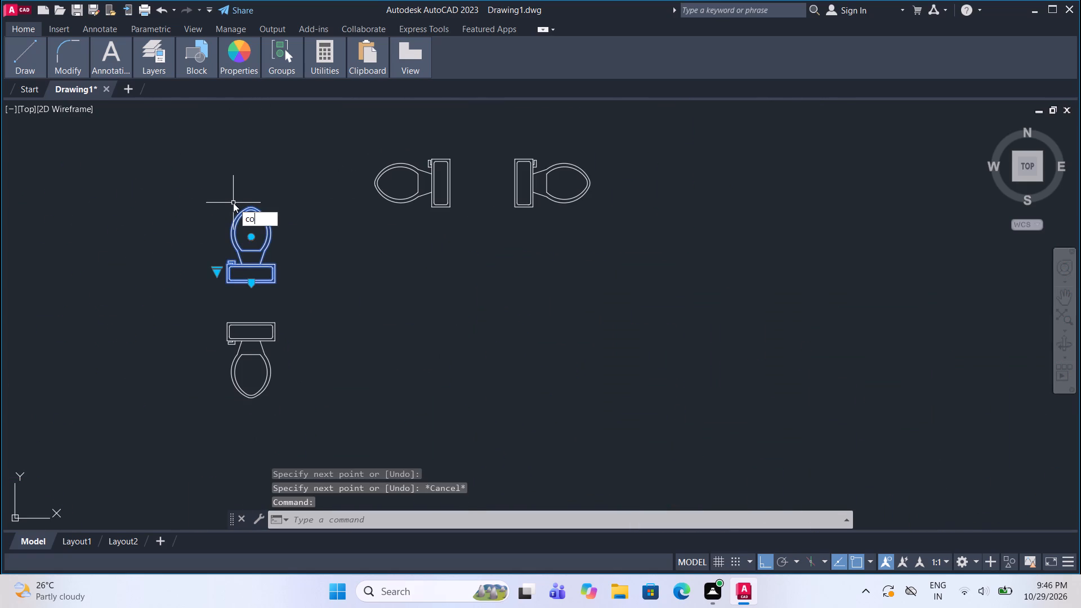
key(Return)
drag(243, 284, 260, 274)
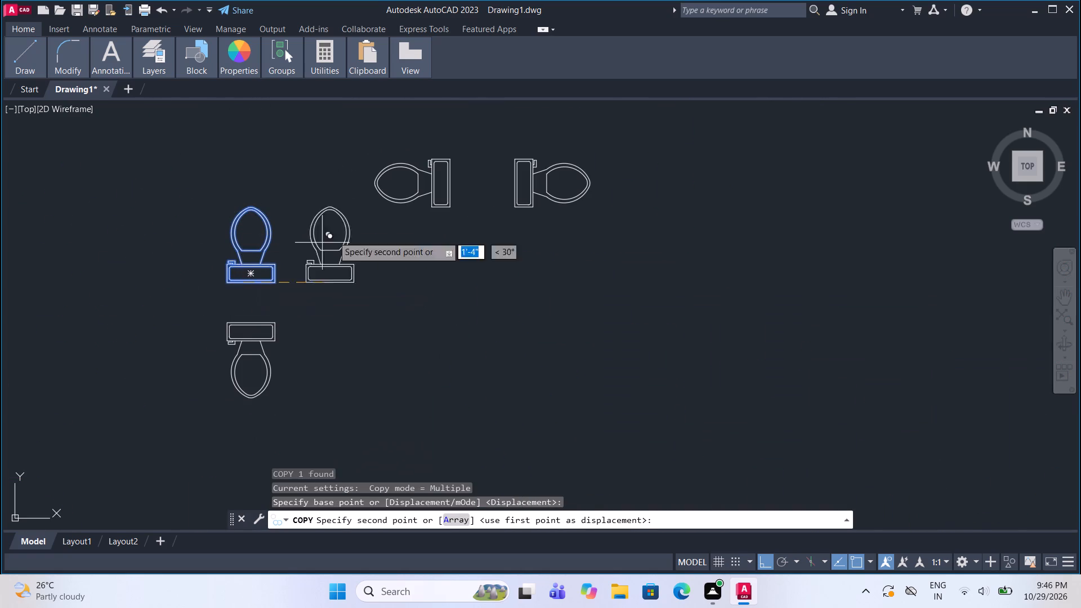
scroll(379, 221, down, 5)
key(F8)
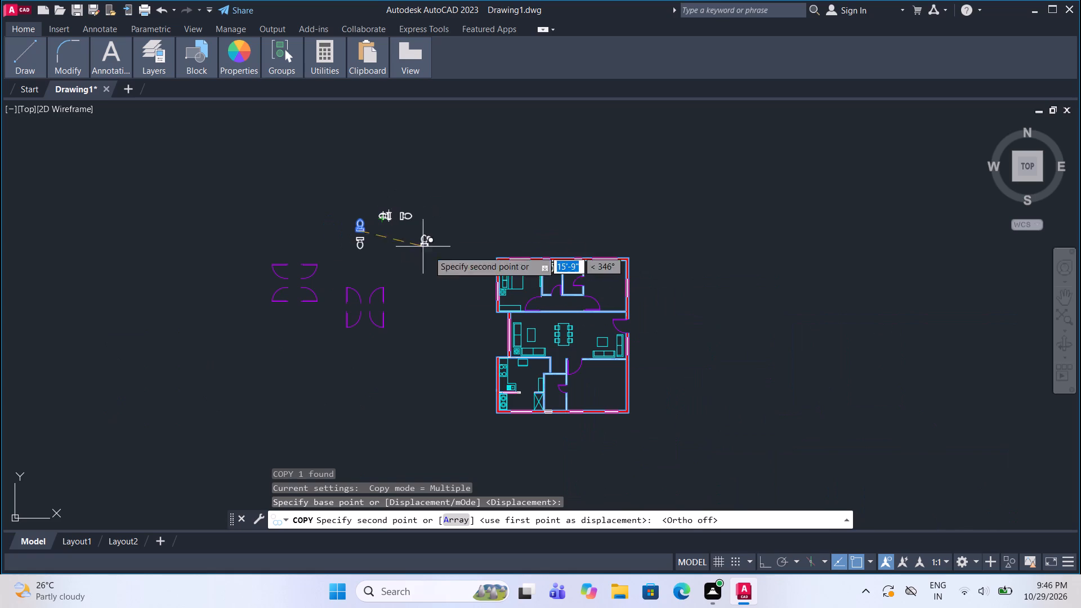
scroll(577, 406, up, 3)
scroll(463, 427, up, 2)
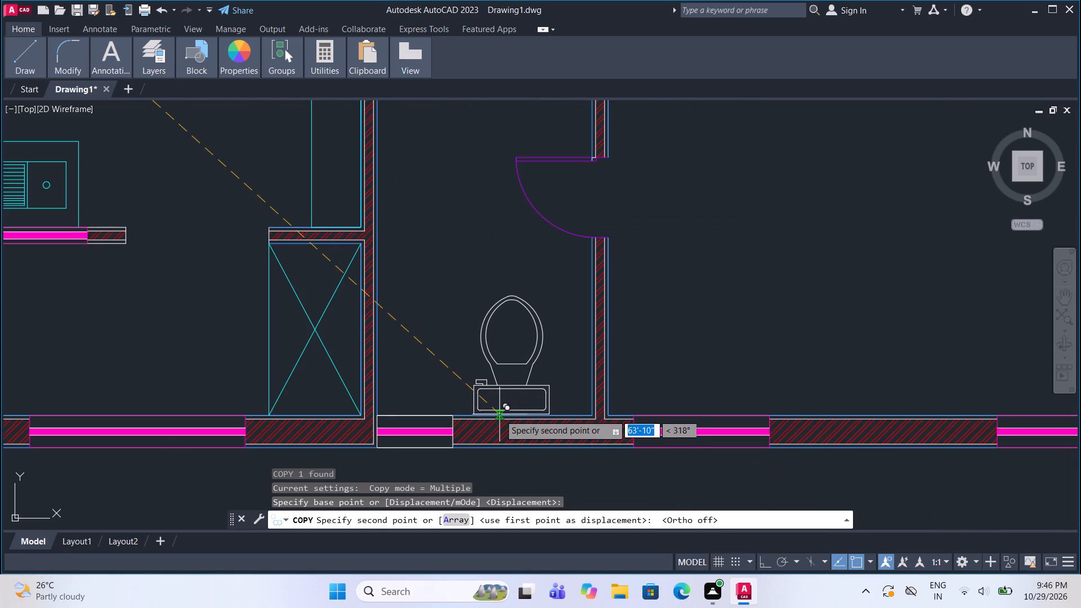
click(499, 414)
key(Escape)
Select all toilets similar to the new one and move them to the fur layer.
click(503, 367)
right_click(503, 367)
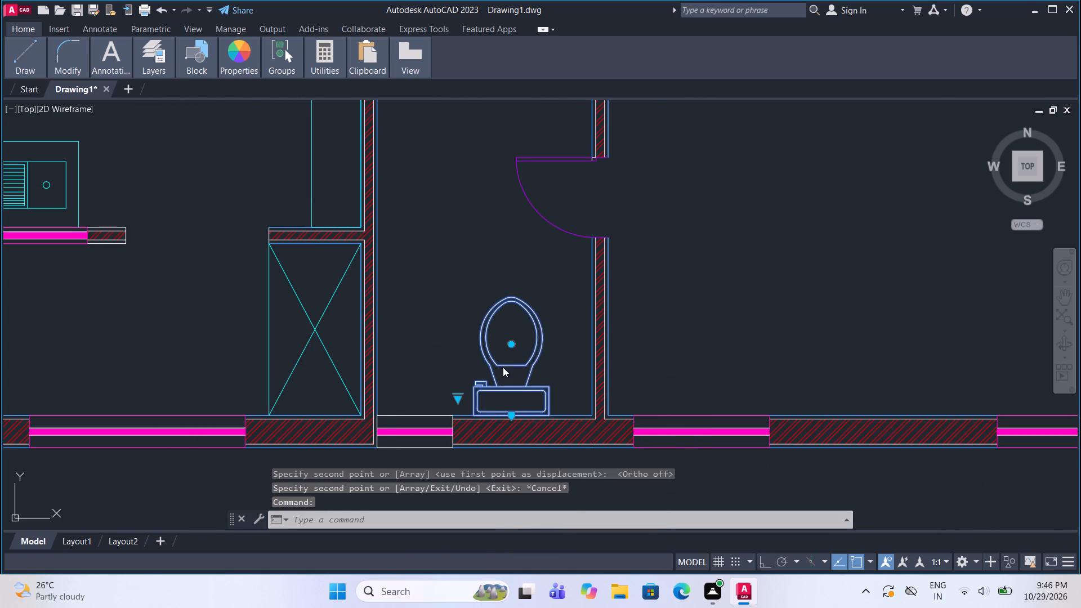
click(561, 433)
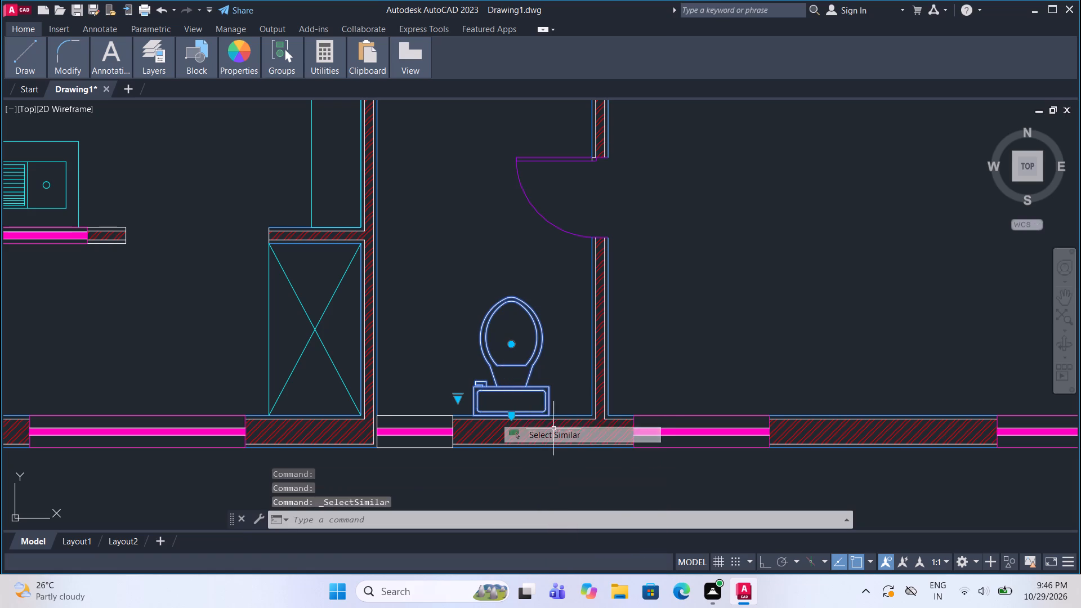
click(151, 49)
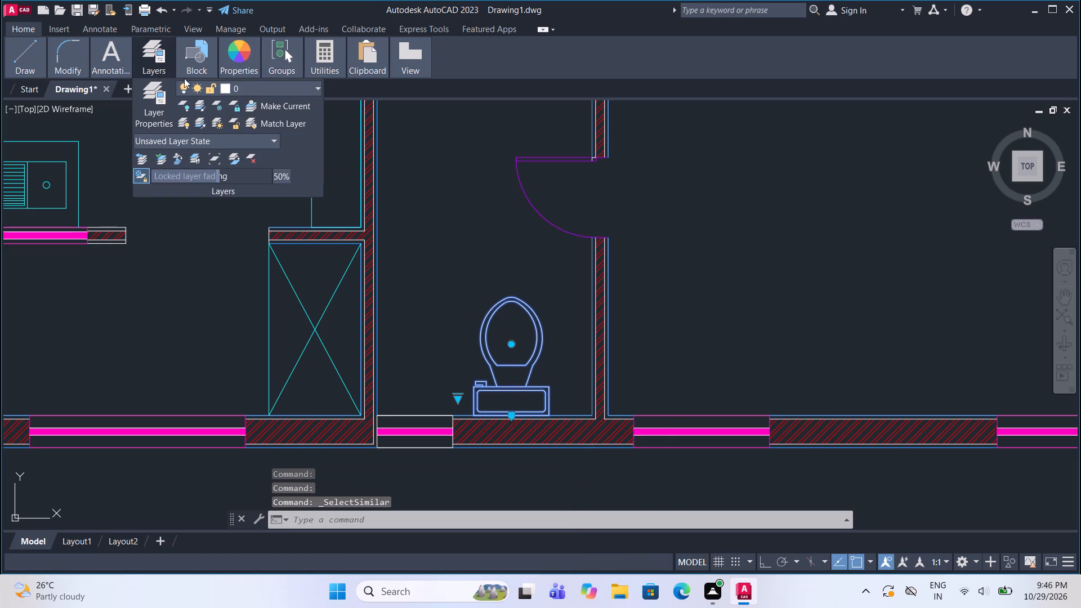
click(261, 84)
click(279, 140)
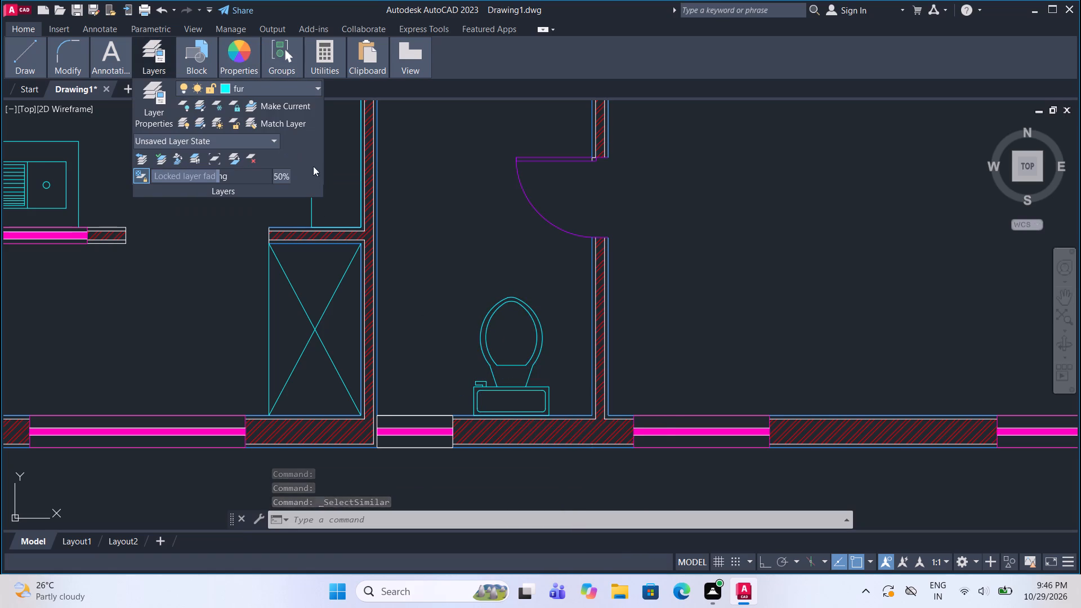
key(Escape)
Delete all the spare door and toilet symbols northwest of the floor plan.
scroll(505, 366, down, 4)
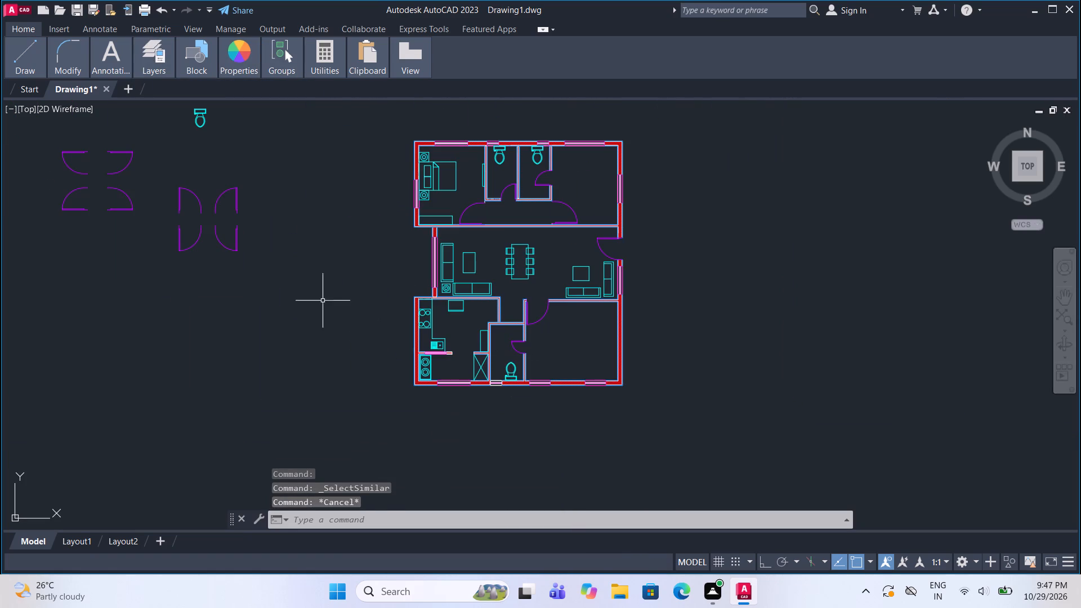
middle_drag(274, 267, 336, 346)
click(390, 379)
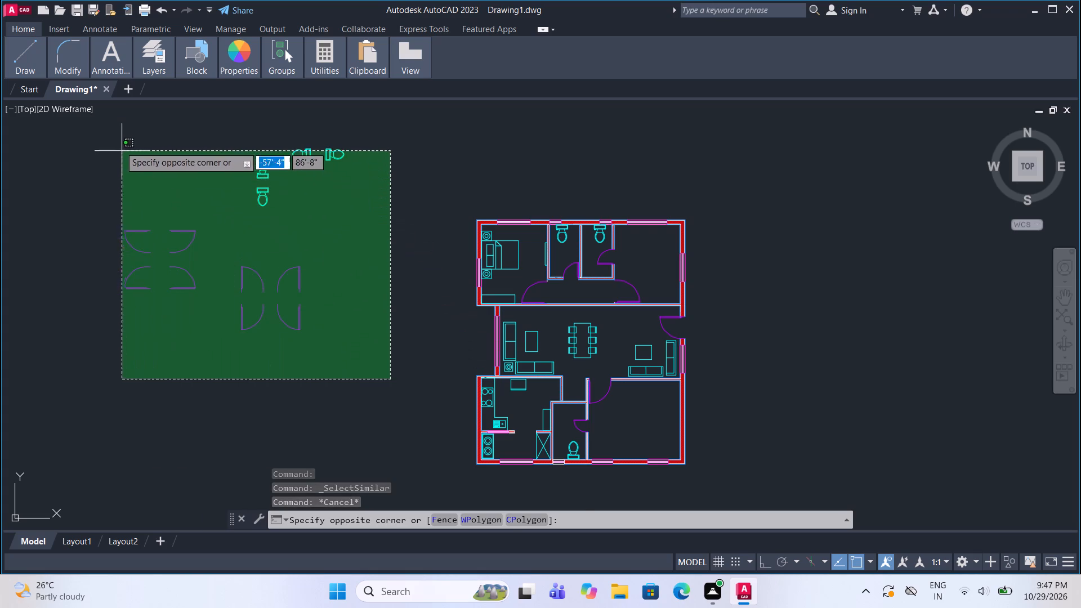
click(97, 126)
key(Delete)
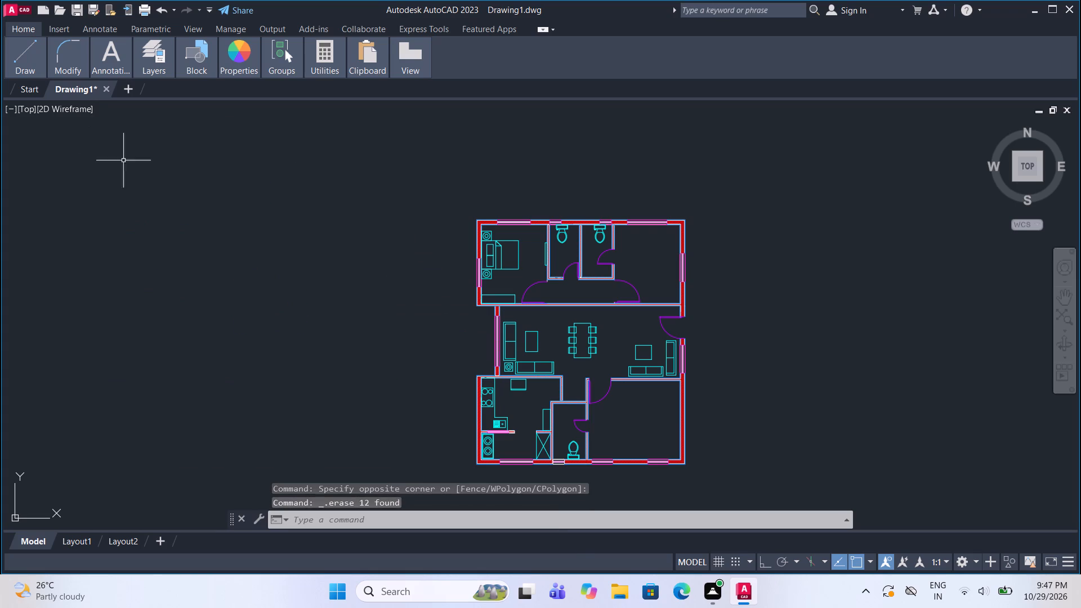
Mirror the northwest bedroom's bed and nightstands across the wall between the two northern bathrooms into the northeast bedroom, keeping the originals.
scroll(519, 274, up, 2)
click(502, 284)
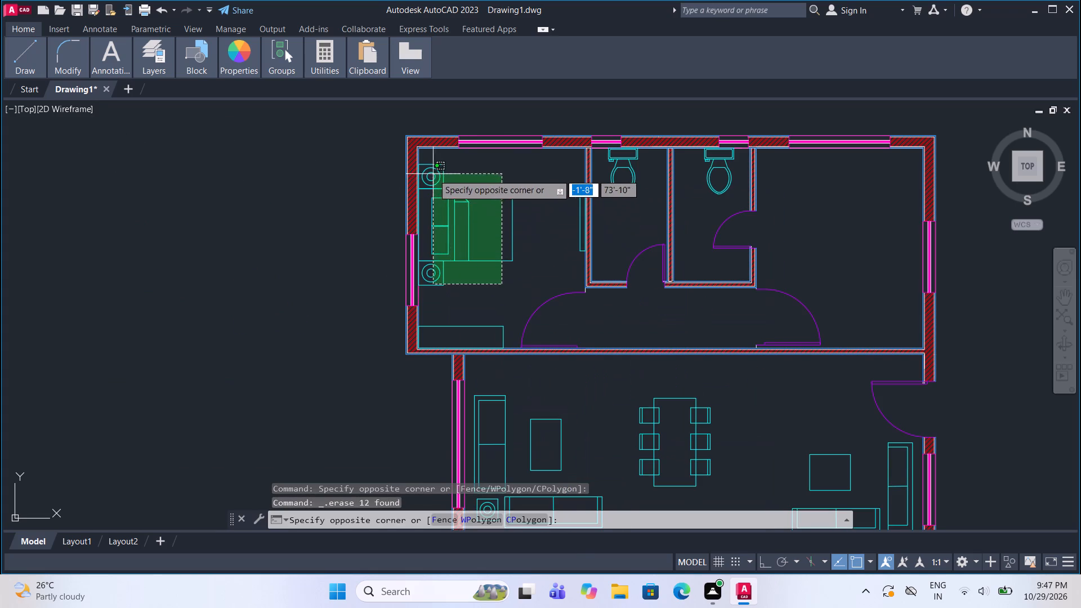
click(428, 161)
drag(515, 279, 510, 272)
click(427, 165)
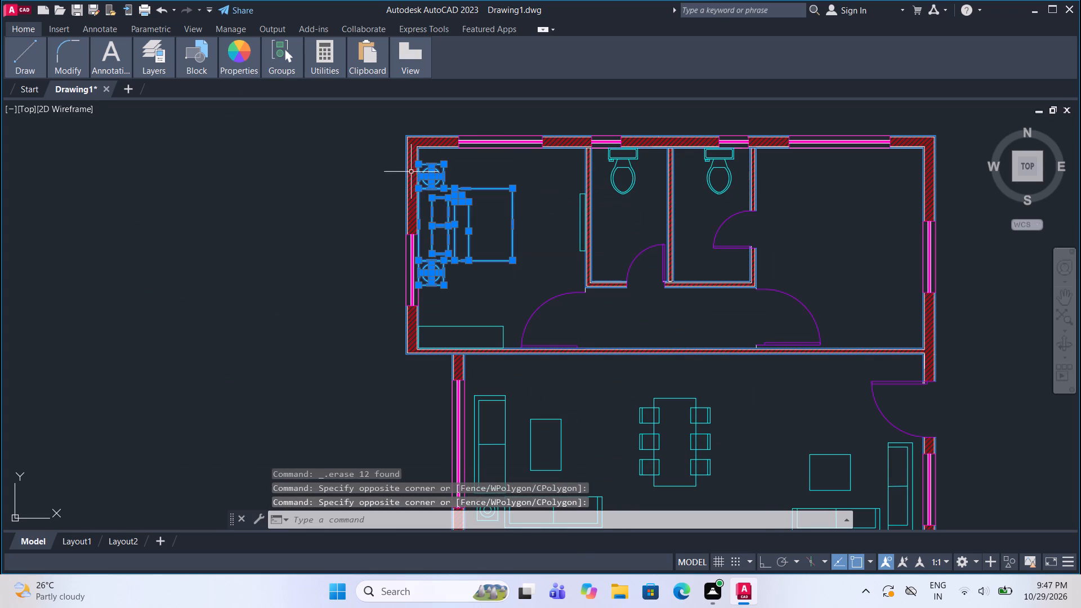
click(123, 100)
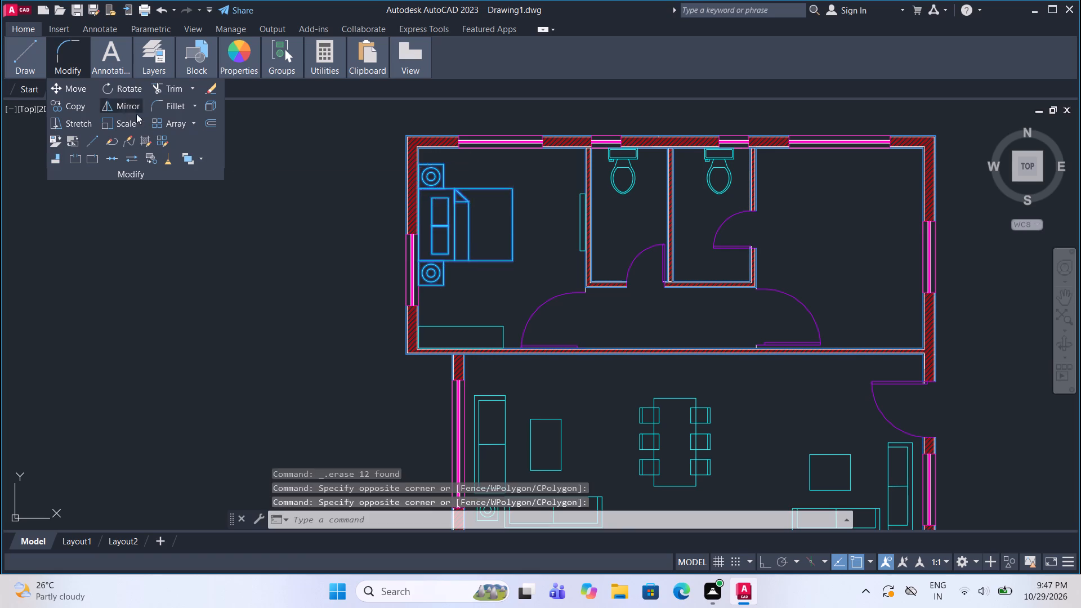
click(671, 236)
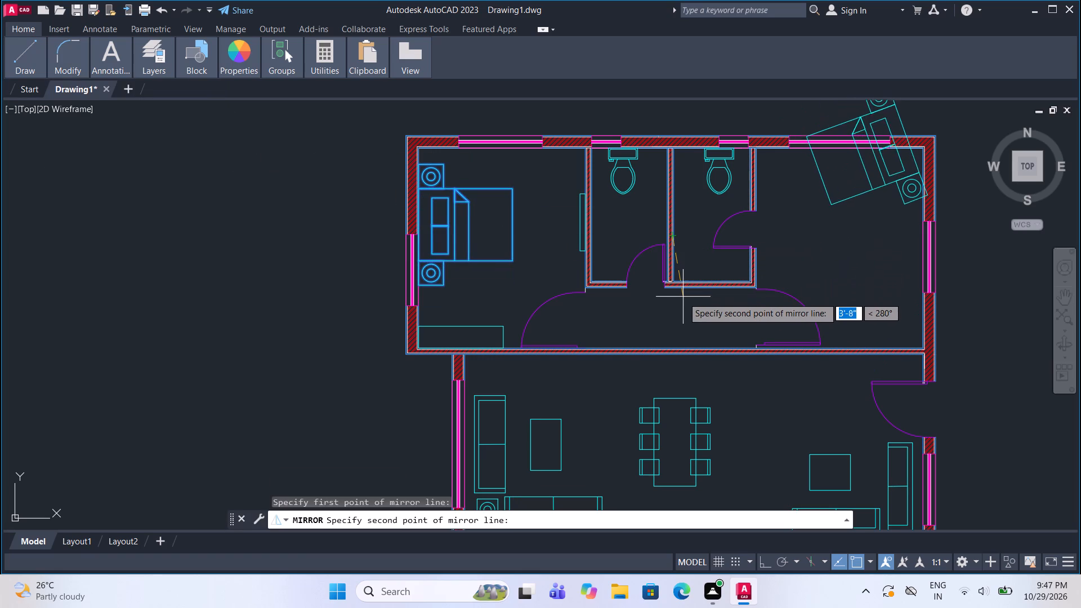
key(F8)
click(686, 321)
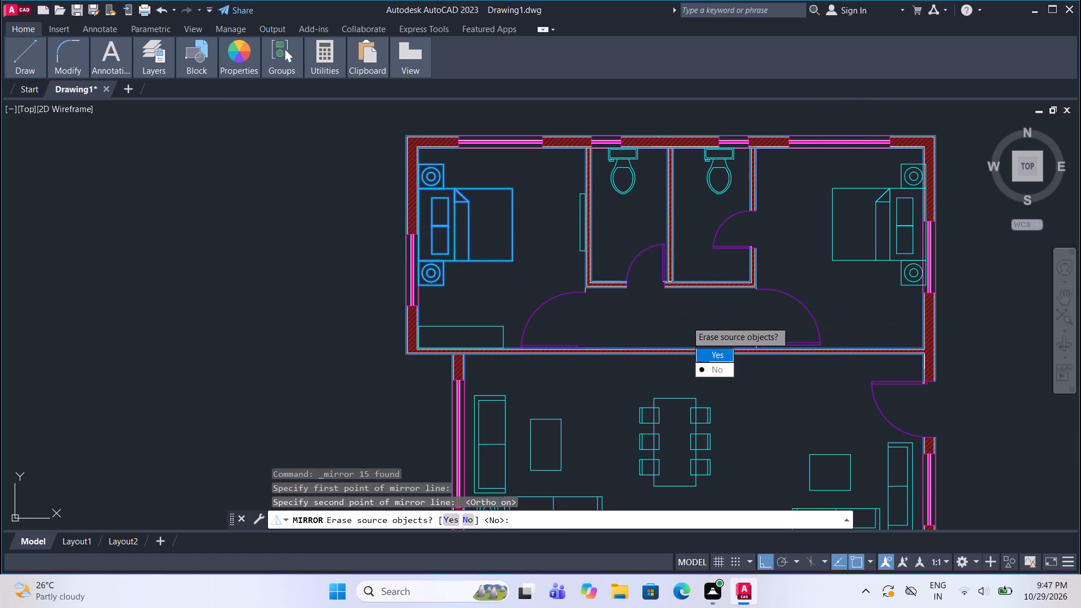
drag(718, 372, 686, 321)
Move the mirrored bed and its nightstands slightly north along the east wall.
scroll(935, 211, up, 2)
middle_drag(935, 211, 766, 243)
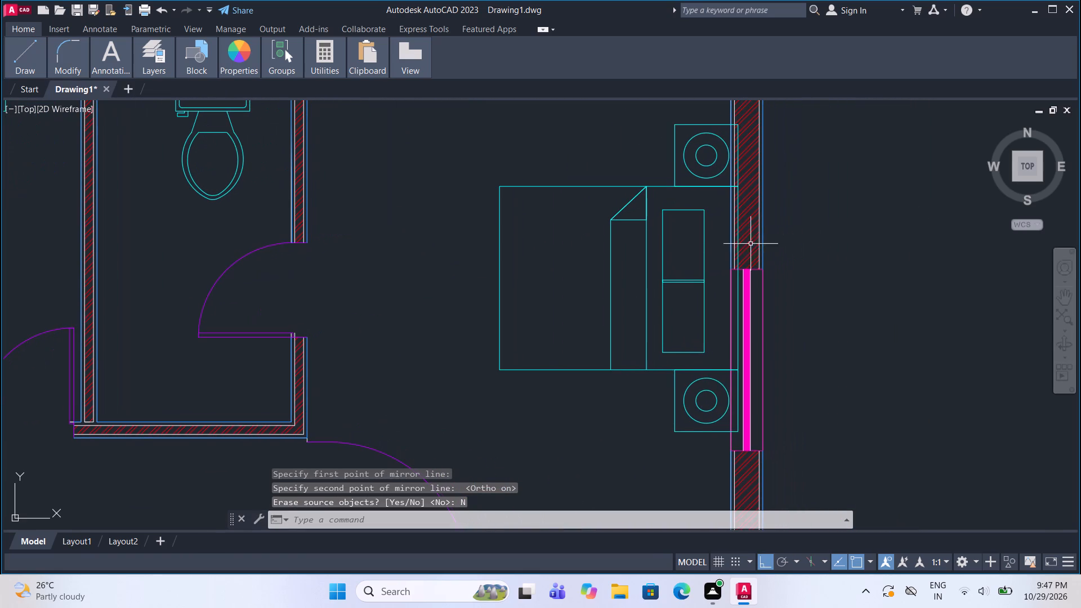
middle_click(710, 248)
drag(717, 445, 715, 436)
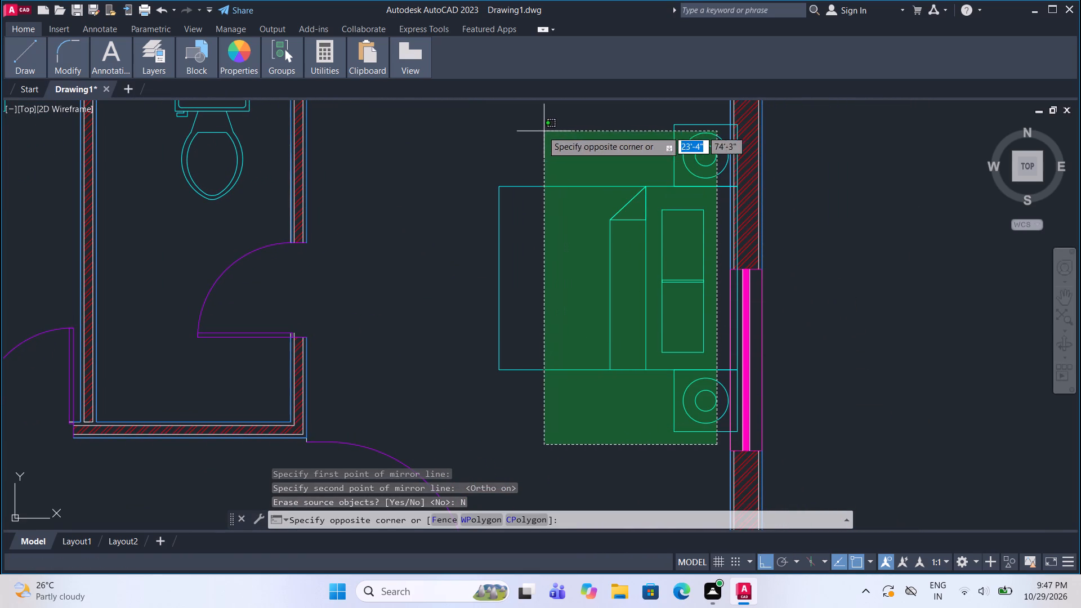
click(482, 128)
key(m)
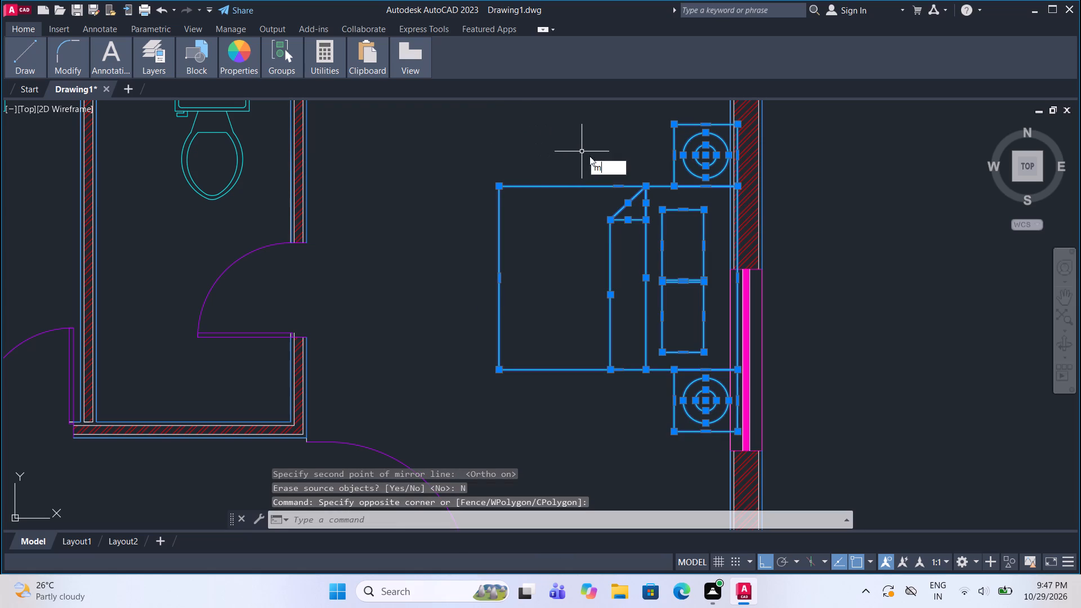
key(Return)
double_click(738, 279)
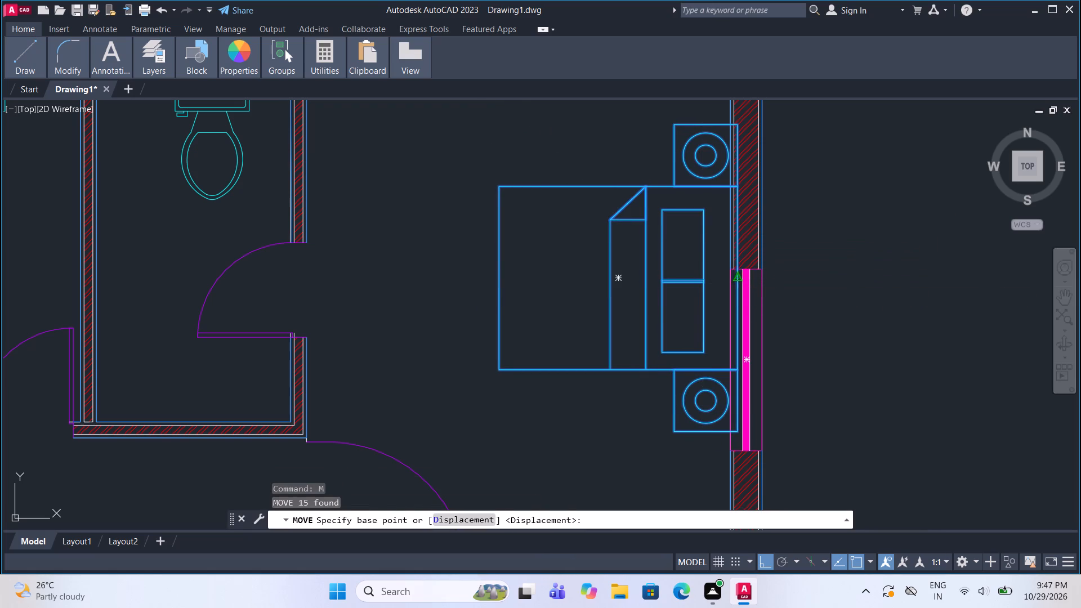
double_click(721, 261)
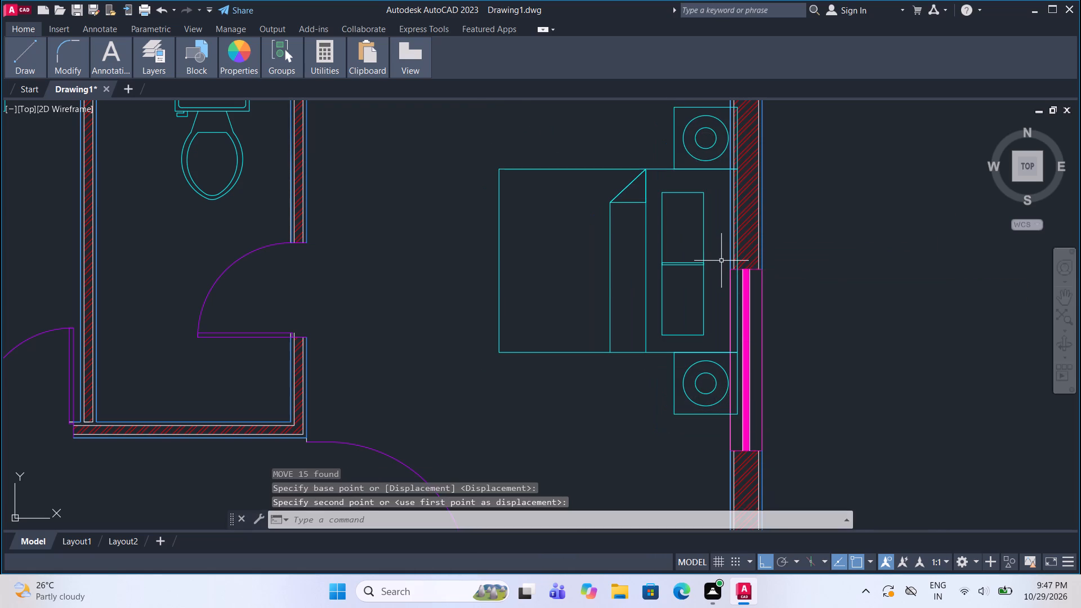
Move the northeast bedroom's bed and nightstands about 3" west, clear of the east wall's inner line.
click(446, 371)
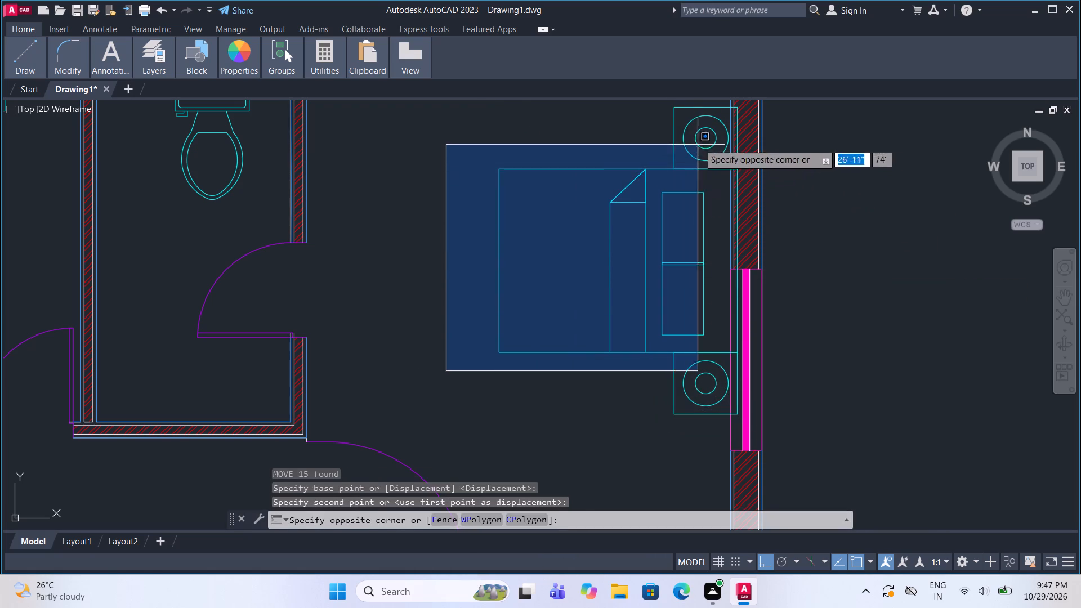
click(709, 128)
drag(702, 434, 699, 414)
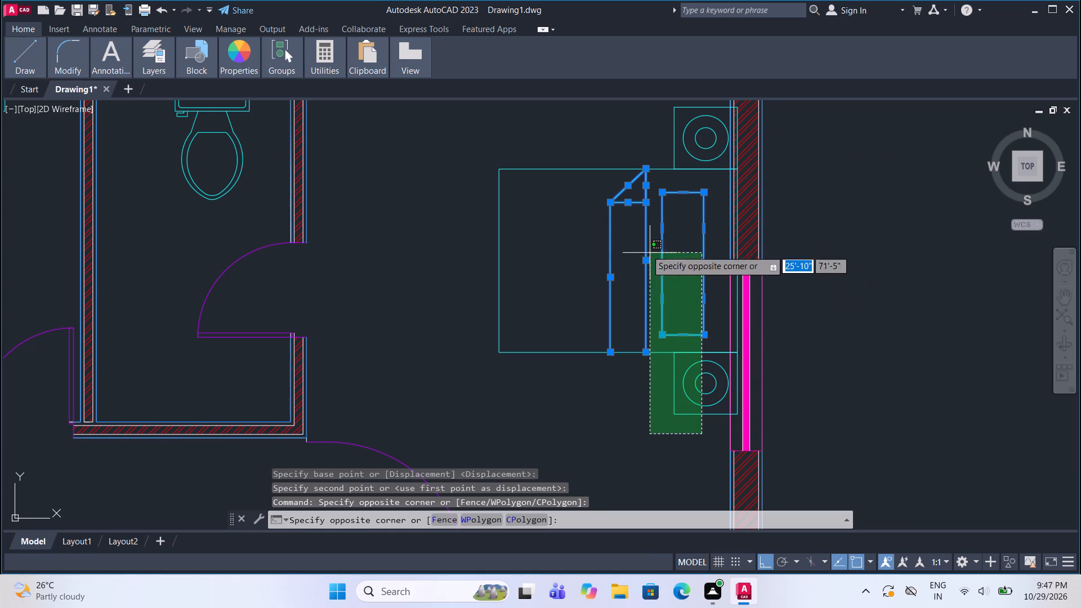
click(486, 113)
key(m)
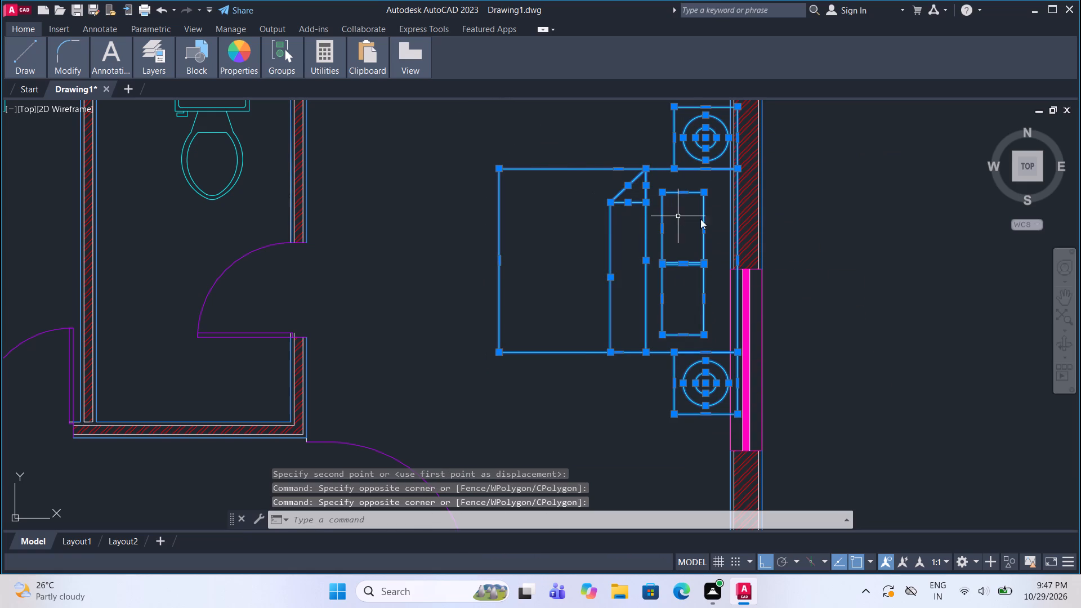
key(Return)
scroll(735, 244, up, 2)
click(739, 243)
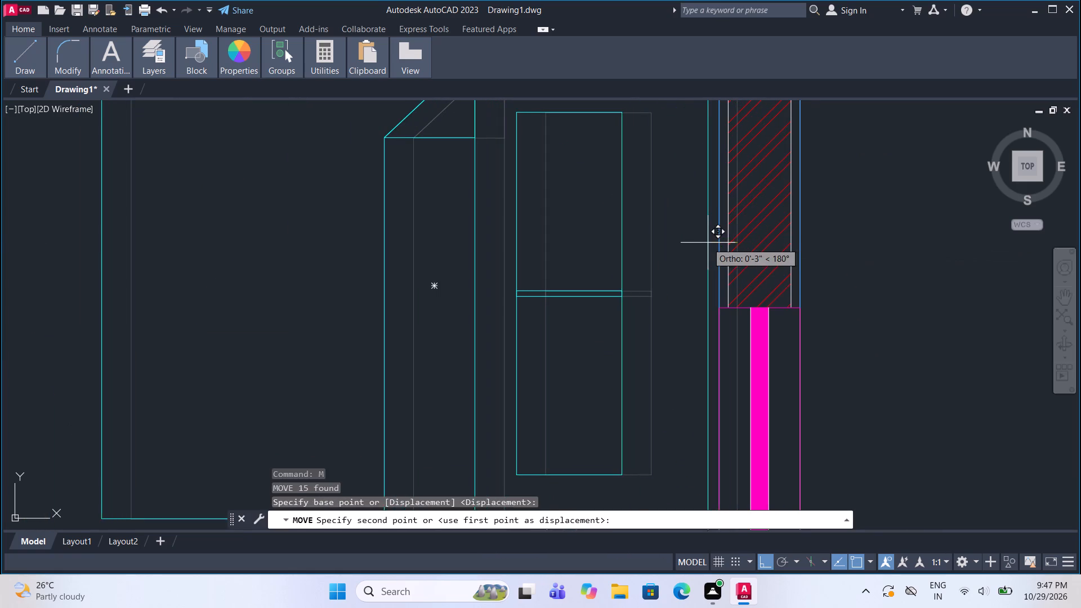
click(703, 242)
Copy the rectangle in the northwest bedroom's southwest corner about 25'-2" east to the northeast bedroom's southeast corner.
scroll(678, 210, down, 5)
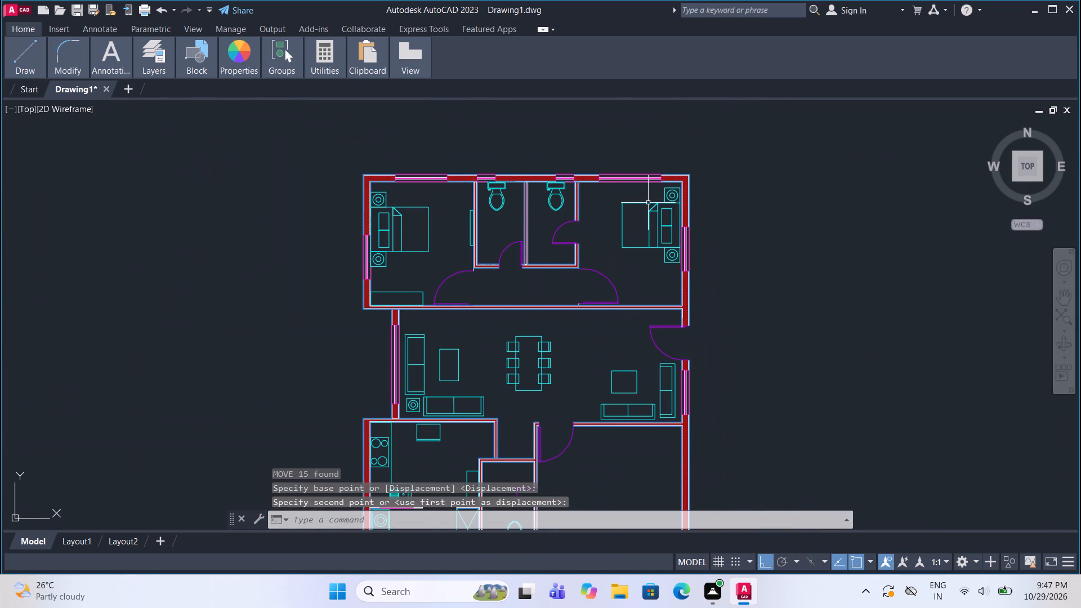
scroll(640, 267, down, 1)
scroll(650, 291, up, 2)
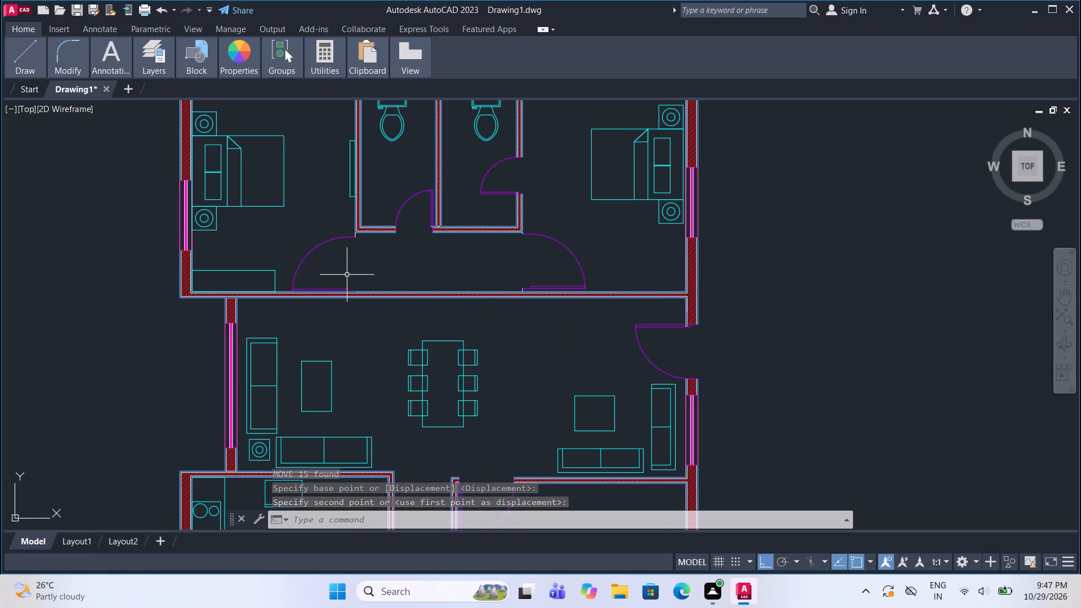
click(235, 271)
text(co)
key(Return)
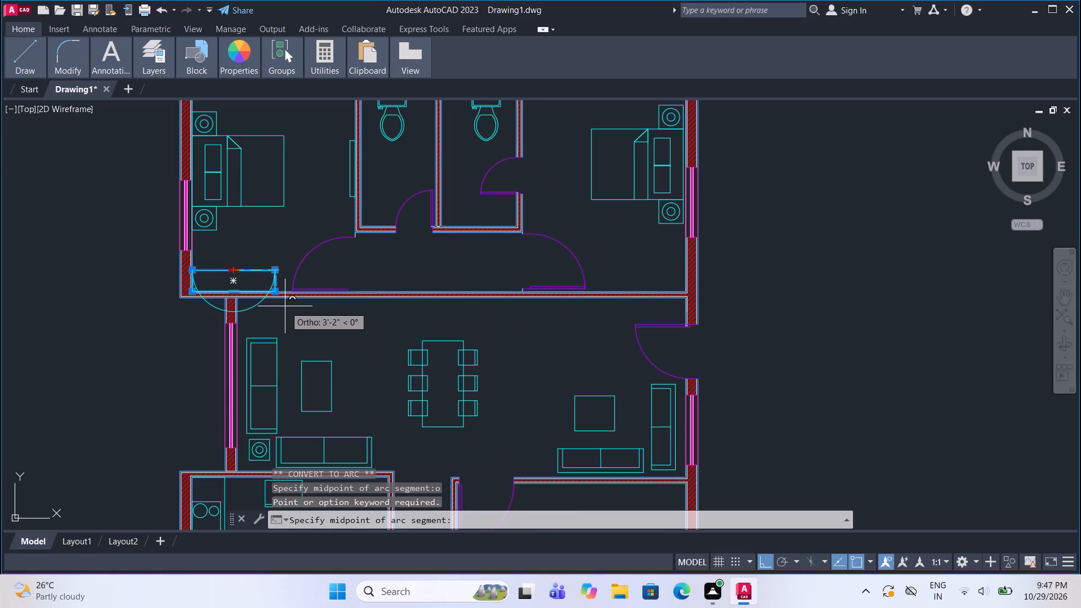
key(Escape)
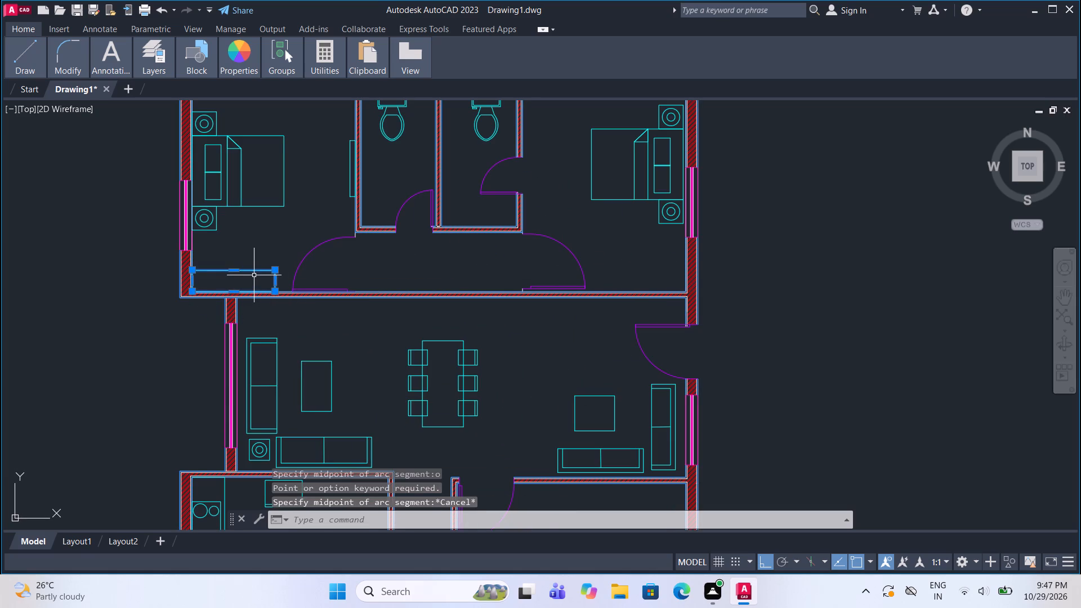
text(co)
key(Return)
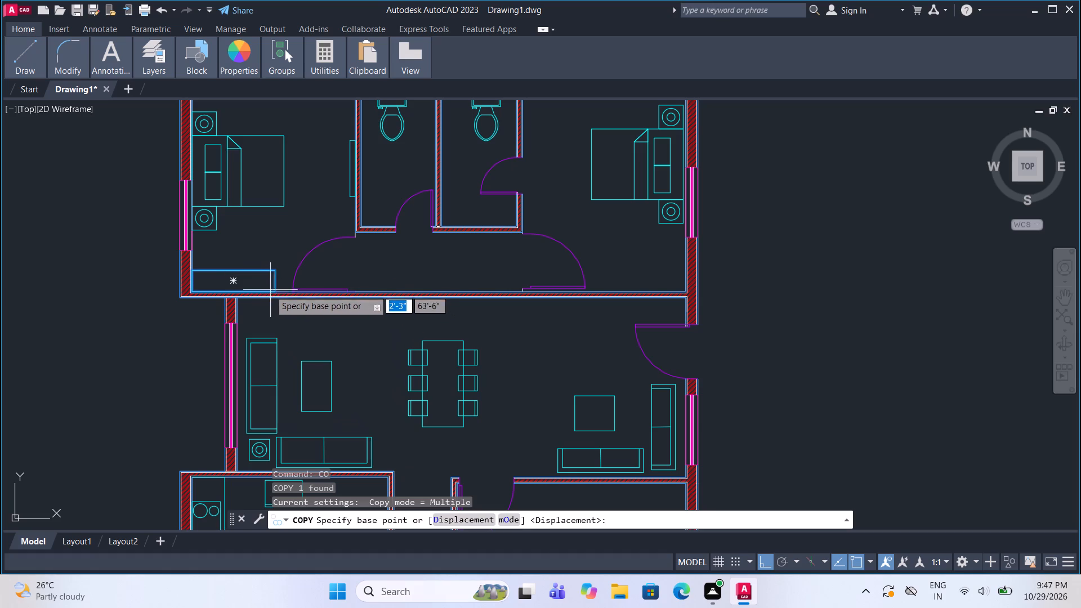
click(271, 290)
scroll(613, 303, up, 1)
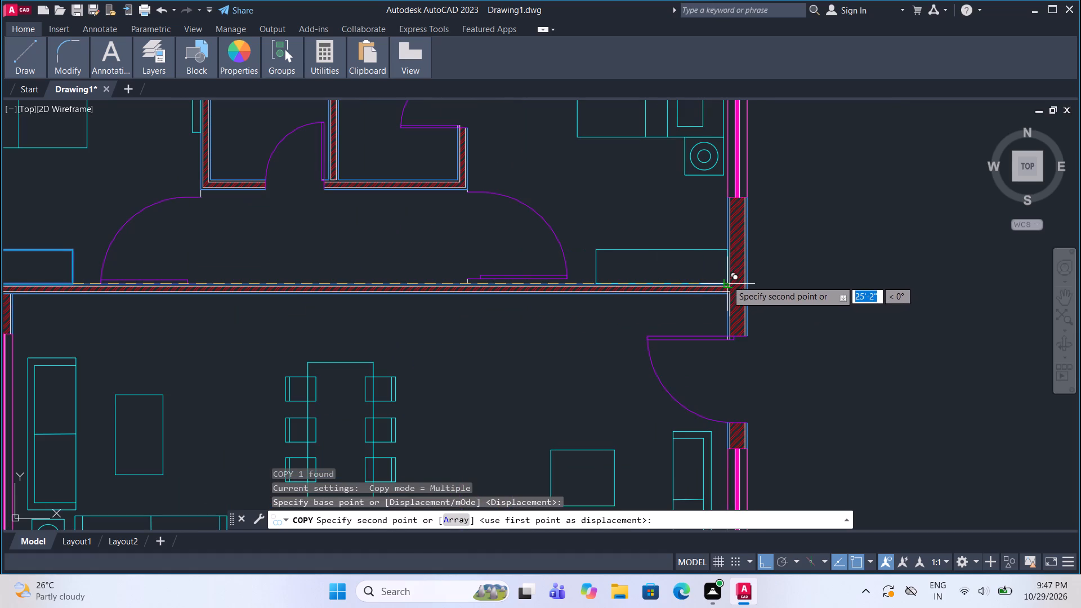
click(727, 281)
key(Escape)
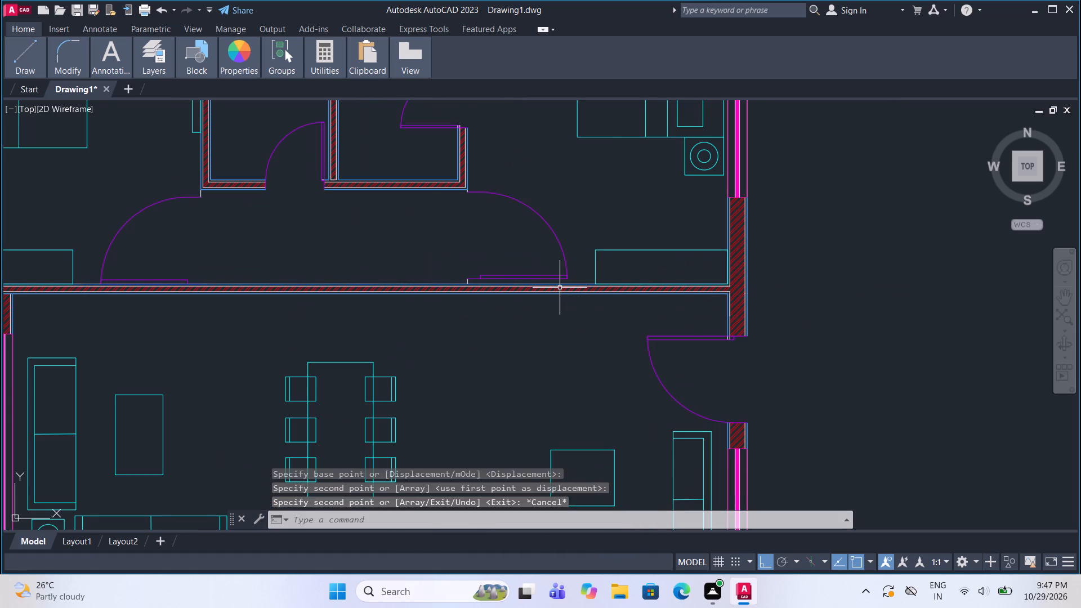
Draw two short lines across the wall between the northern rooms and the living-dining area, one aligned with the bathroom block's west wall, one near its east wall.
scroll(559, 288, down, 2)
middle_drag(577, 356, 575, 346)
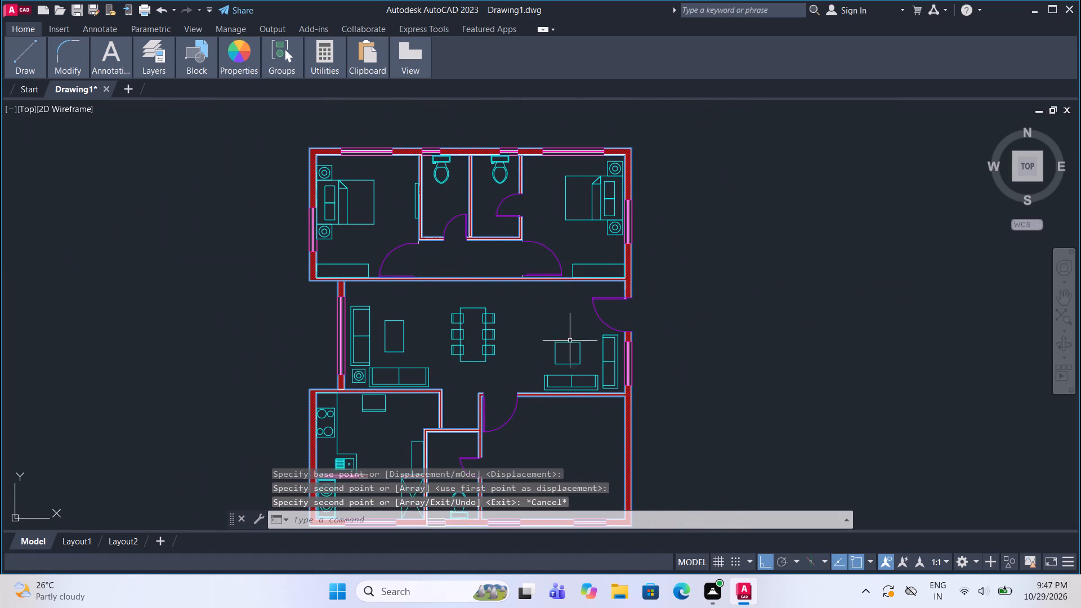
scroll(434, 279, up, 3)
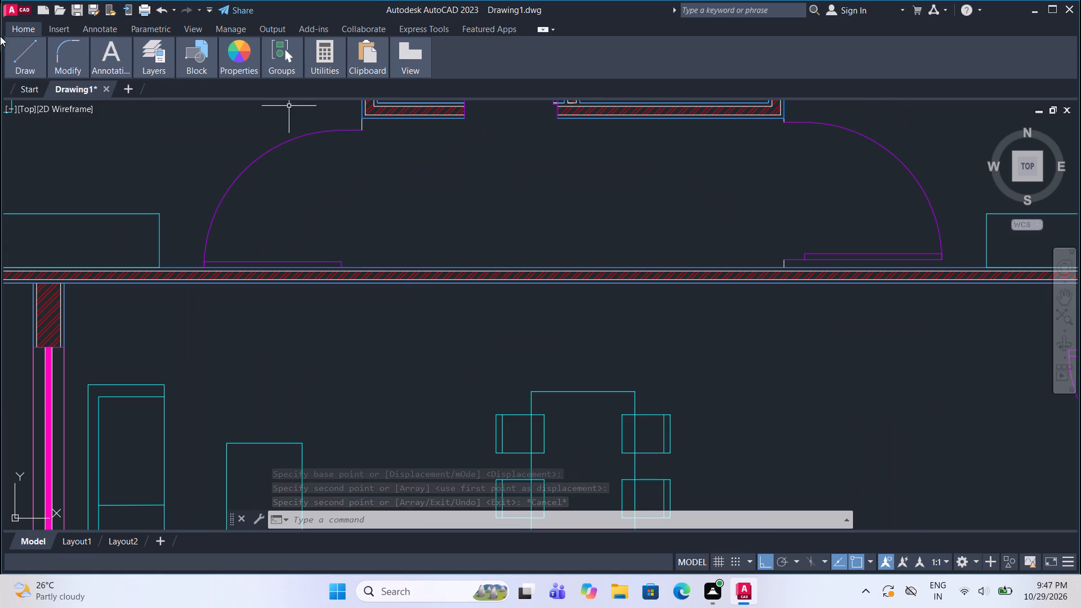
click(19, 58)
click(23, 96)
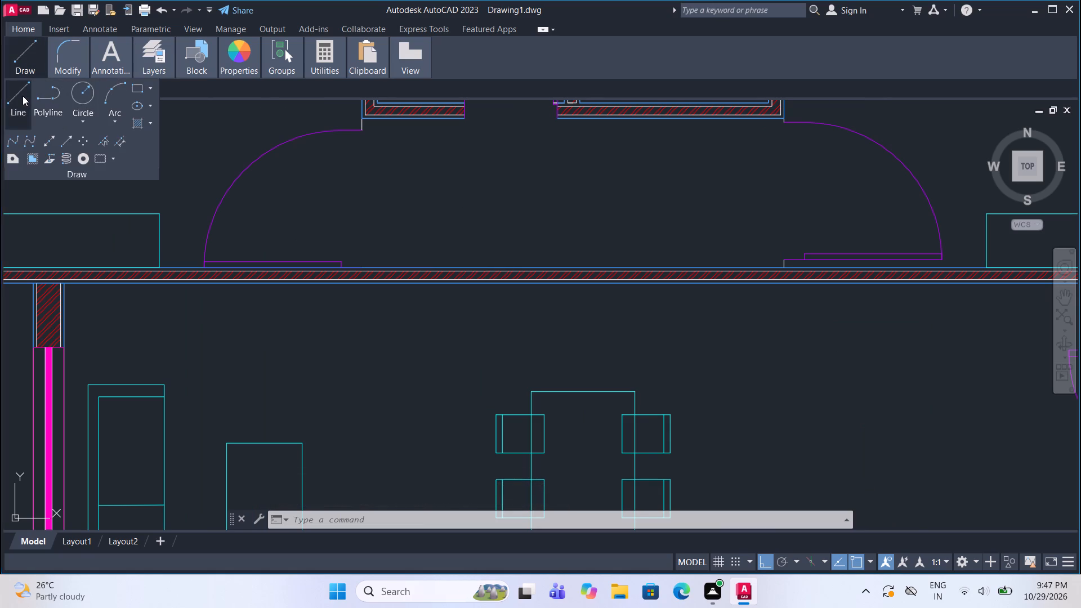
click(361, 267)
click(360, 285)
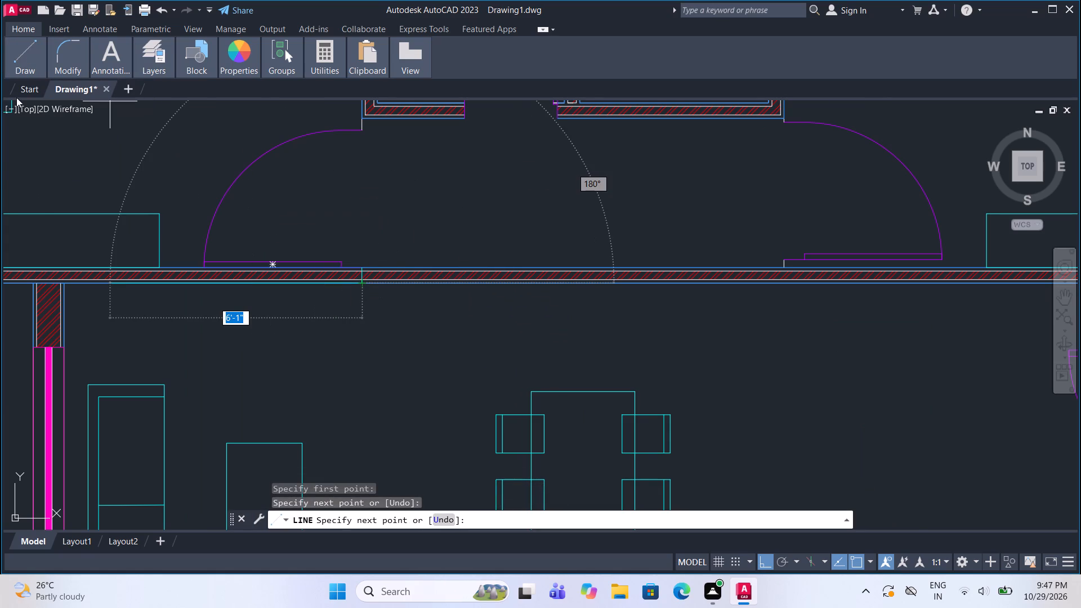
click(17, 59)
click(21, 96)
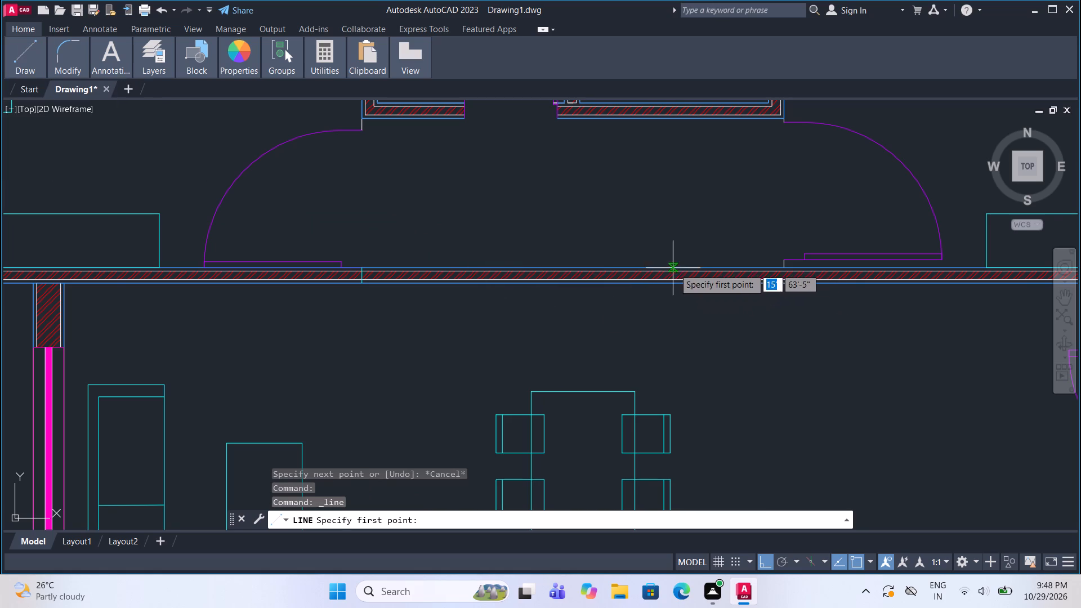
click(731, 269)
click(731, 281)
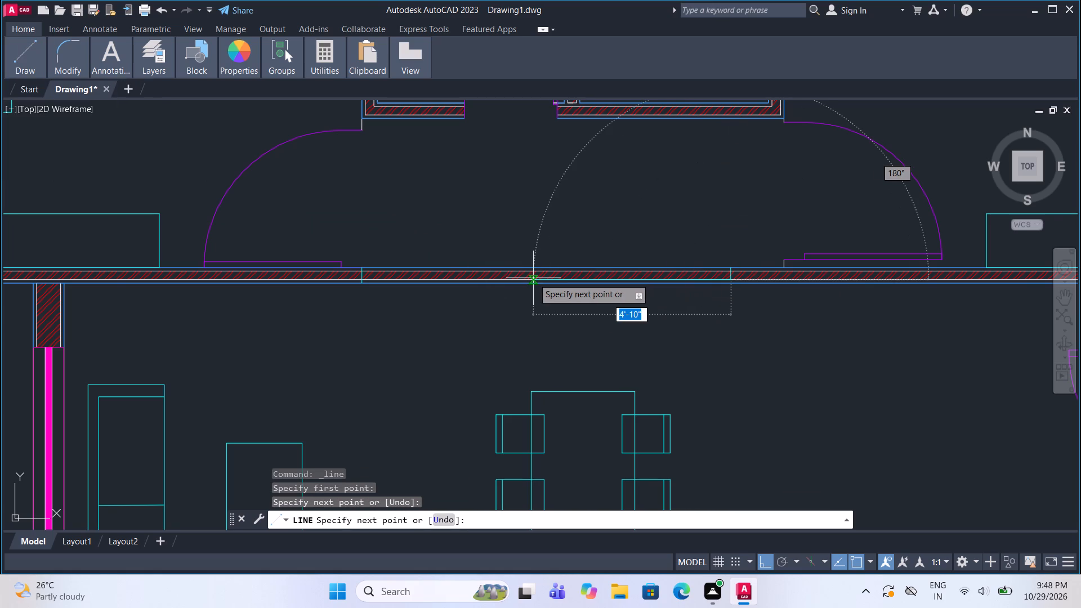
key(Escape)
Trim the wall lines and hatch between the two cross lines to open a passage south of the northern bathrooms.
text(tr)
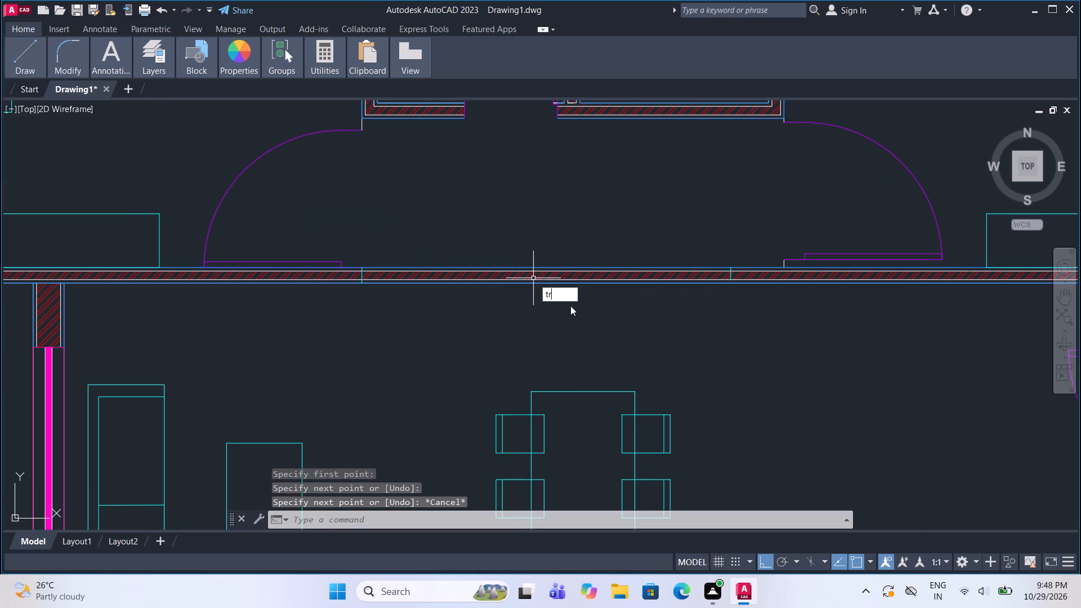
click(584, 306)
drag(568, 248, 559, 330)
click(559, 330)
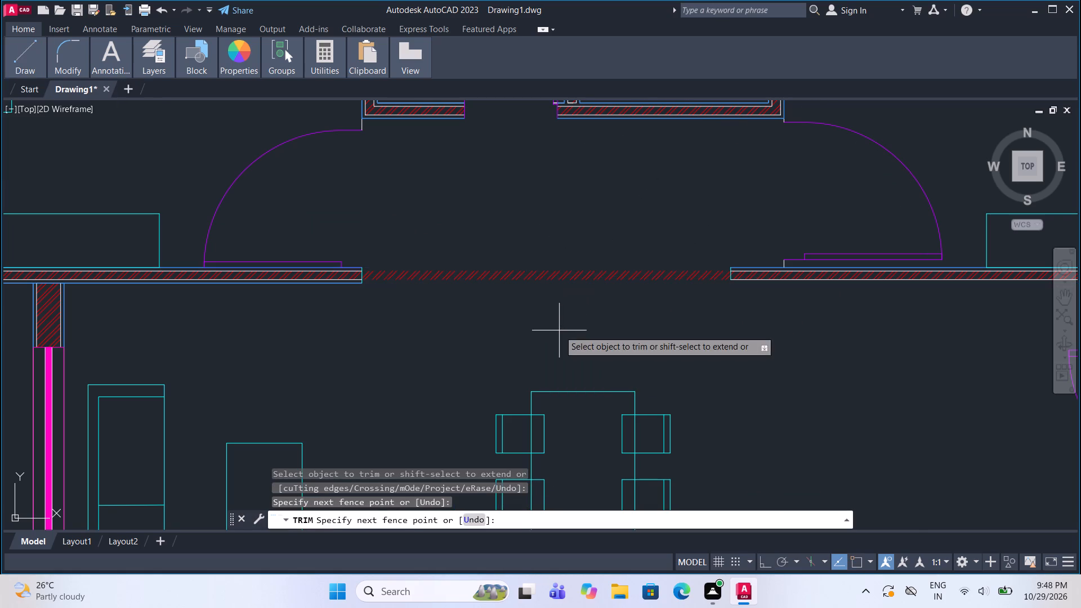
drag(533, 272, 531, 281)
double_click(530, 277)
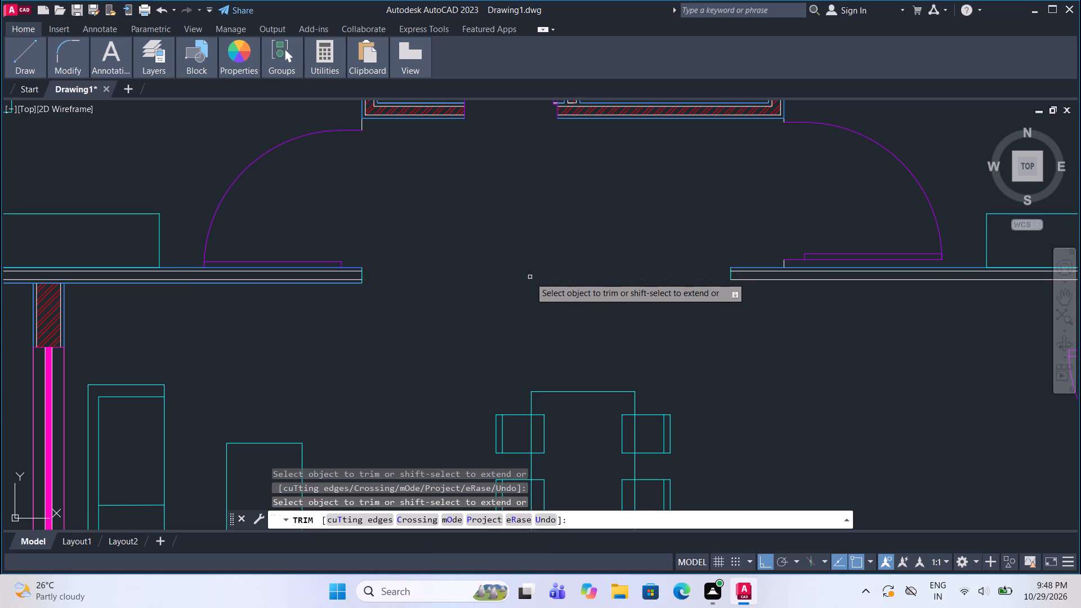
scroll(507, 300, down, 1)
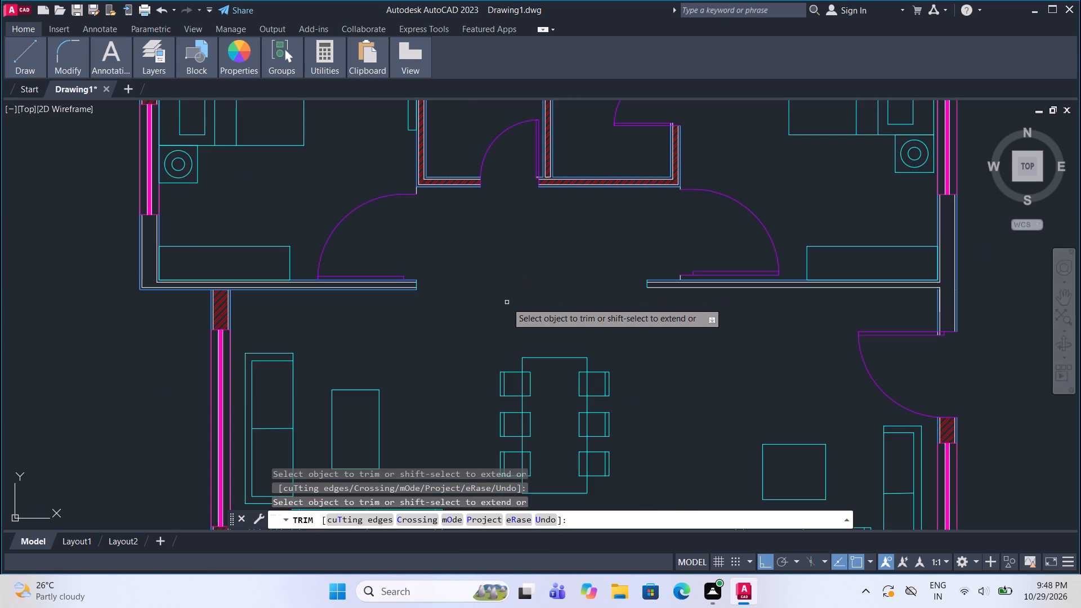
key(Escape)
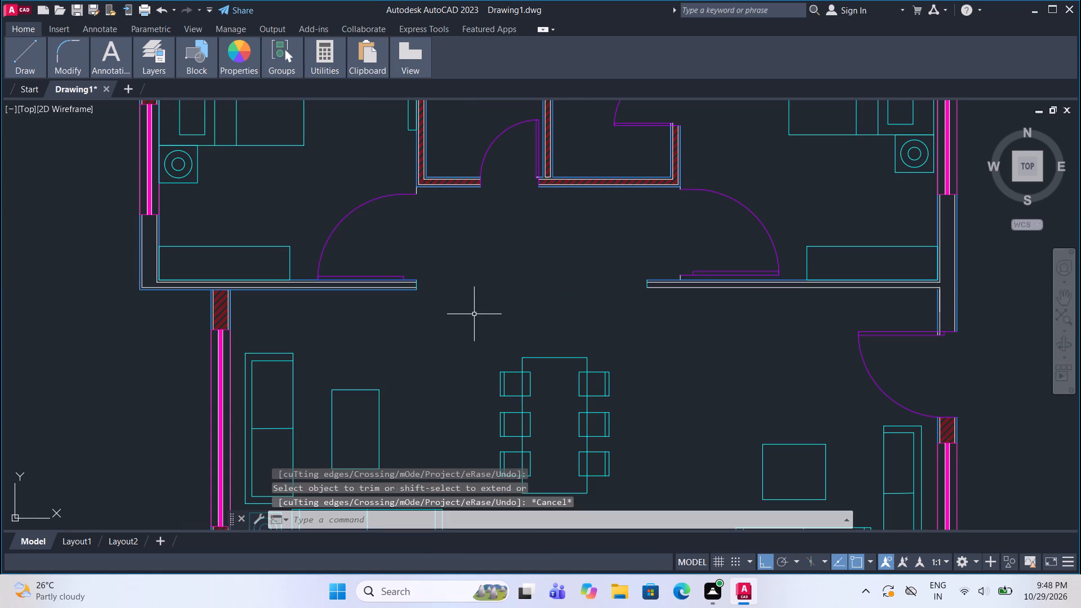
On the wall layer, draw a short line across the top of the kitchen's east wall, level with the north wall's inner line.
scroll(474, 314, down, 2)
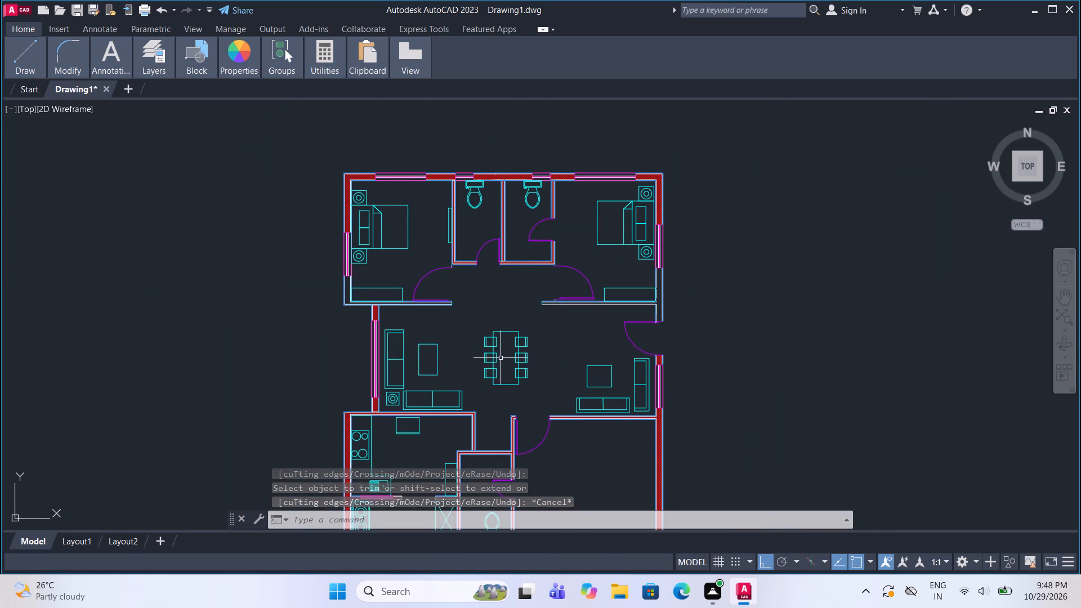
middle_drag(501, 358, 502, 281)
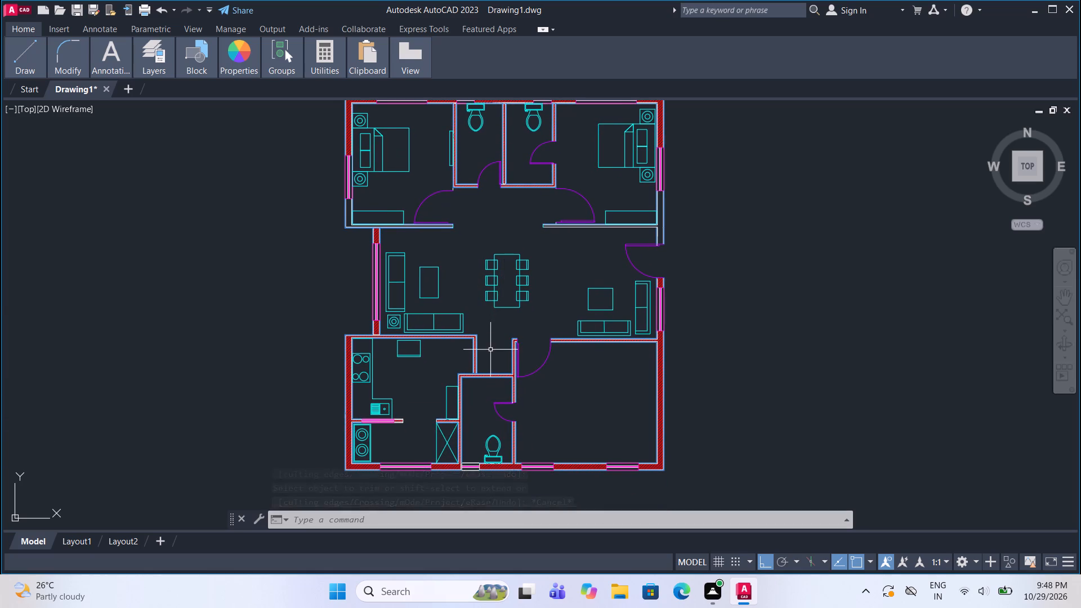
scroll(466, 380, up, 3)
scroll(487, 191, up, 1)
middle_drag(487, 191, 492, 238)
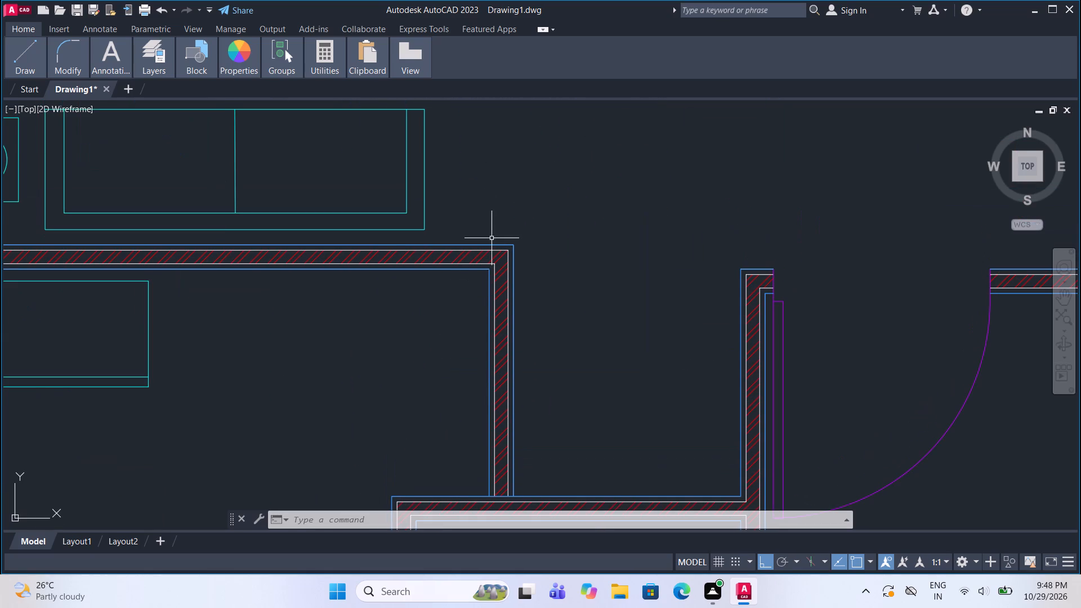
click(151, 45)
click(136, 46)
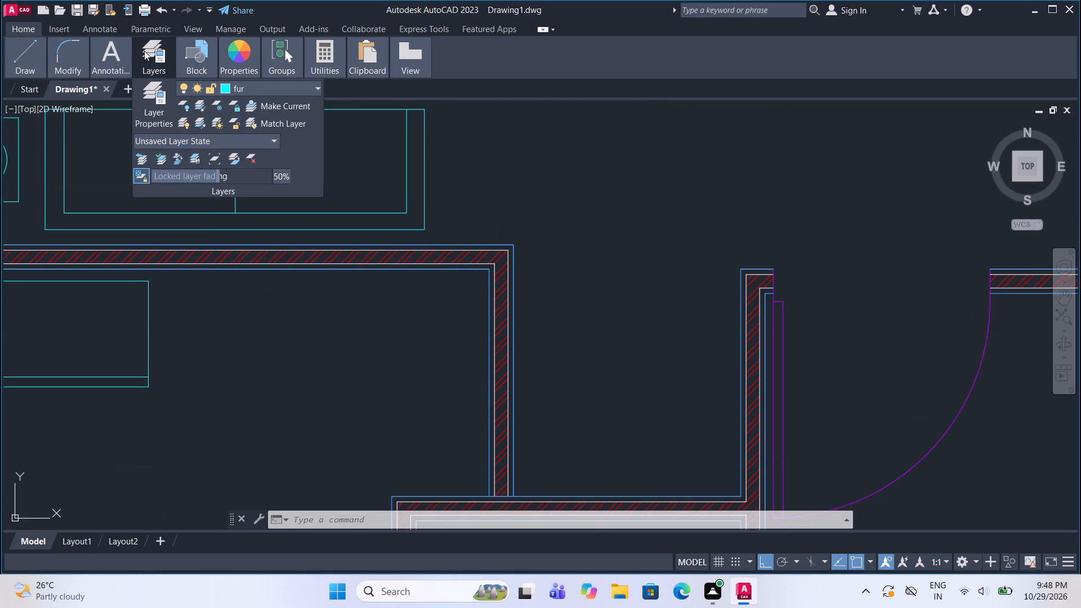
click(146, 52)
click(245, 84)
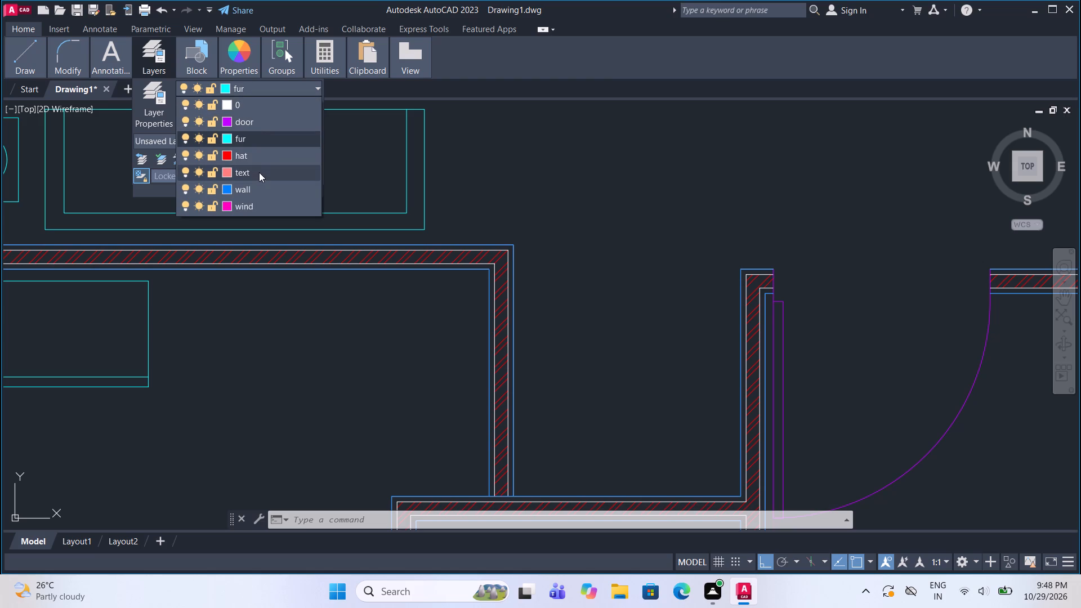
click(258, 194)
click(25, 60)
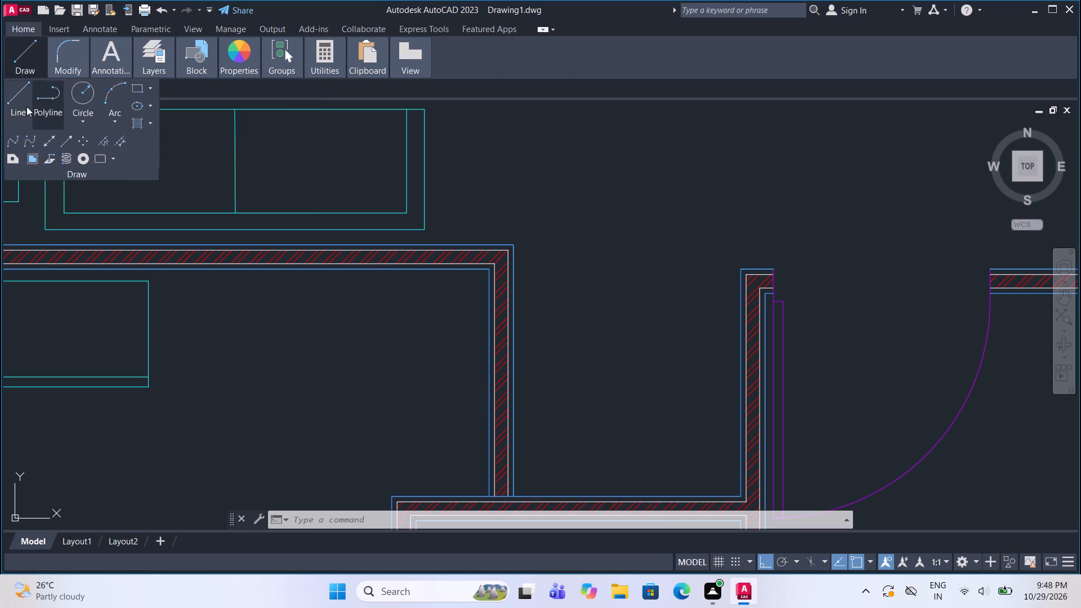
click(19, 96)
scroll(525, 273, up, 1)
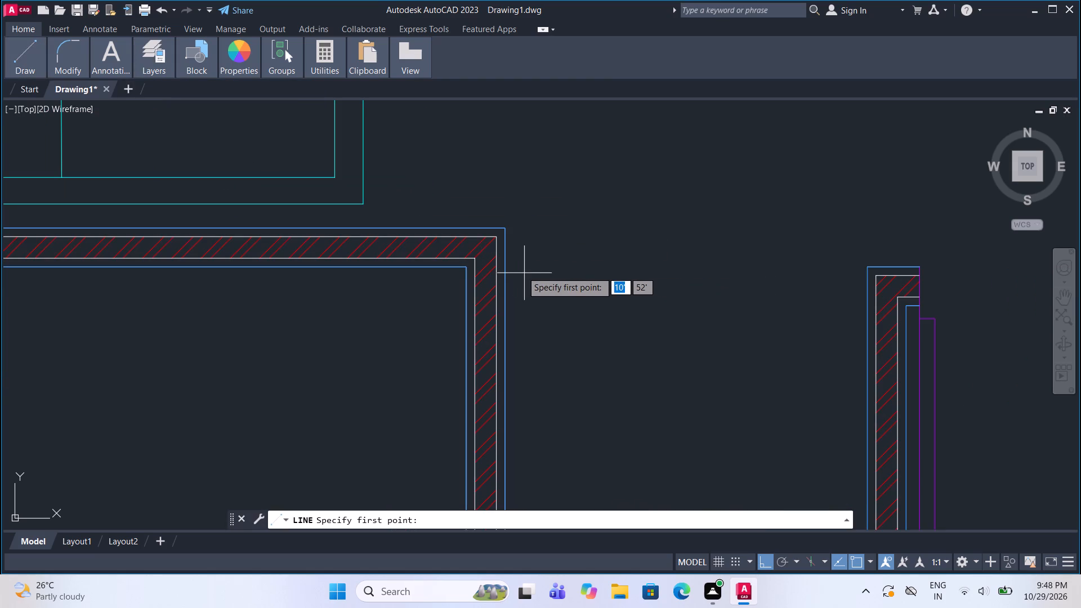
scroll(514, 267, up, 1)
click(434, 270)
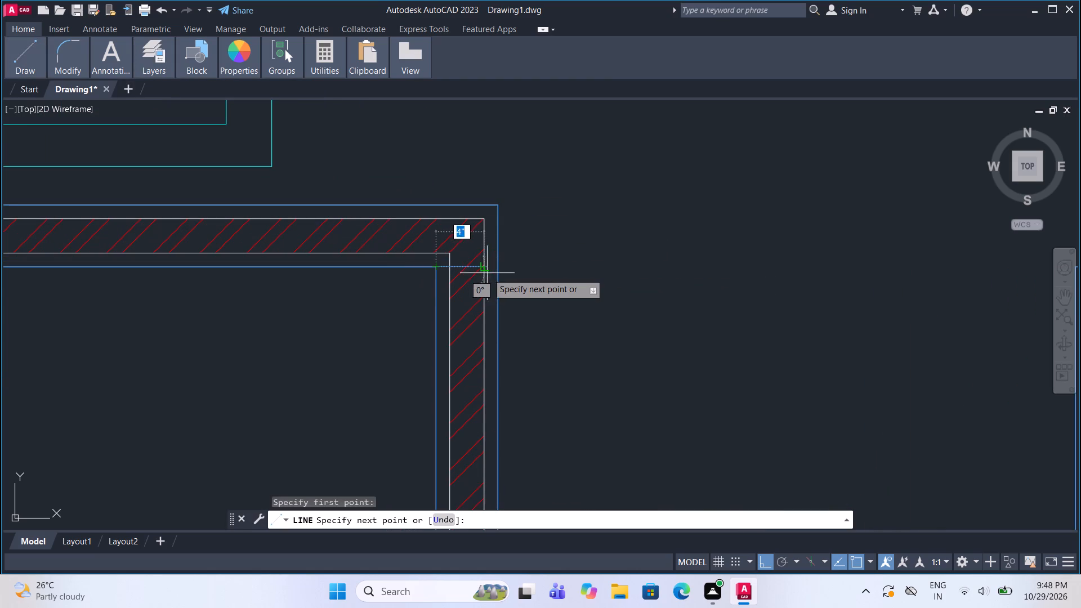
click(495, 269)
scroll(519, 292, down, 3)
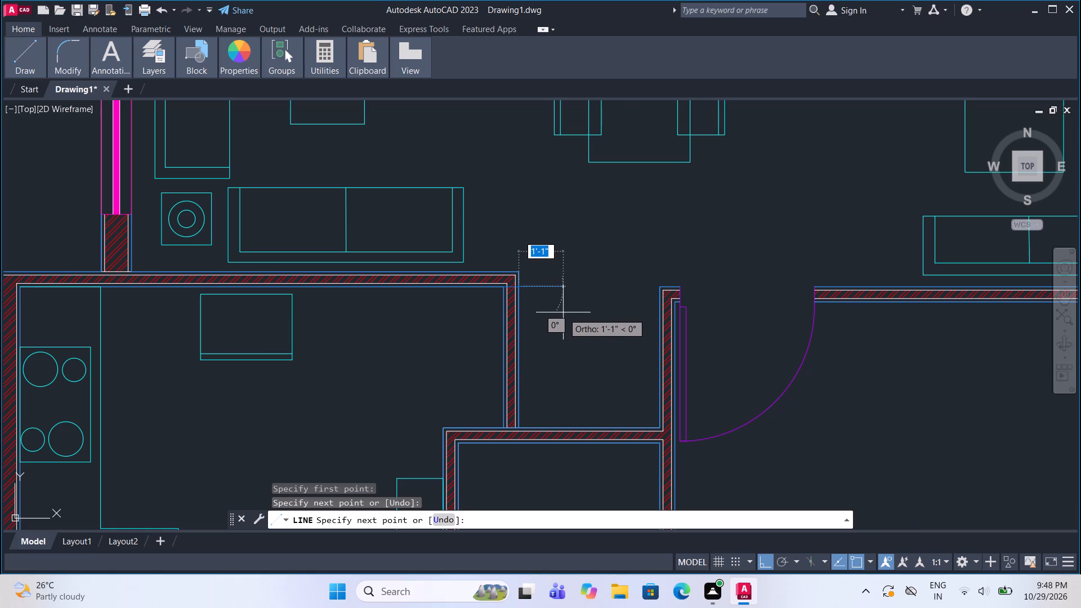
key(Escape)
Trim away the kitchen's east wall lines and hatch below the cross line, opening the kitchen to the hallway.
middle_drag(543, 364, 525, 337)
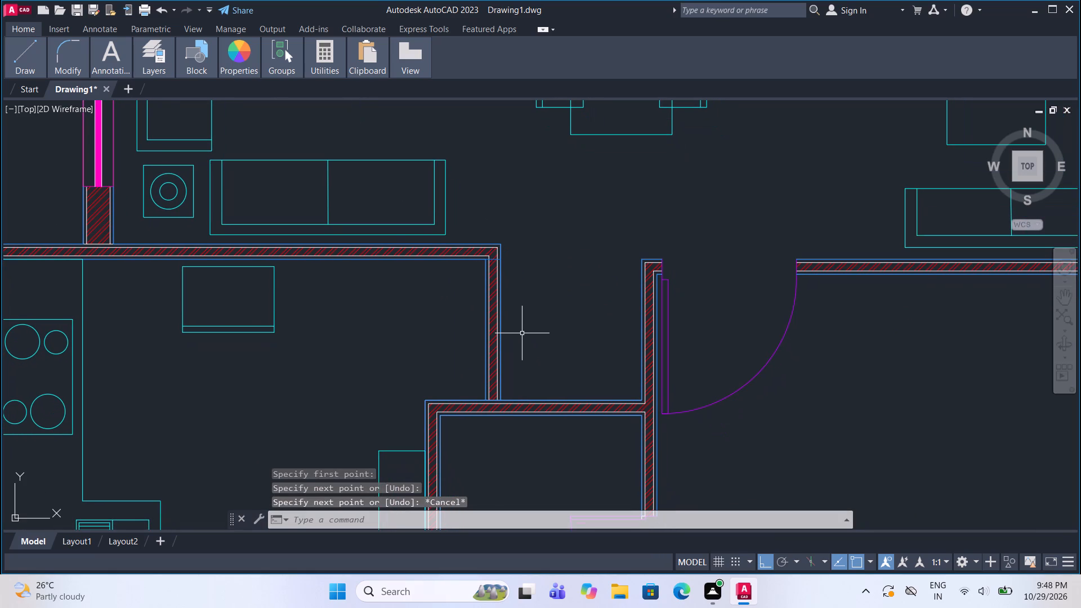
text(tr)
key(Return)
drag(457, 335, 480, 334)
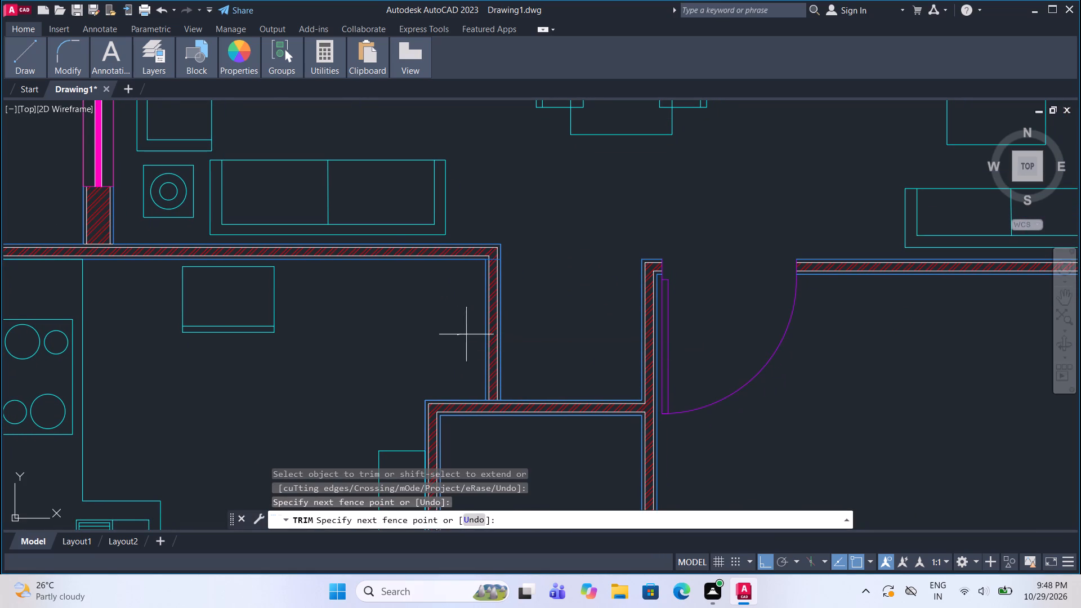
drag(480, 334, 529, 329)
click(529, 329)
click(489, 314)
click(490, 321)
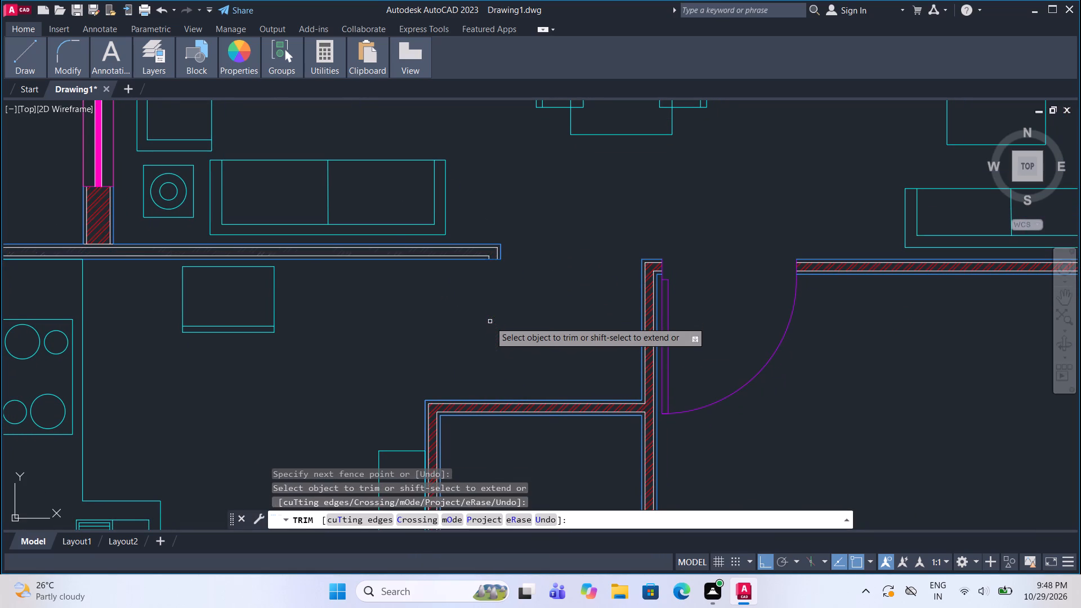
scroll(490, 322, down, 2)
scroll(493, 308, up, 3)
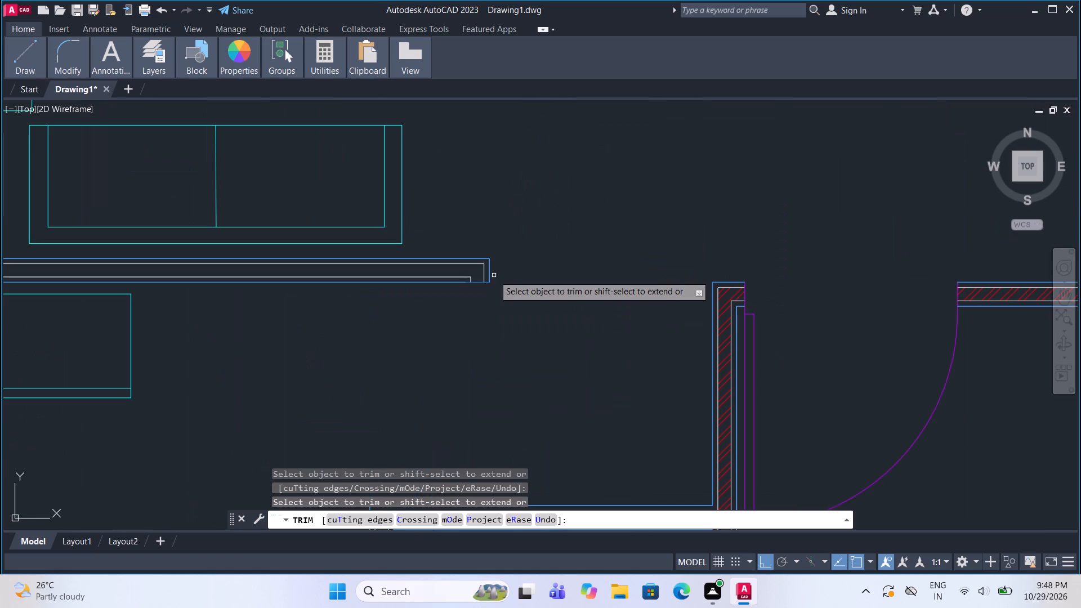
key(Escape)
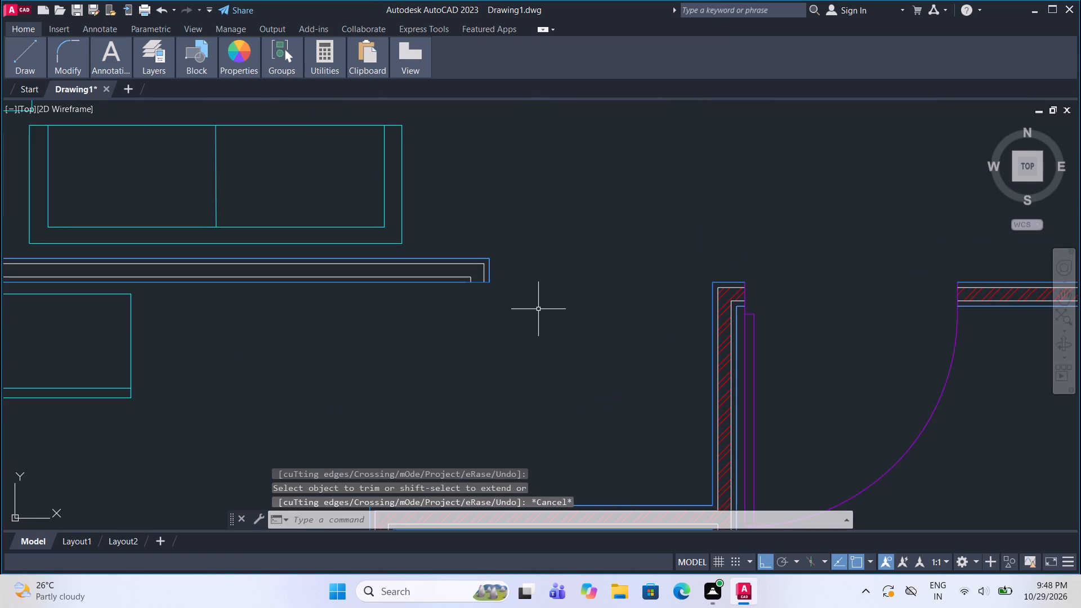
On the hat layer, hatch the kitchen's north wall and the outer and south walls of the northwest and northeast bedrooms.
scroll(544, 329, down, 2)
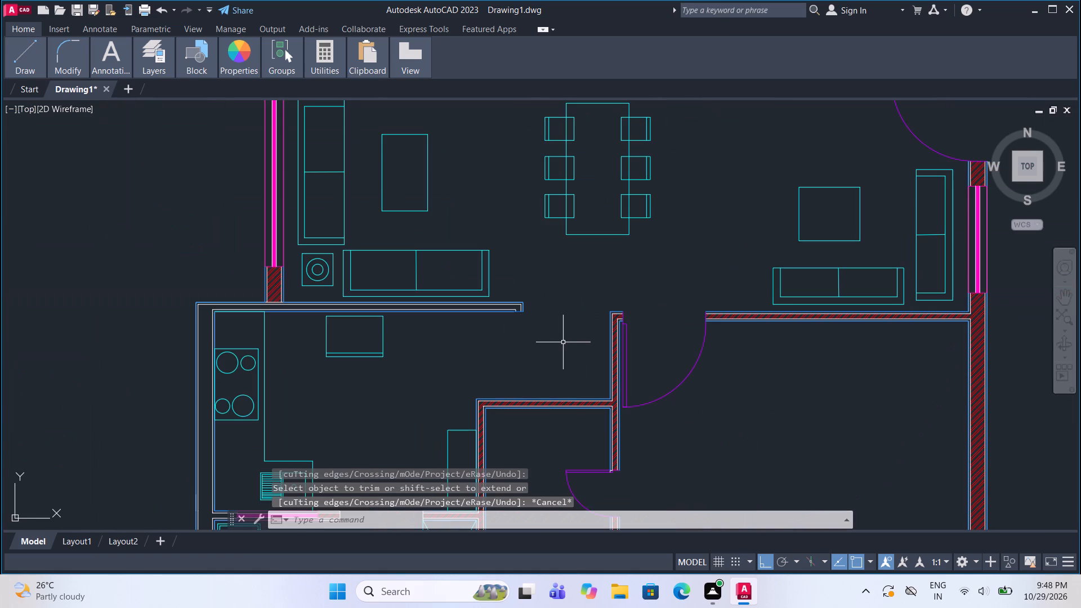
scroll(576, 360, down, 1)
scroll(433, 336, up, 1)
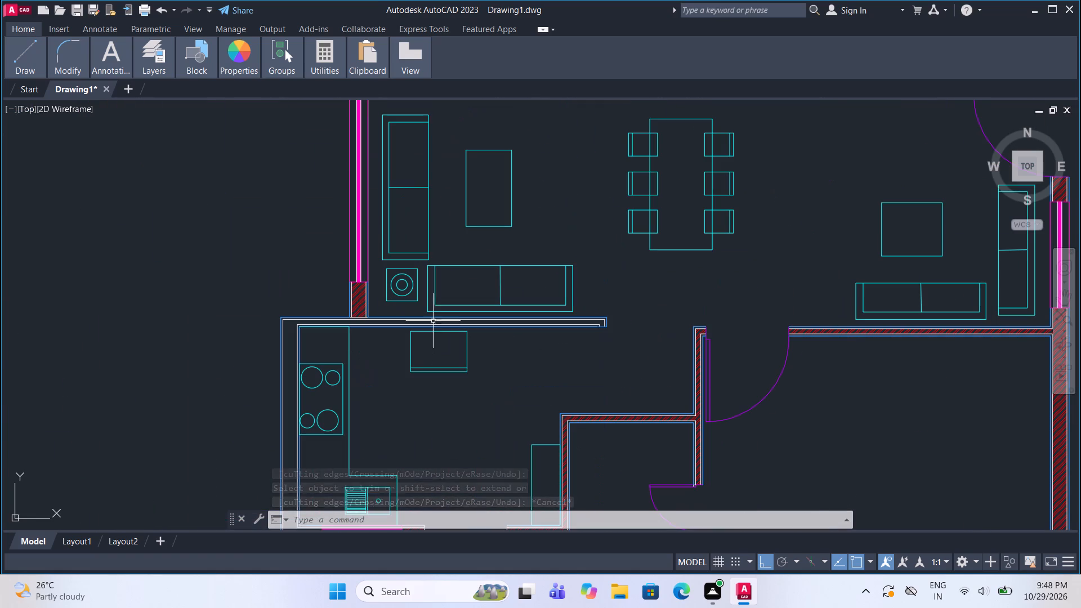
click(153, 44)
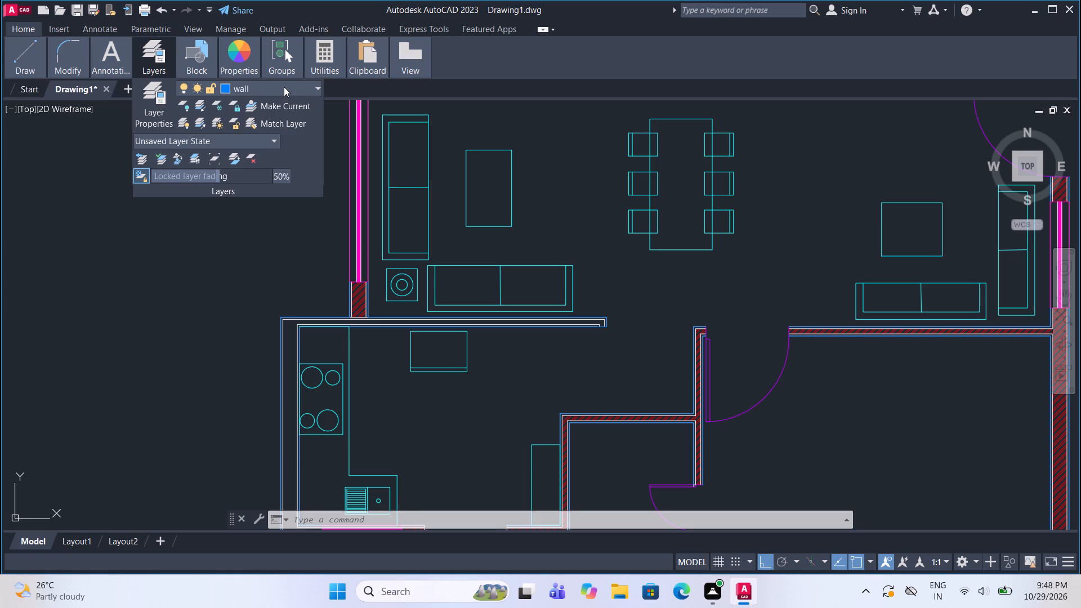
click(283, 87)
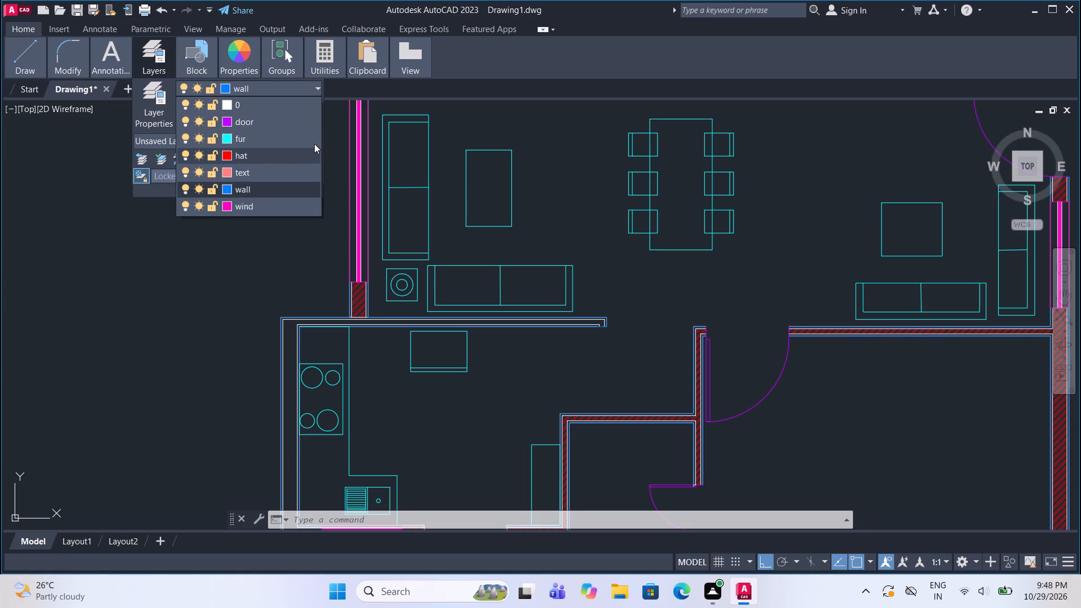
click(273, 153)
key(h)
key(Return)
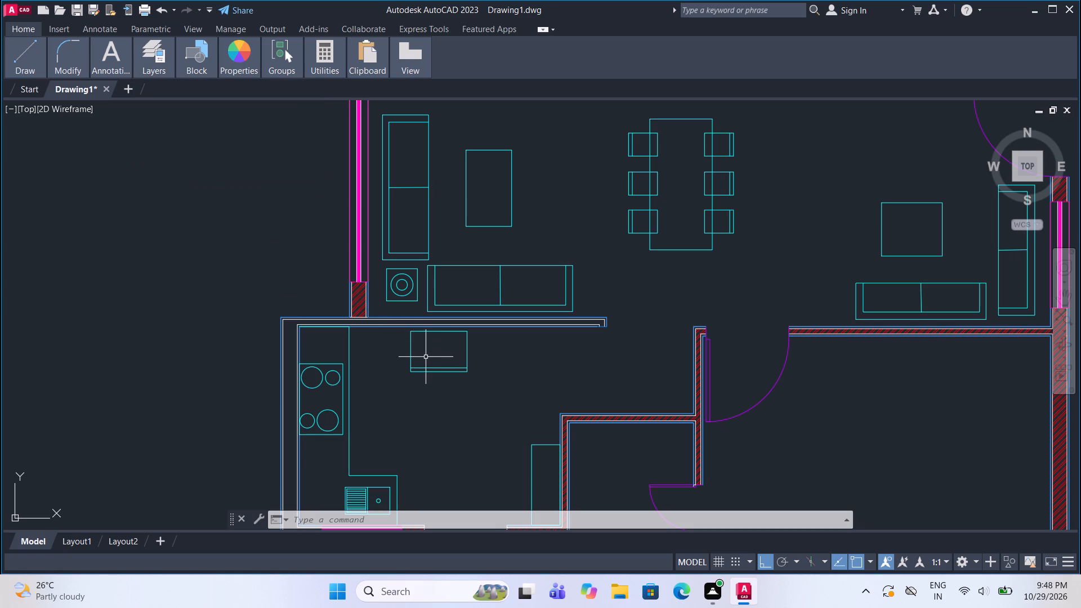
key(h)
key(Return)
scroll(467, 319, up, 1)
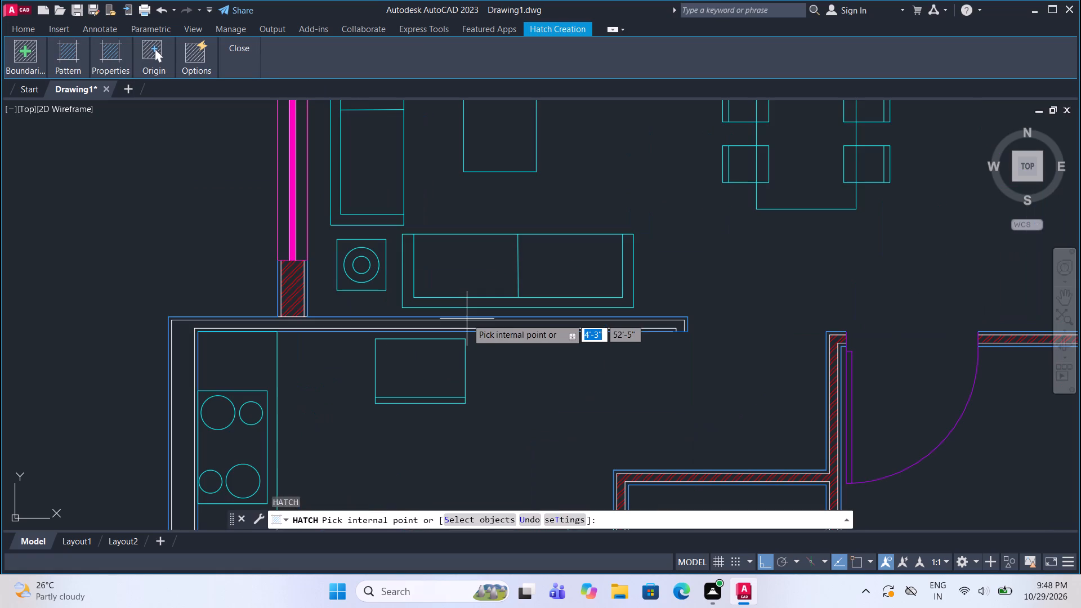
click(467, 324)
scroll(467, 325, down, 2)
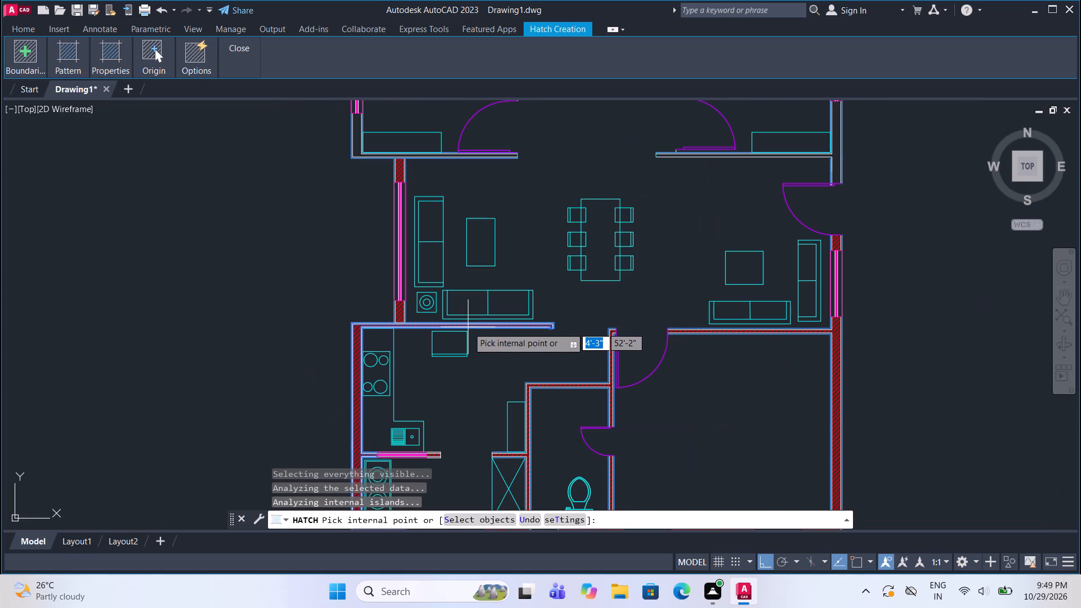
click(359, 132)
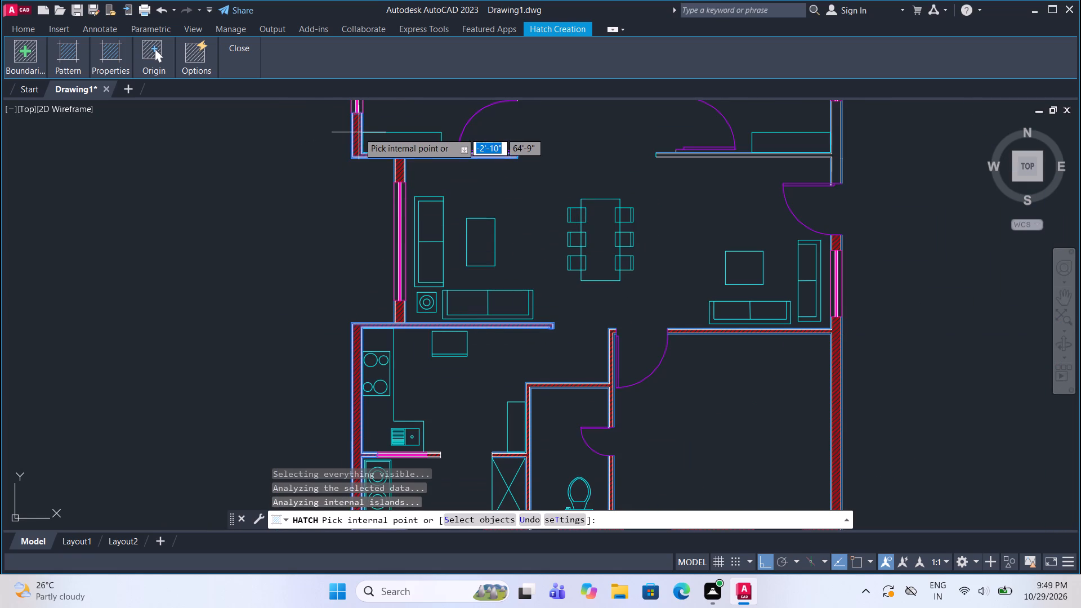
double_click(736, 155)
key(Escape)
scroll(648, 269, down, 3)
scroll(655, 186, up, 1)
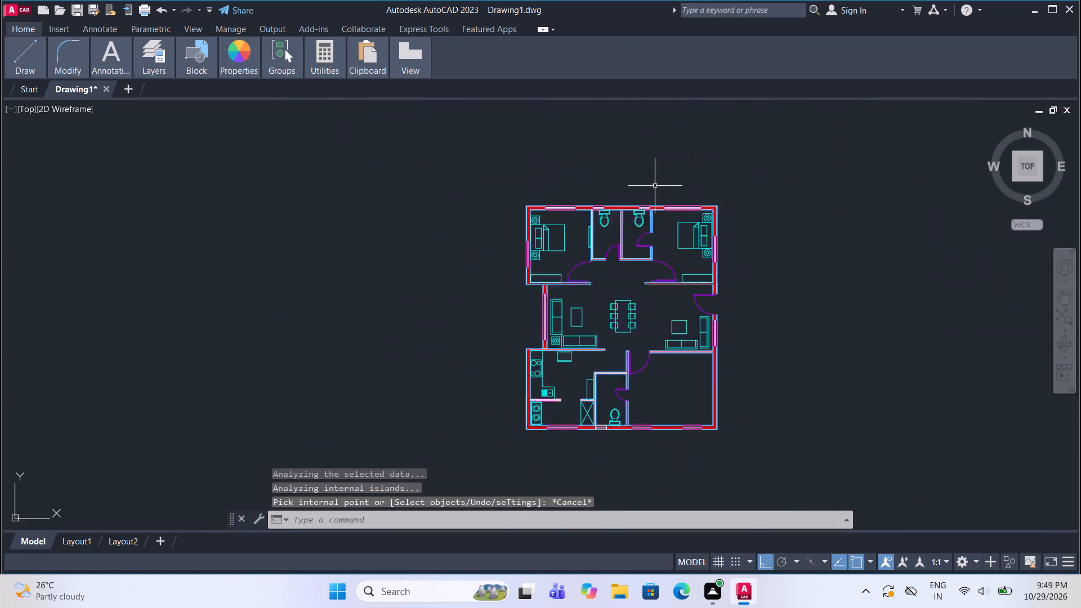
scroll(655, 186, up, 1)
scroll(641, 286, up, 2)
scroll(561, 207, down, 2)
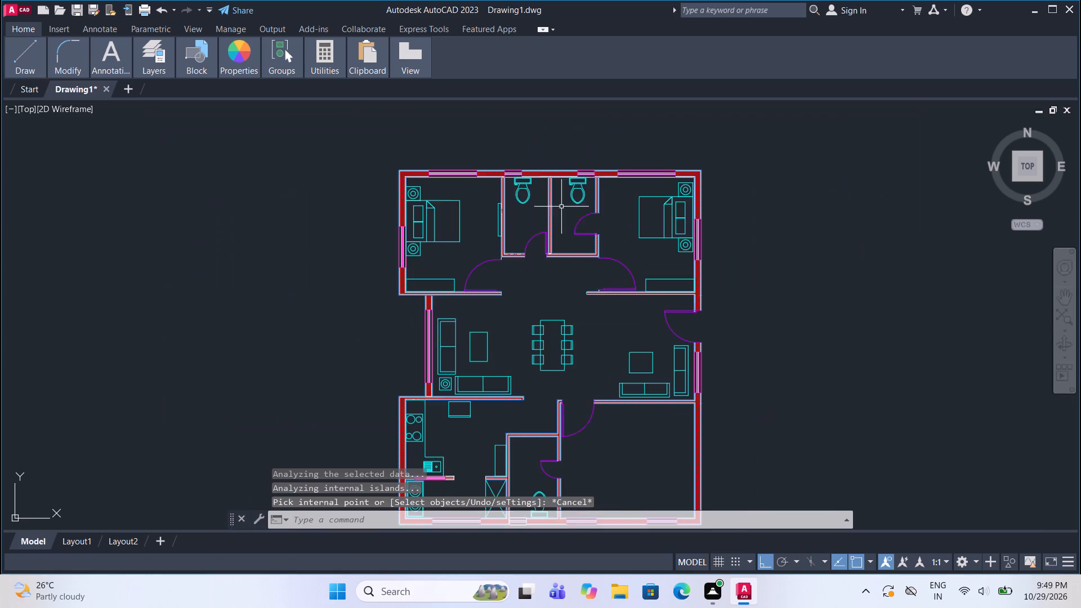
Examine the floor plan, from the northern rooms through the living-dining area to the unfurnished southeast bedroom.
scroll(604, 321, up, 2)
scroll(575, 219, down, 2)
scroll(598, 352, up, 2)
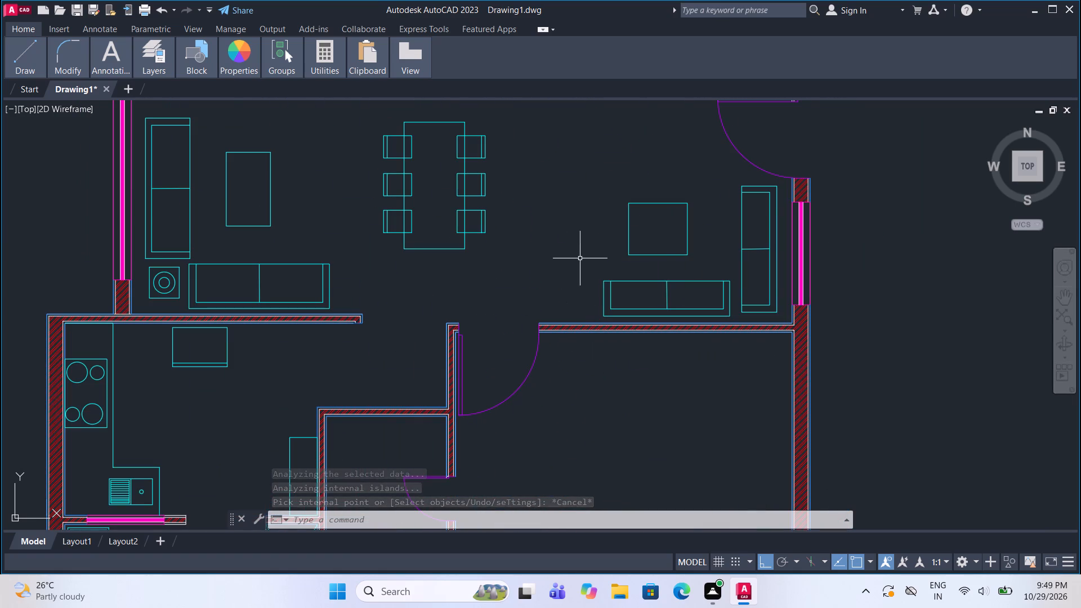
scroll(580, 230, down, 2)
scroll(543, 334, up, 2)
scroll(549, 297, down, 1)
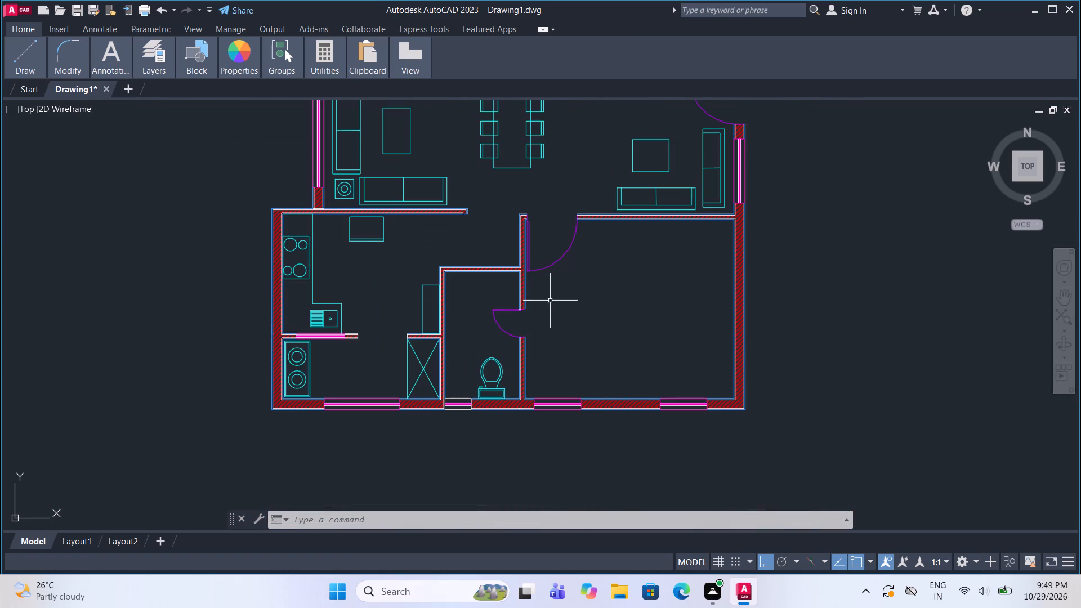
scroll(552, 385, up, 1)
scroll(556, 386, down, 2)
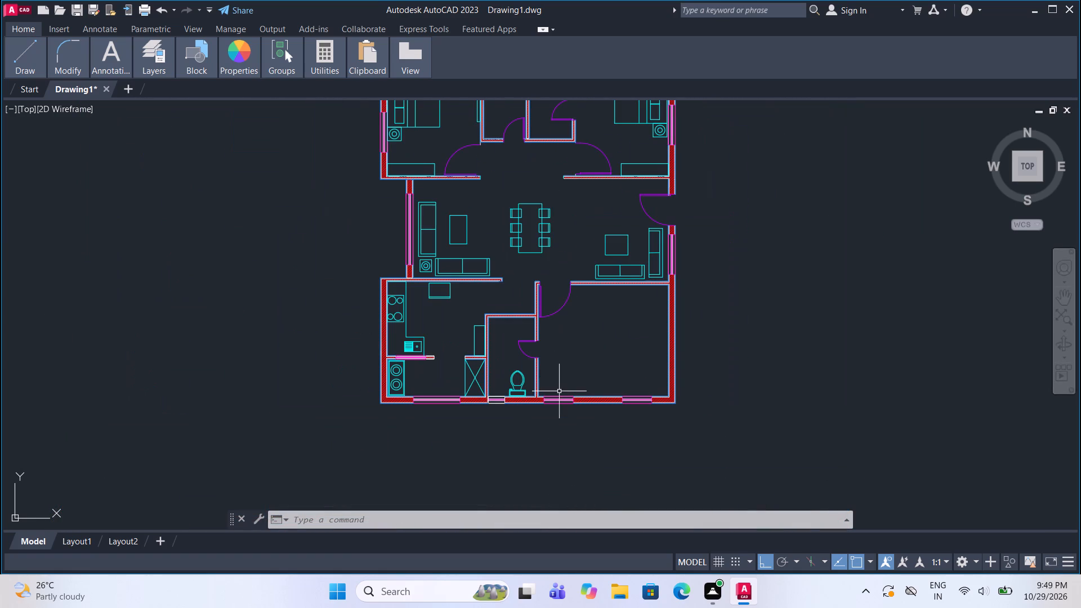
middle_drag(650, 366, 601, 401)
scroll(623, 423, up, 1)
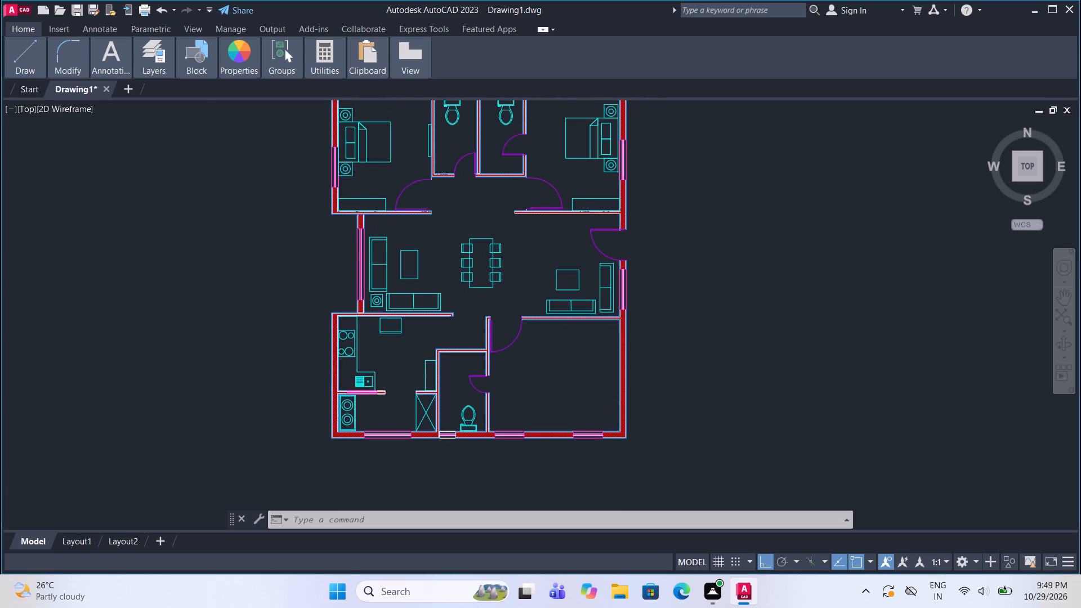
middle_drag(622, 423, 602, 414)
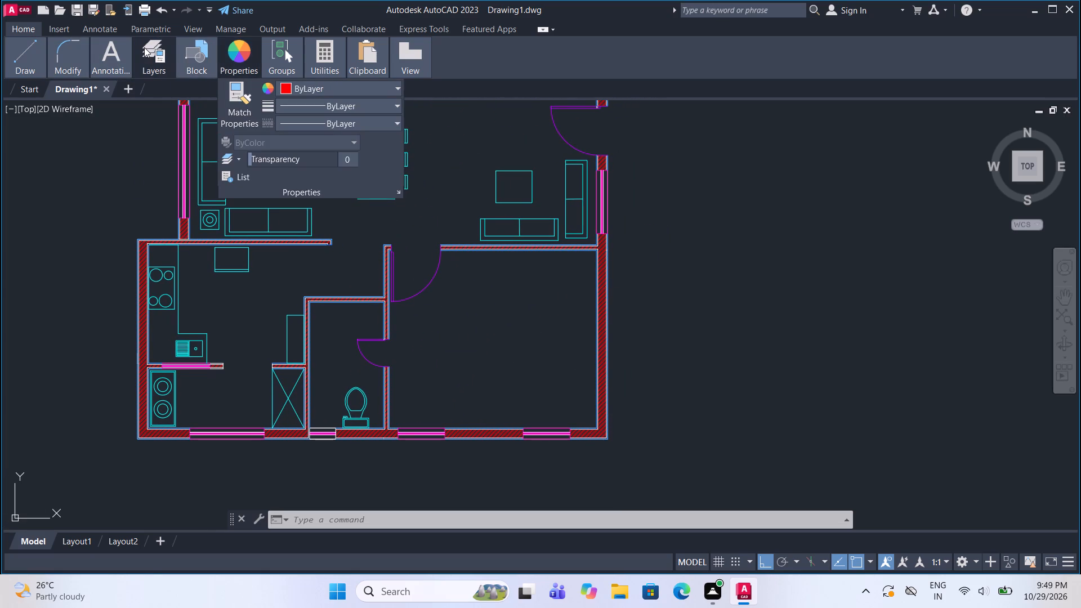
On the fur layer, draw a wardrobe front line about 2' off the southeast bedroom's east wall, from north wall to south wall.
click(144, 47)
click(253, 90)
click(273, 135)
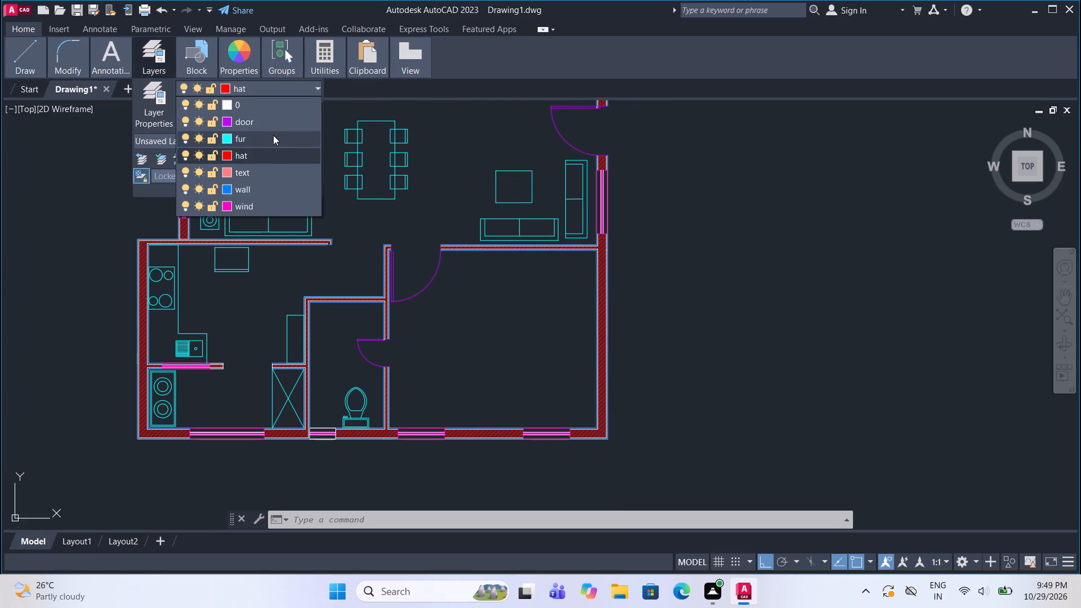
click(31, 51)
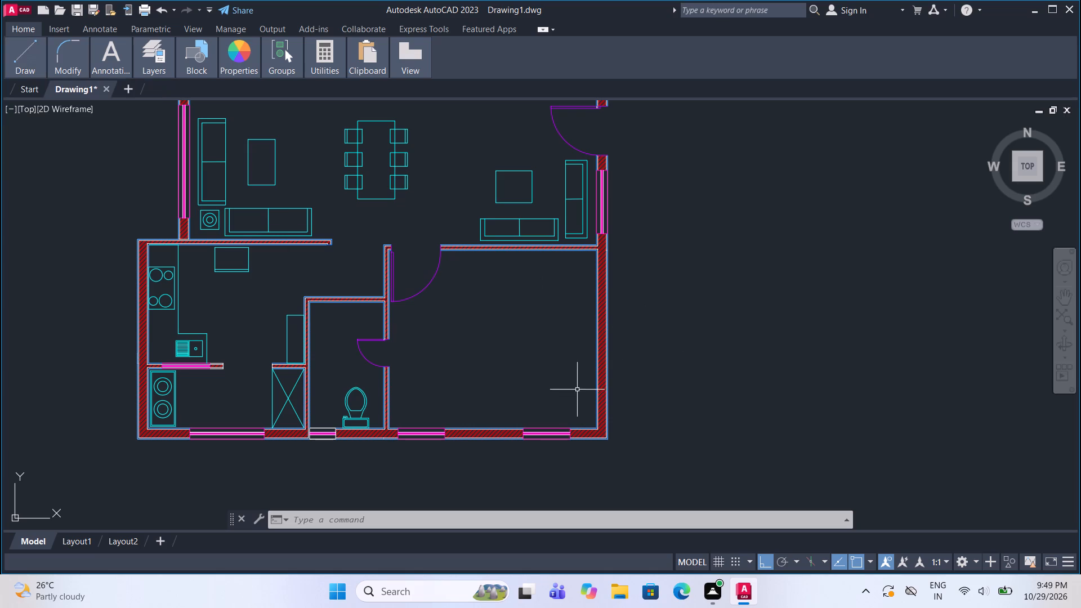
click(23, 56)
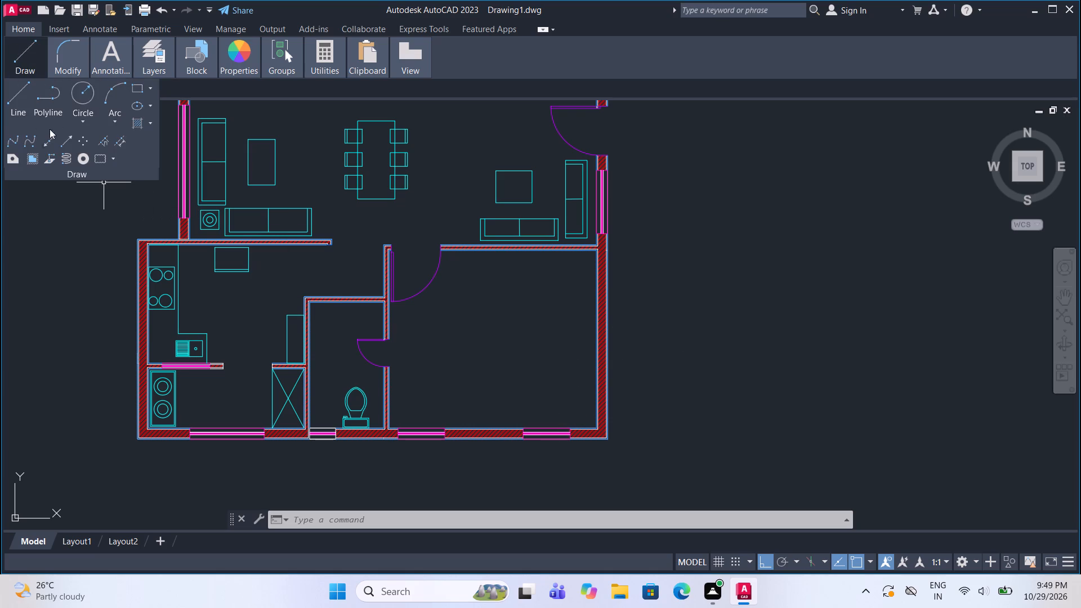
click(18, 92)
scroll(552, 248, up, 3)
click(589, 253)
scroll(589, 257, down, 3)
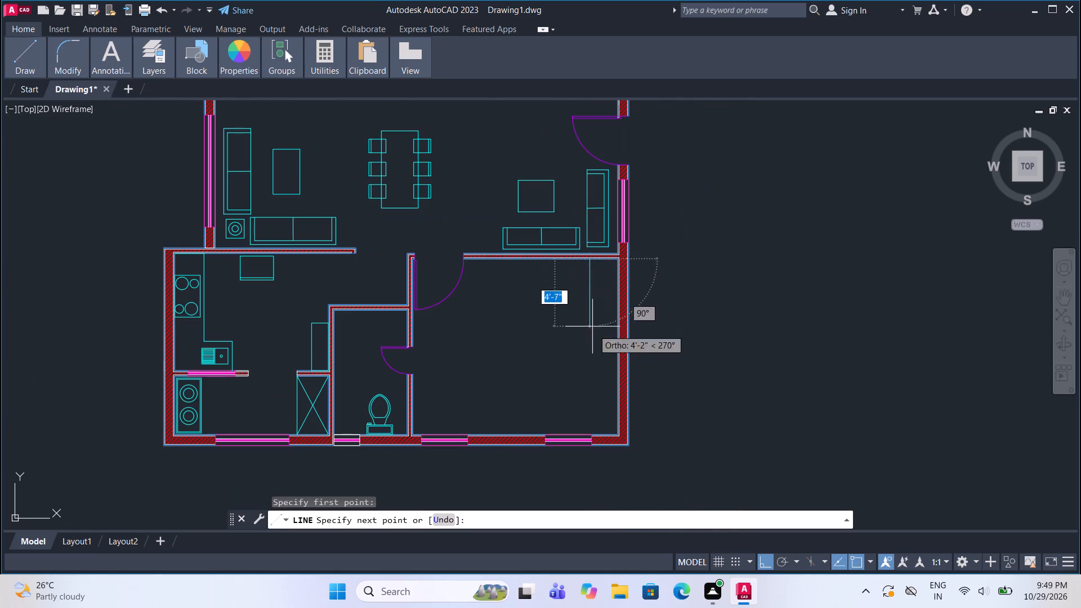
scroll(600, 432, up, 3)
click(550, 448)
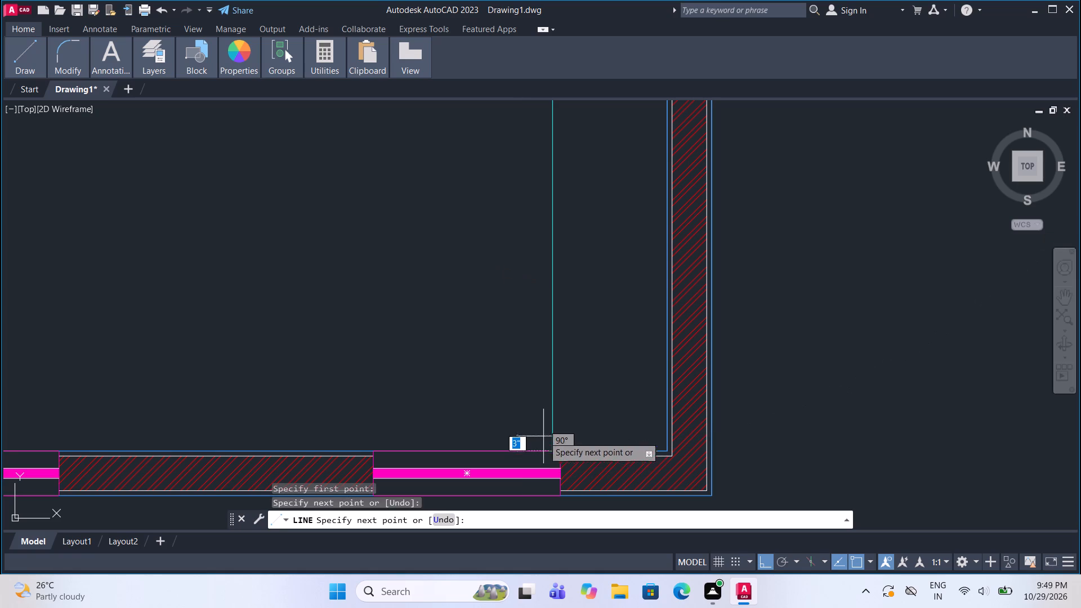
scroll(539, 446, down, 3)
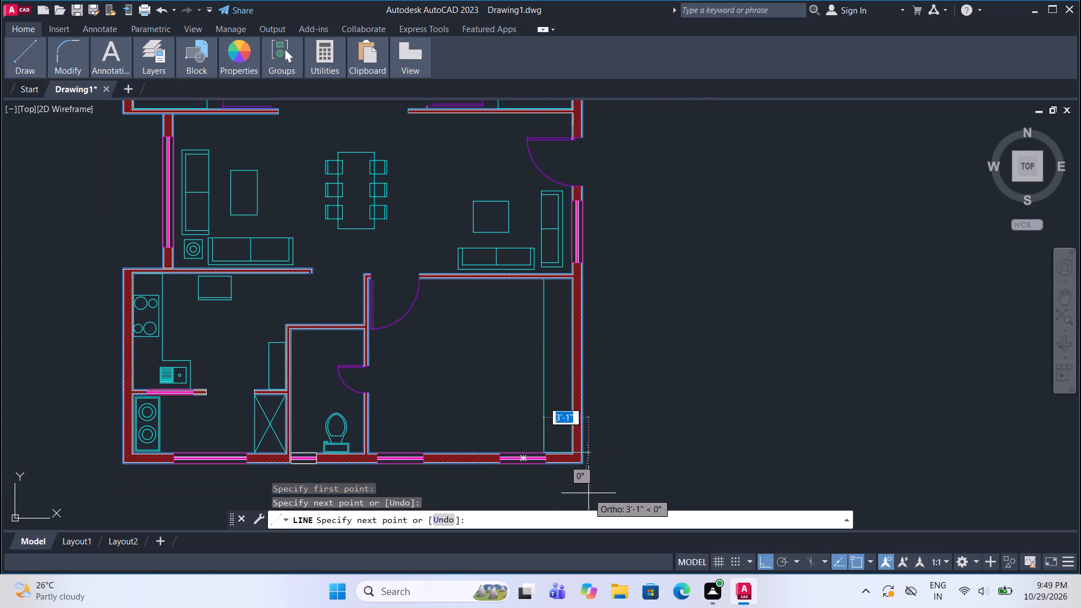
key(Escape)
scroll(562, 450, up, 1)
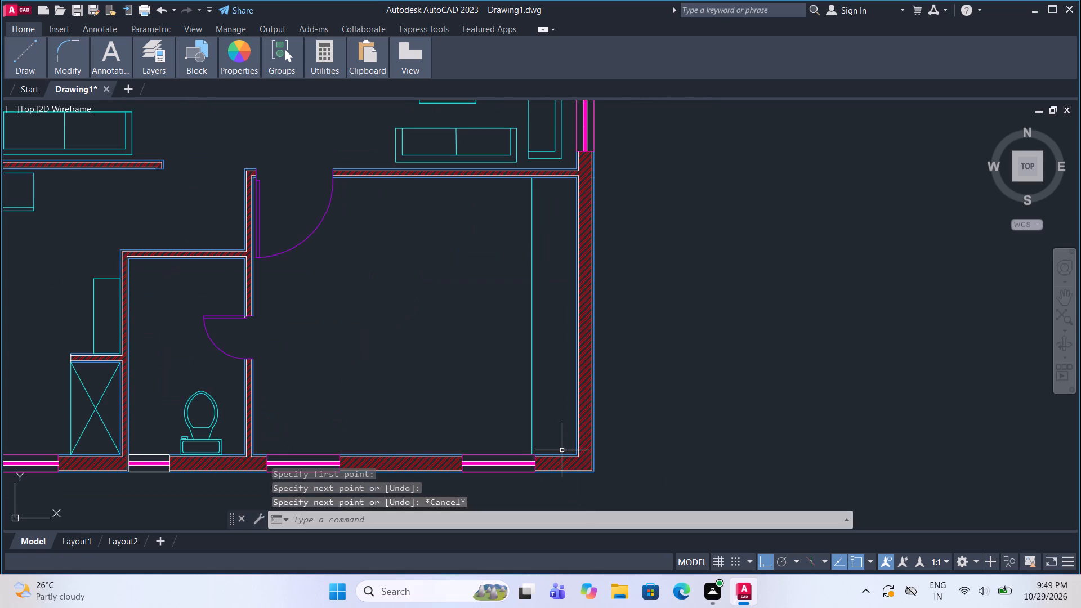
Draw two horizontal divider lines from the wardrobe front to the east wall, splitting the wardrobe into three sections.
click(27, 53)
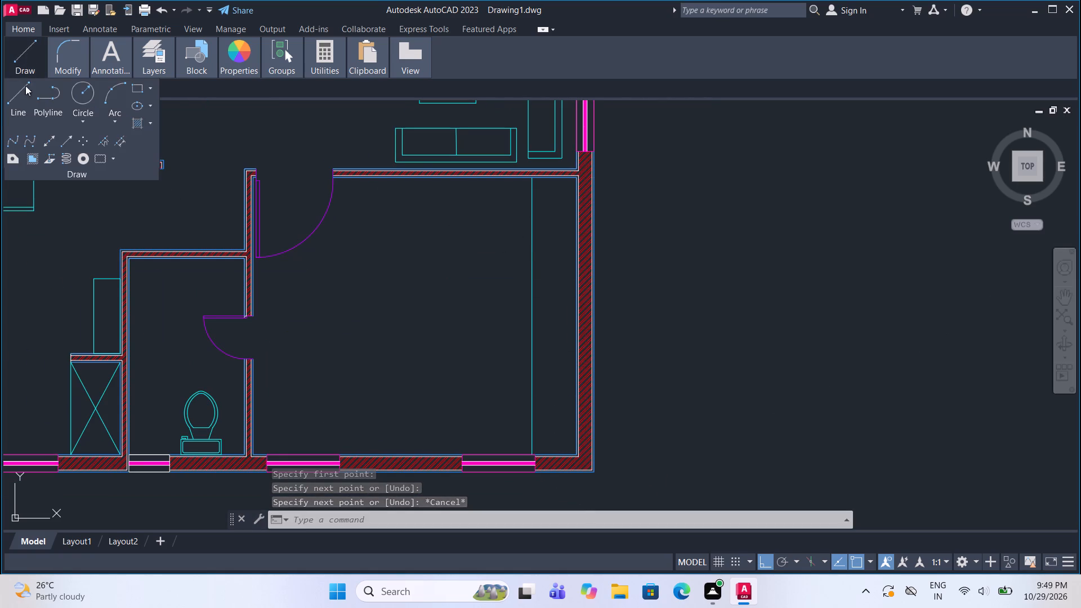
click(25, 91)
click(531, 262)
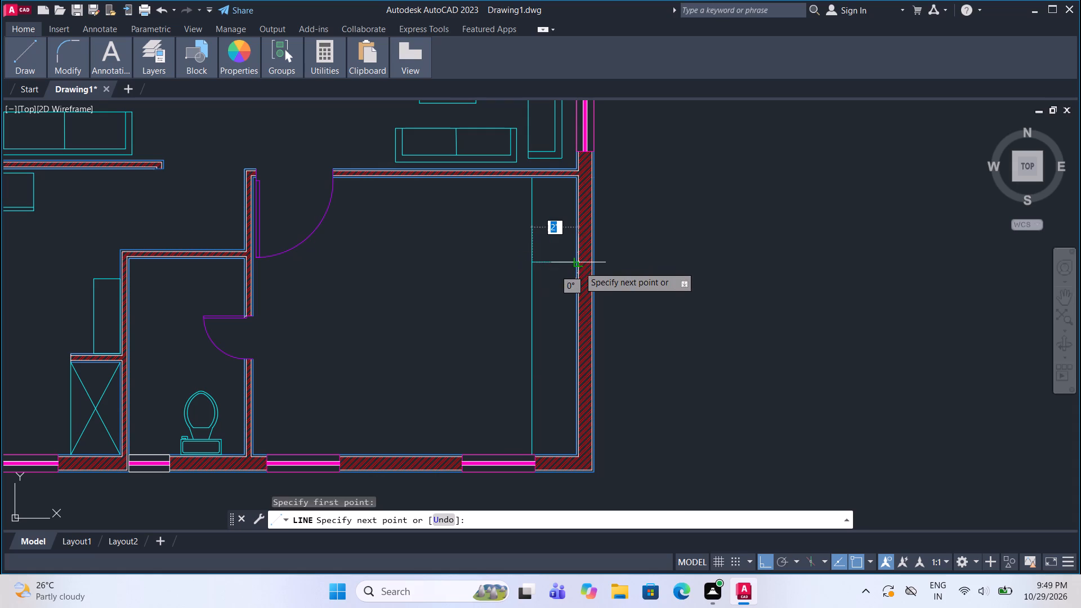
drag(579, 266, 573, 266)
click(16, 59)
click(17, 121)
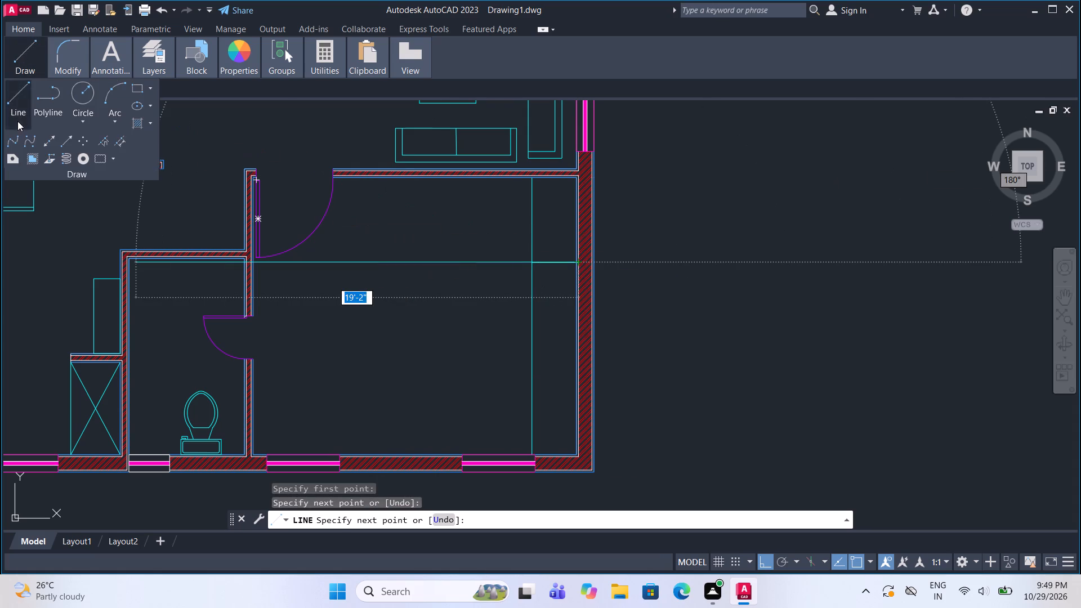
click(528, 359)
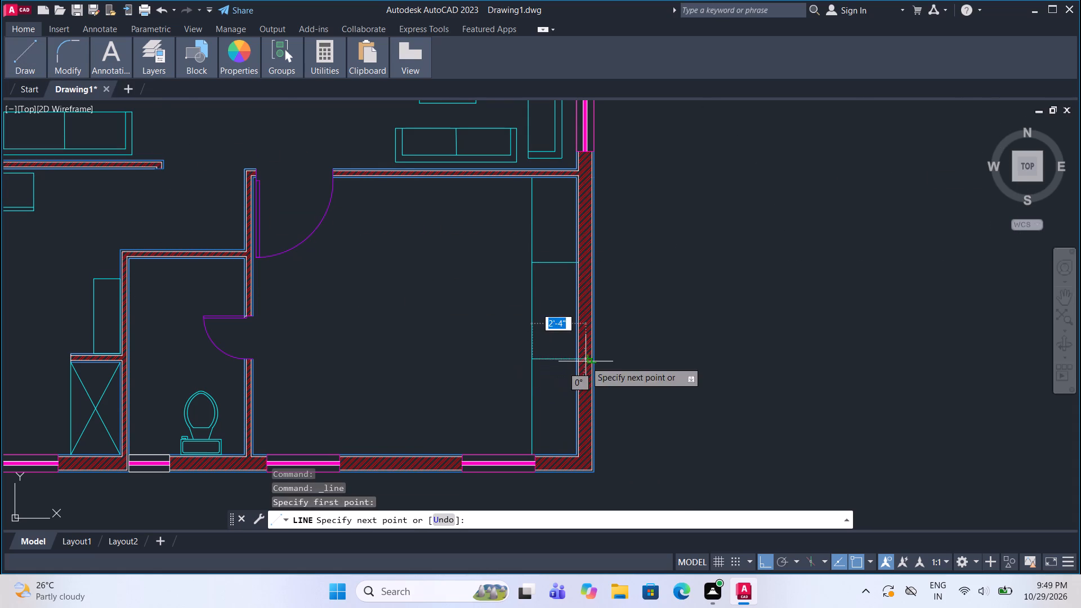
click(586, 361)
key(Escape)
Stretch the lower divider's east end back to the east wall's inner line.
scroll(628, 368, up, 3)
scroll(470, 338, up, 1)
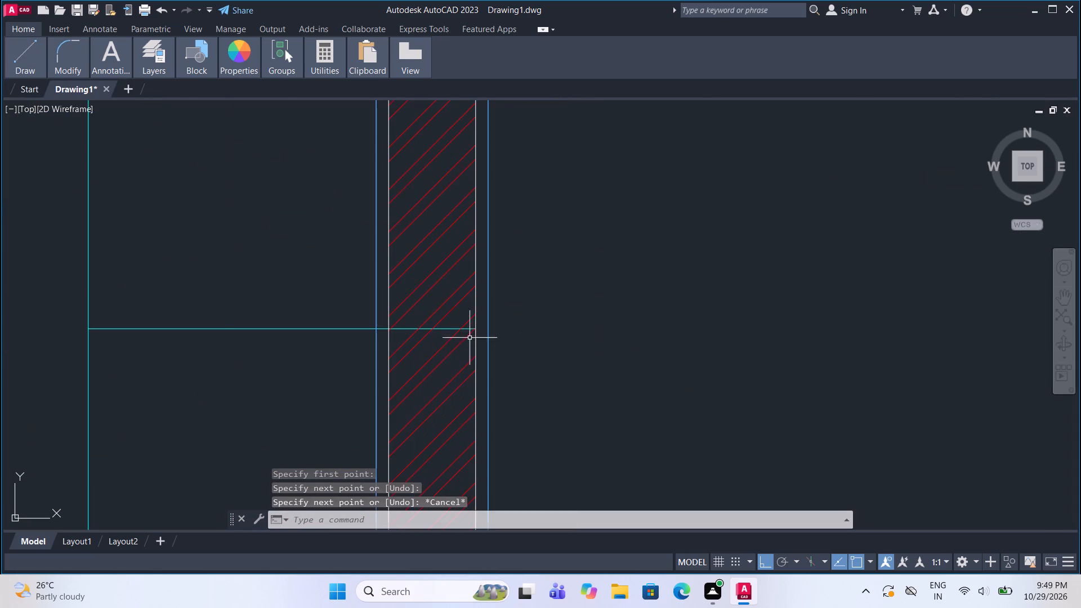
click(448, 330)
click(477, 330)
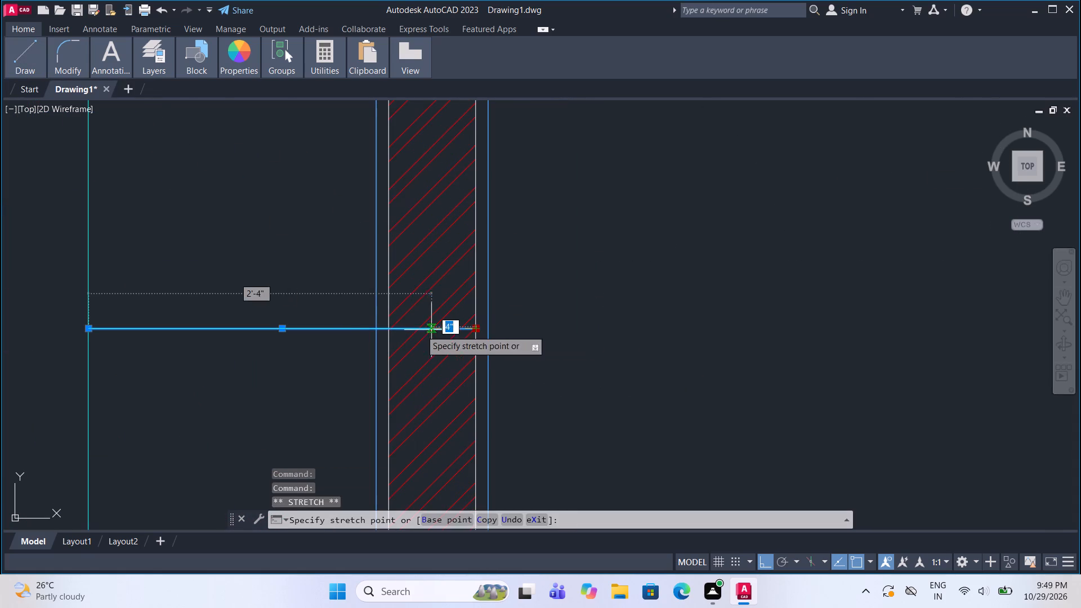
click(374, 333)
key(Escape)
Copy the northwest bedroom's bed with its two bedside tables to the empty space west of the plan.
scroll(546, 320, down, 4)
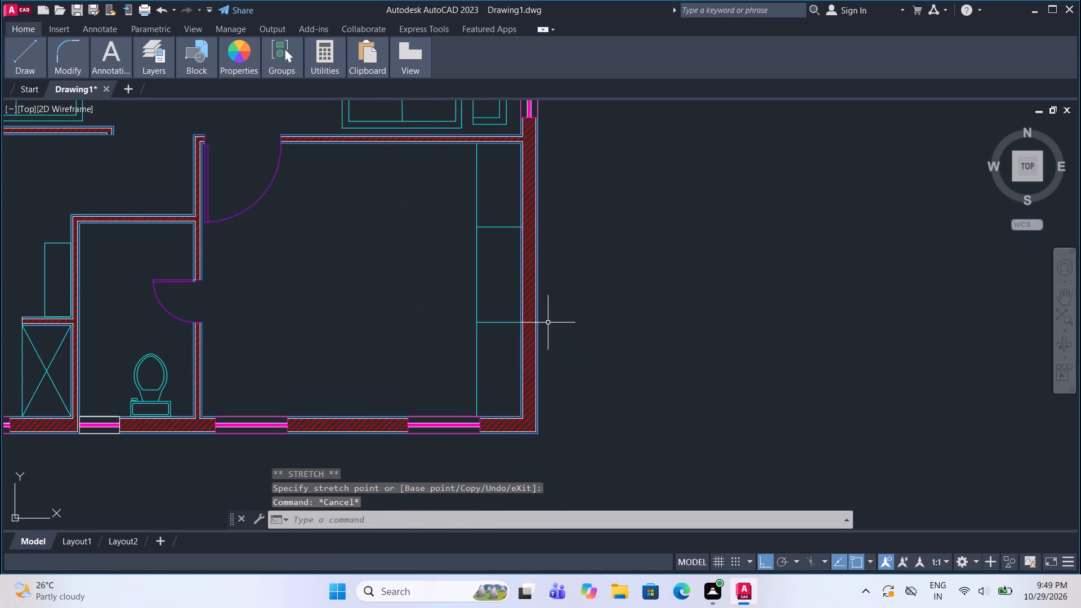
scroll(525, 362, down, 4)
scroll(396, 275, up, 3)
scroll(486, 273, up, 1)
click(504, 350)
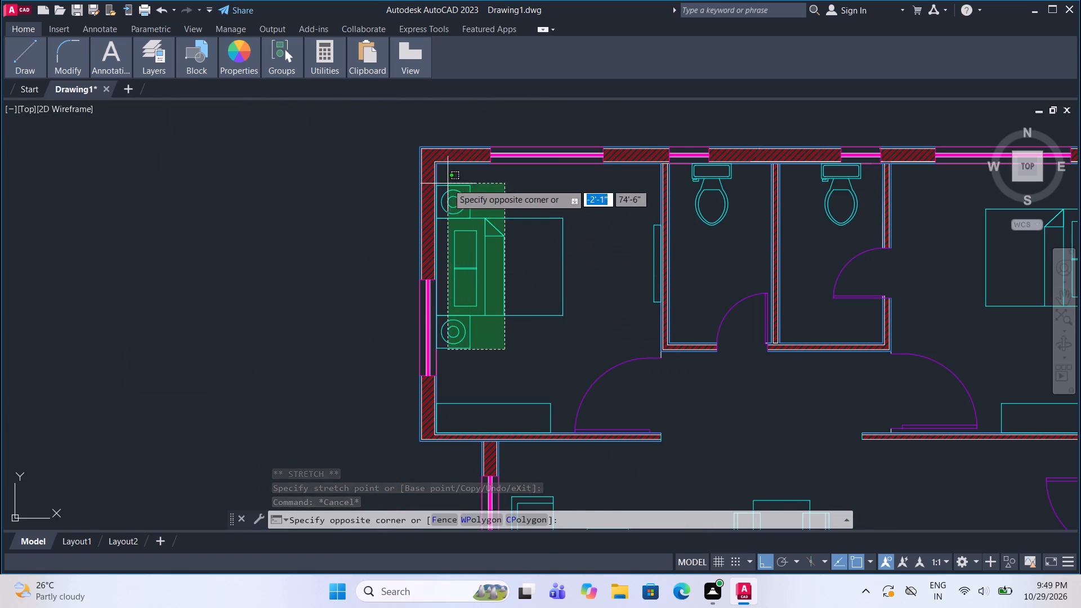
click(448, 184)
drag(566, 353, 561, 345)
click(470, 215)
text(co)
key(Return)
click(482, 239)
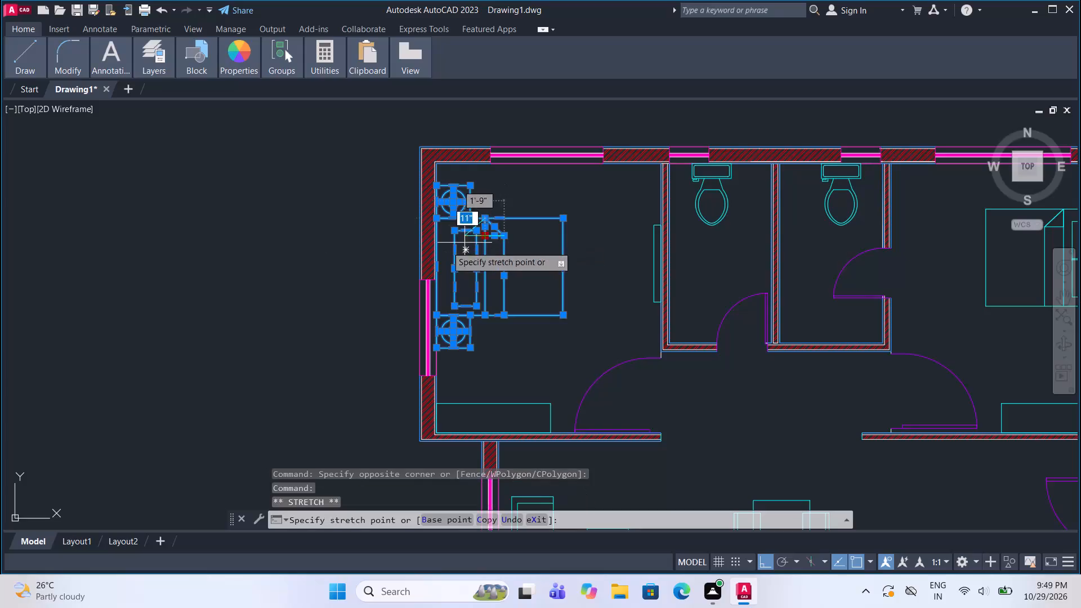
middle_drag(254, 260, 332, 277)
key(Escape)
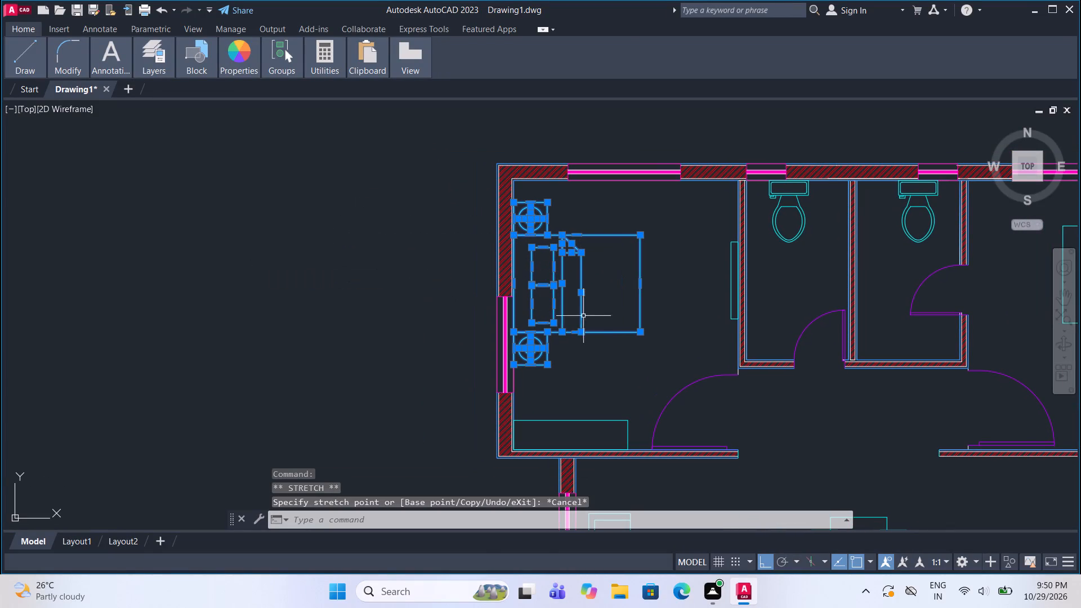
text(co)
key(Return)
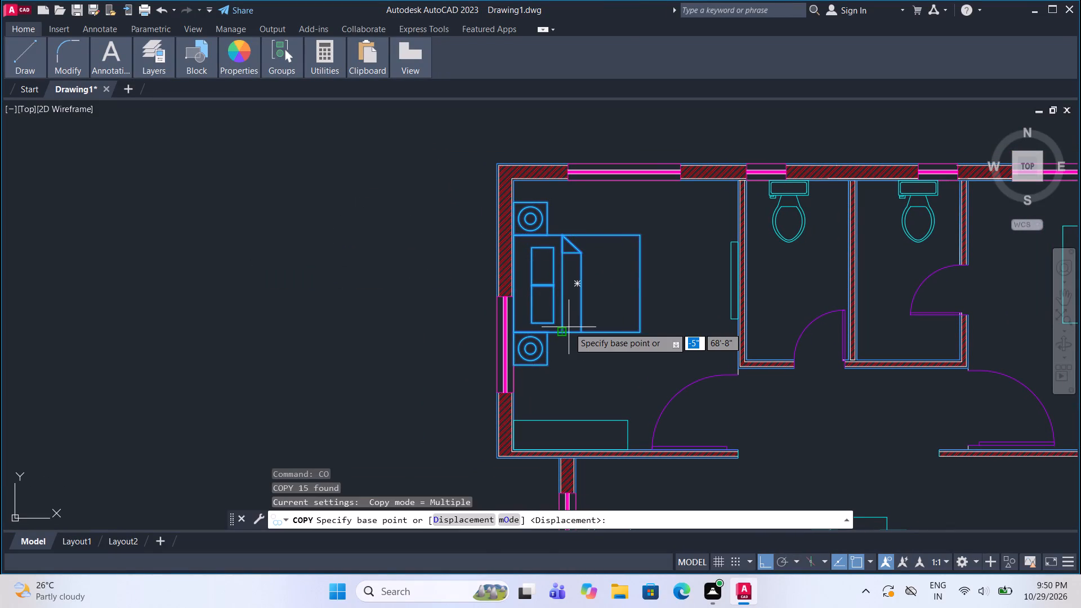
click(563, 323)
middle_drag(245, 329, 380, 338)
click(336, 311)
key(Escape)
Rotate the copied bed set 90° counterclockwise so its headboard faces south.
drag(437, 394, 434, 387)
click(226, 189)
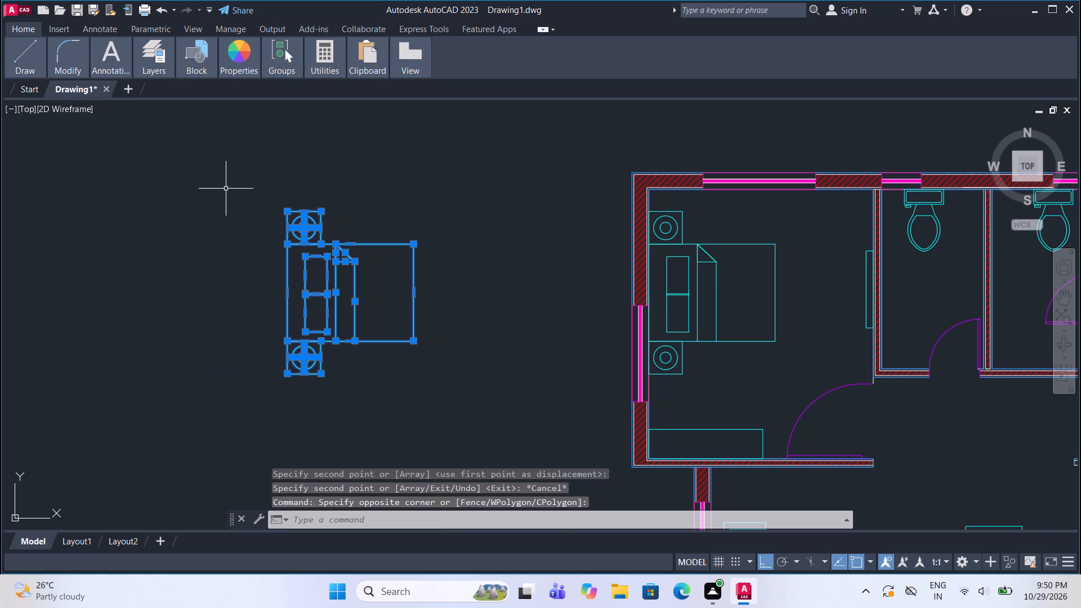
text(ro)
key(Return)
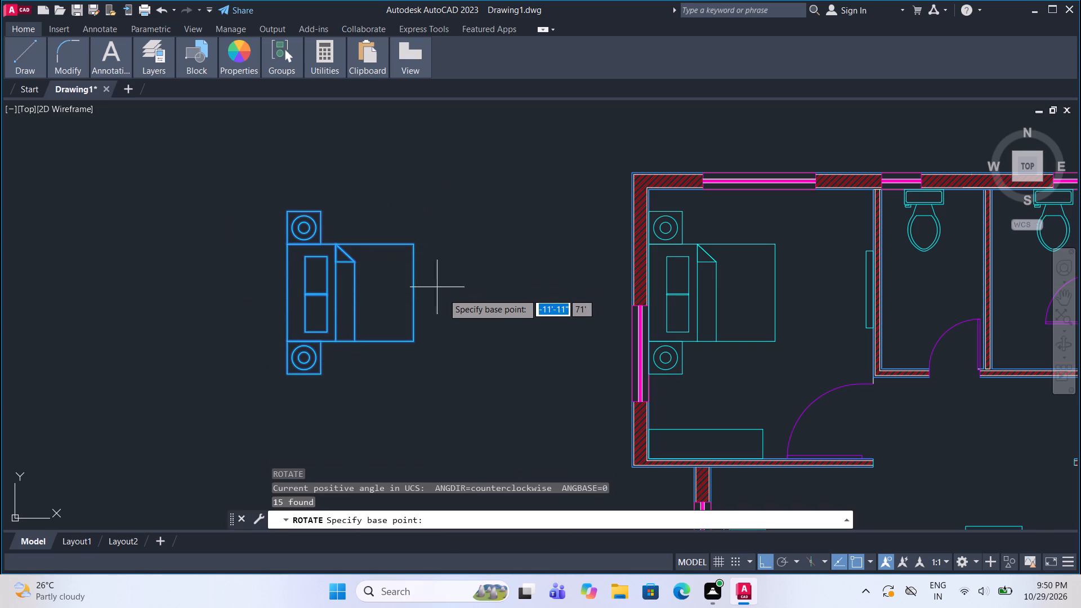
drag(444, 291, 443, 285)
click(431, 200)
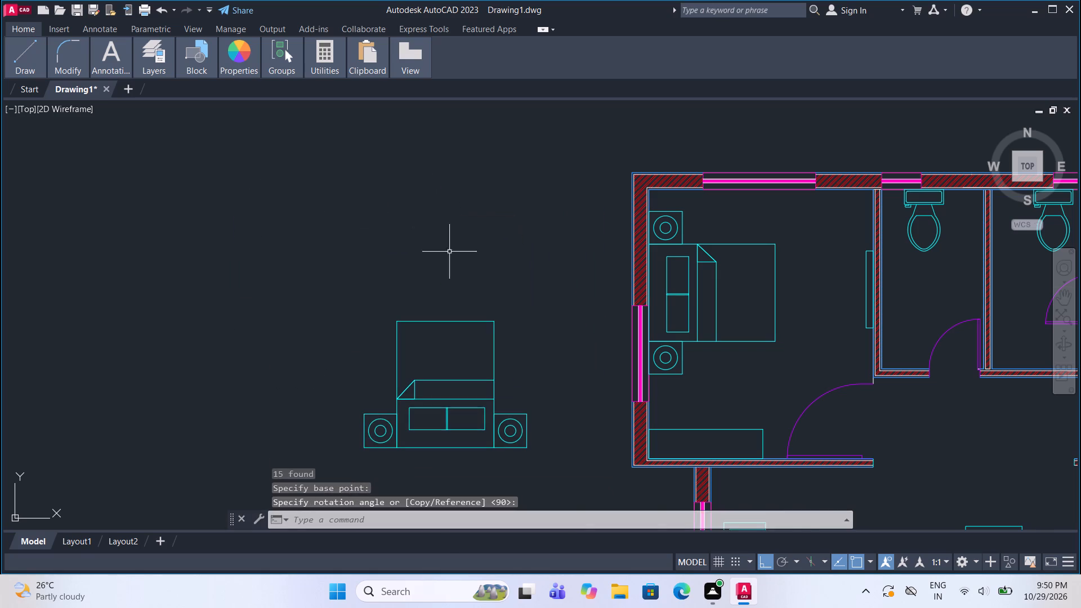
With Ortho off, move the rotated bed set into the southeast bedroom, its headboard near the south wall between the two windows.
scroll(477, 285, down, 2)
scroll(490, 349, up, 1)
drag(512, 383, 508, 377)
click(373, 224)
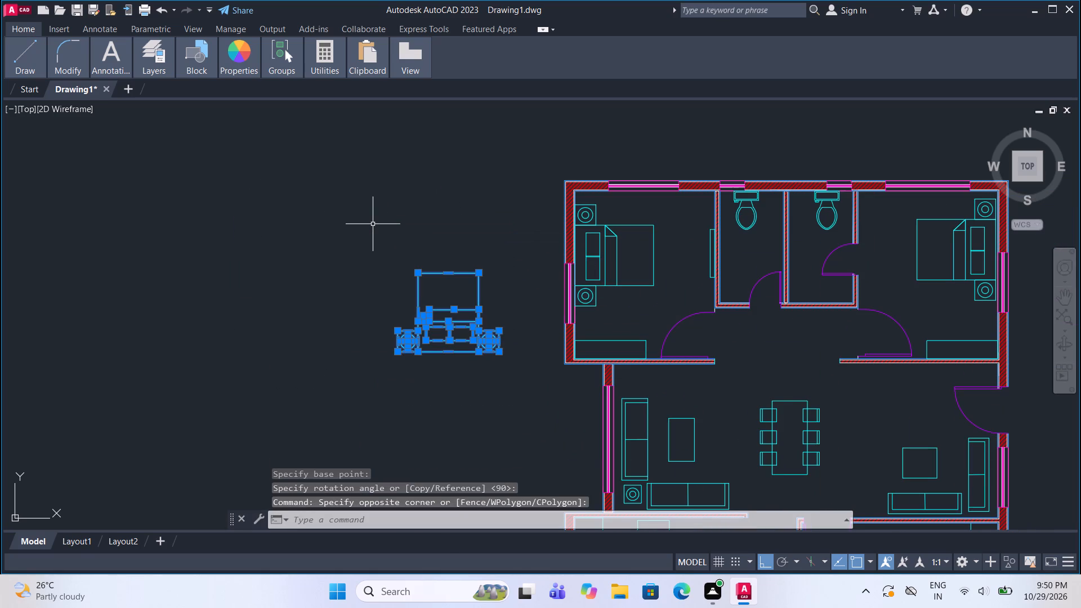
click(372, 223)
key(m)
key(Return)
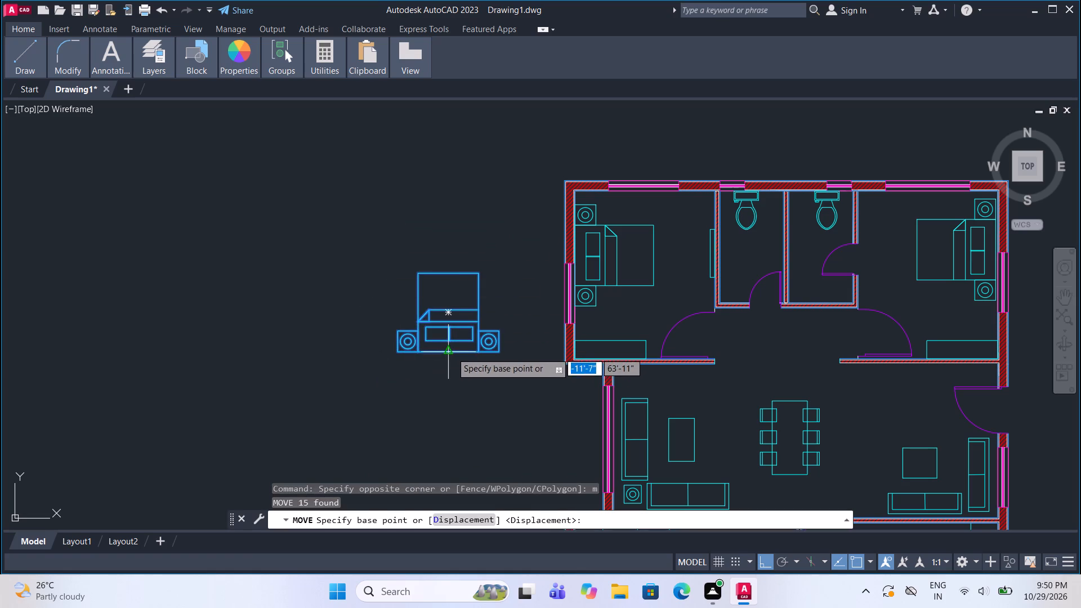
click(451, 352)
key(F8)
scroll(499, 288, down, 4)
scroll(620, 379, up, 1)
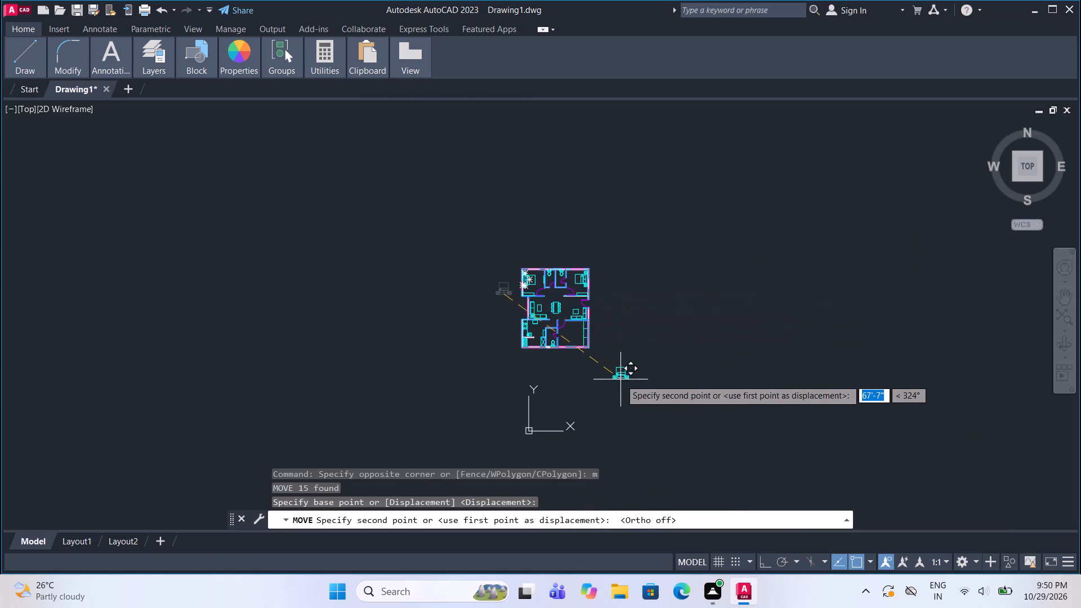
scroll(620, 379, up, 2)
scroll(418, 228, up, 2)
middle_drag(418, 224, 518, 364)
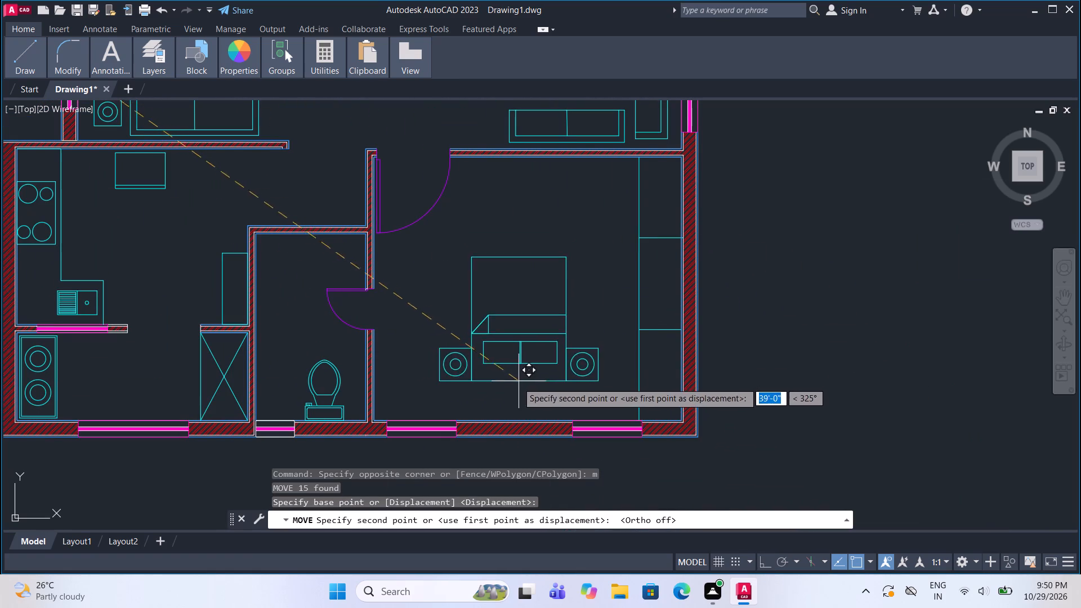
click(515, 413)
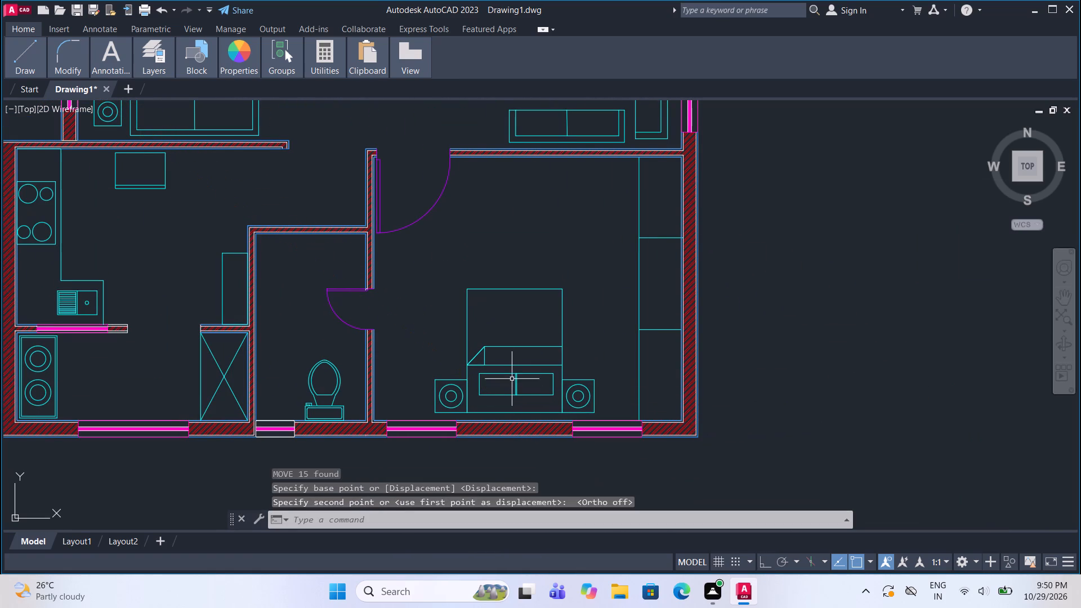
key(Escape)
Draw a long, shallow rectangle against the inner face of the southeast bedroom's north wall, between the door and the wardrobe.
scroll(517, 151, up, 1)
click(59, 48)
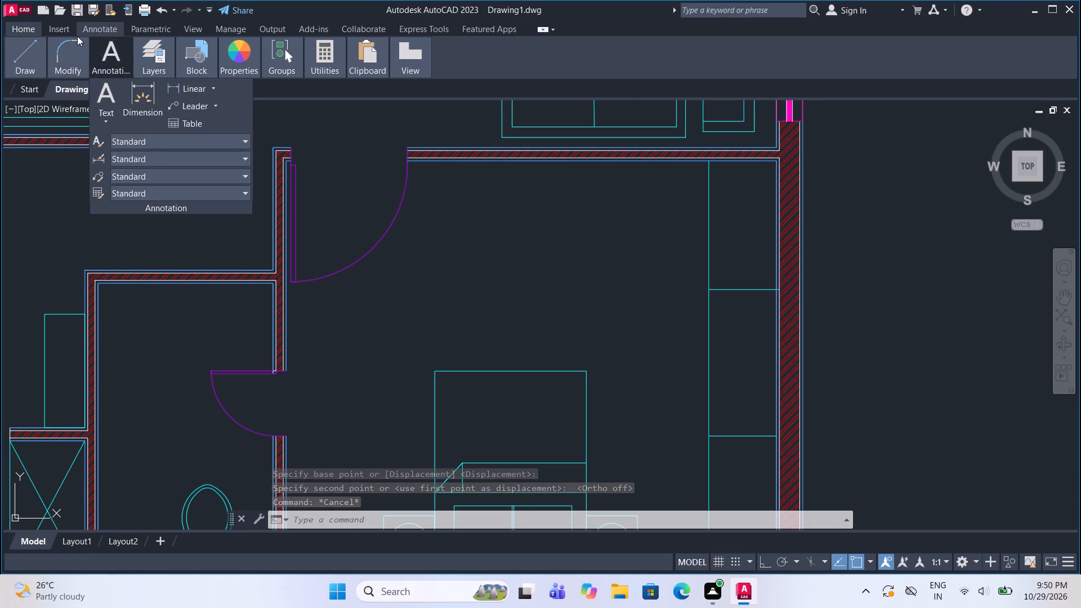
click(72, 35)
click(21, 26)
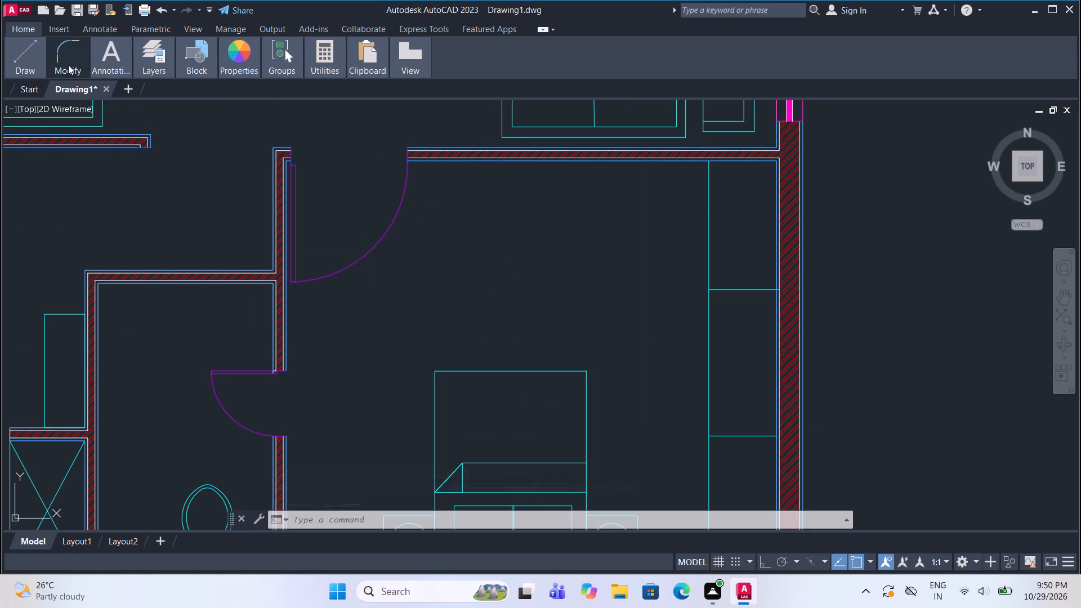
click(29, 46)
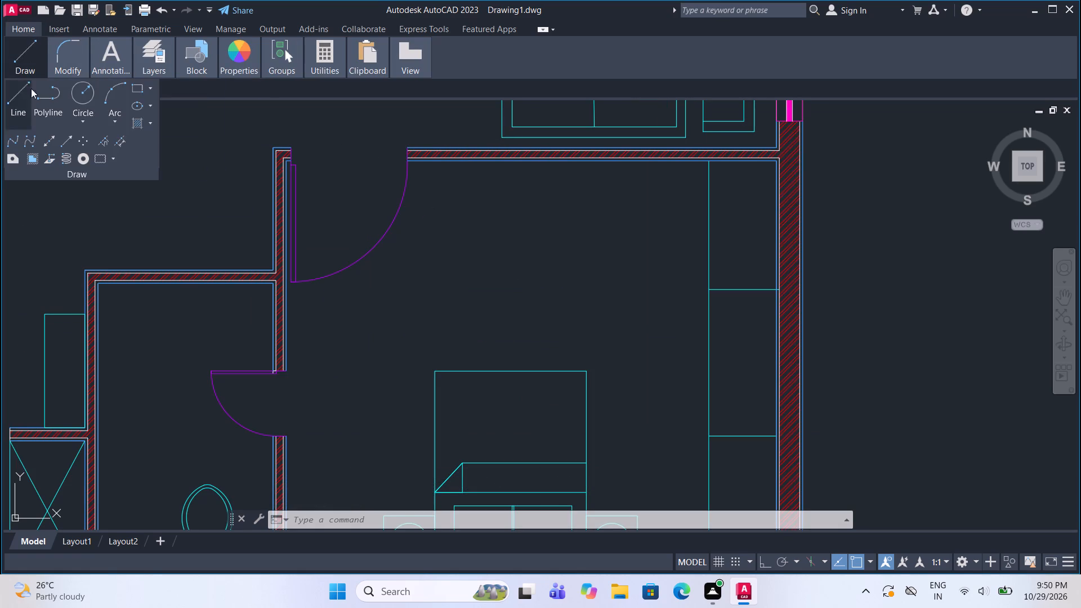
click(135, 86)
scroll(499, 192, up, 1)
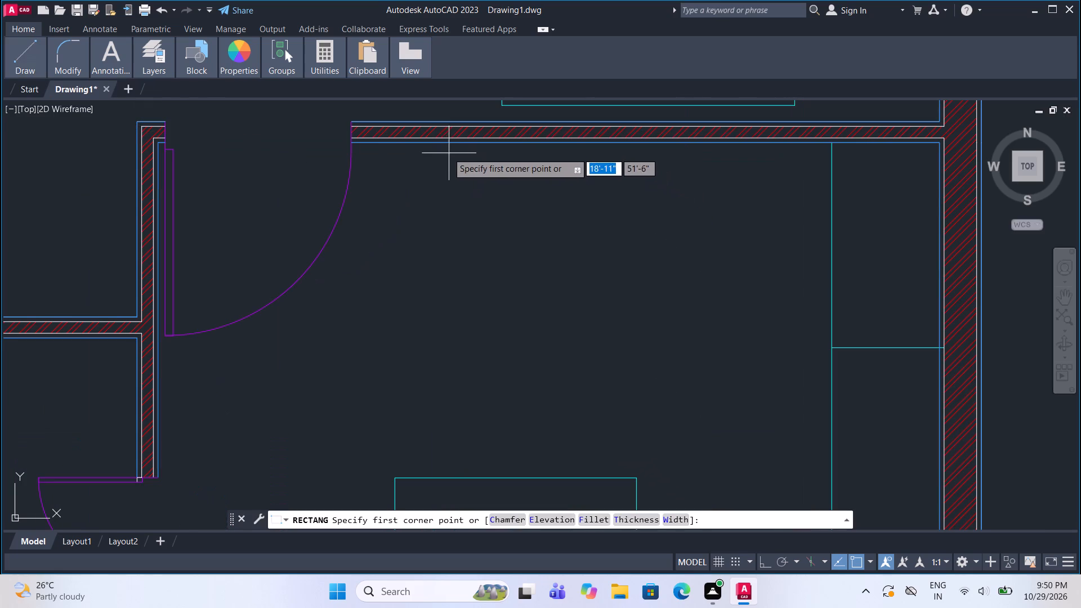
click(410, 145)
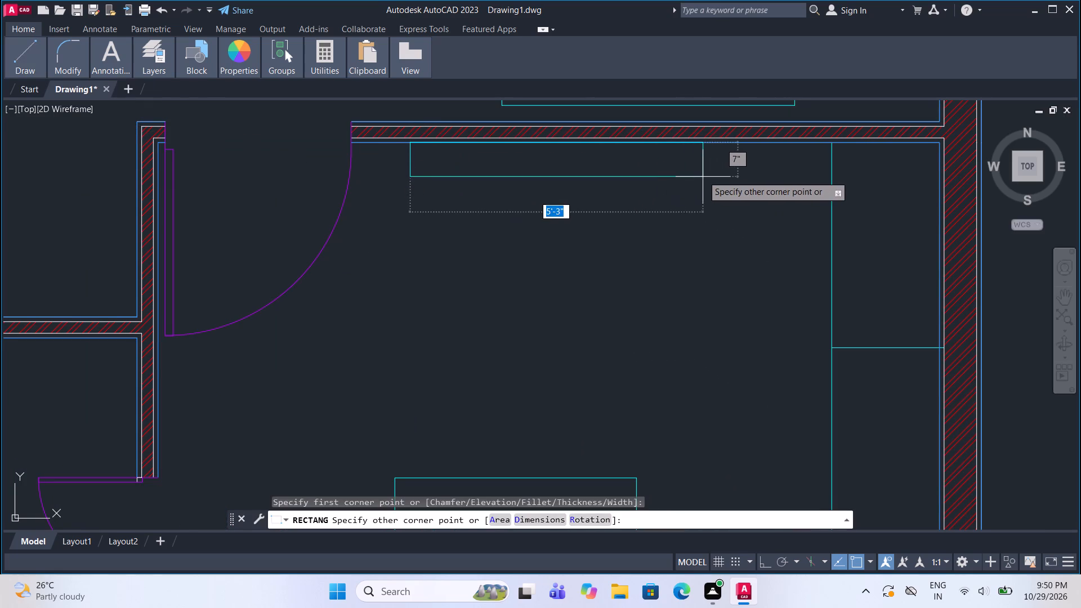
click(662, 162)
Make the text layer current.
scroll(583, 247, down, 4)
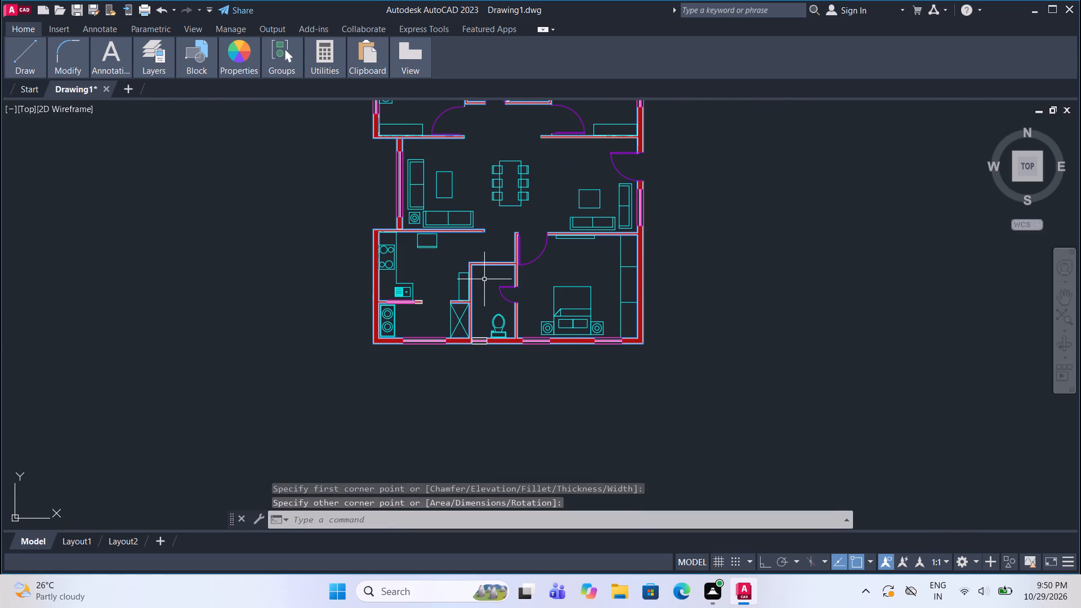
scroll(520, 248, up, 3)
scroll(502, 254, down, 4)
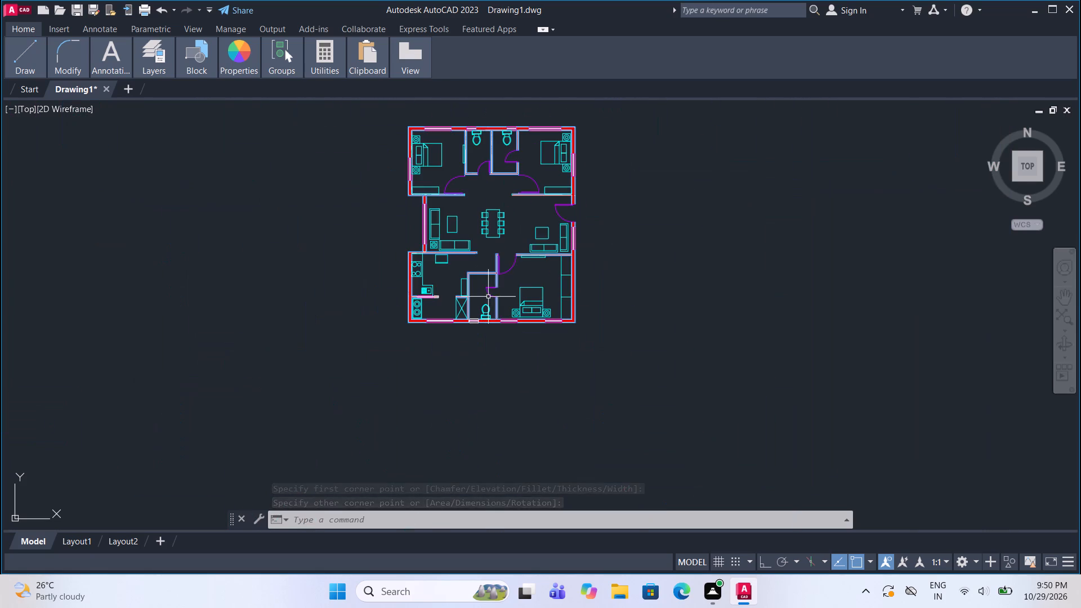
scroll(508, 209, up, 2)
middle_drag(509, 203, 531, 323)
scroll(312, 144, up, 1)
middle_drag(313, 142, 316, 145)
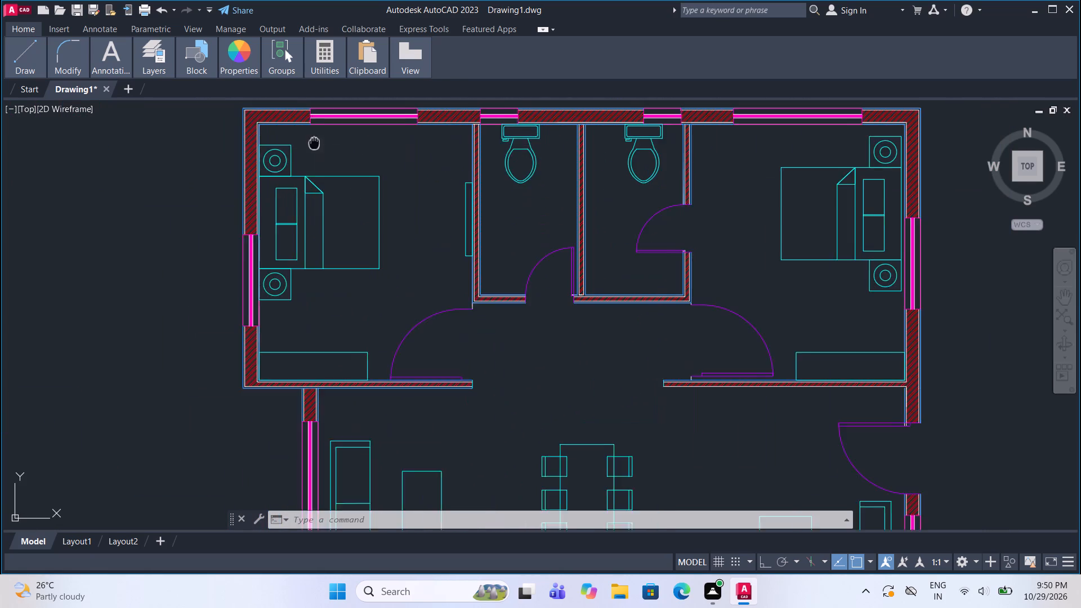
middle_drag(316, 145, 343, 199)
click(146, 52)
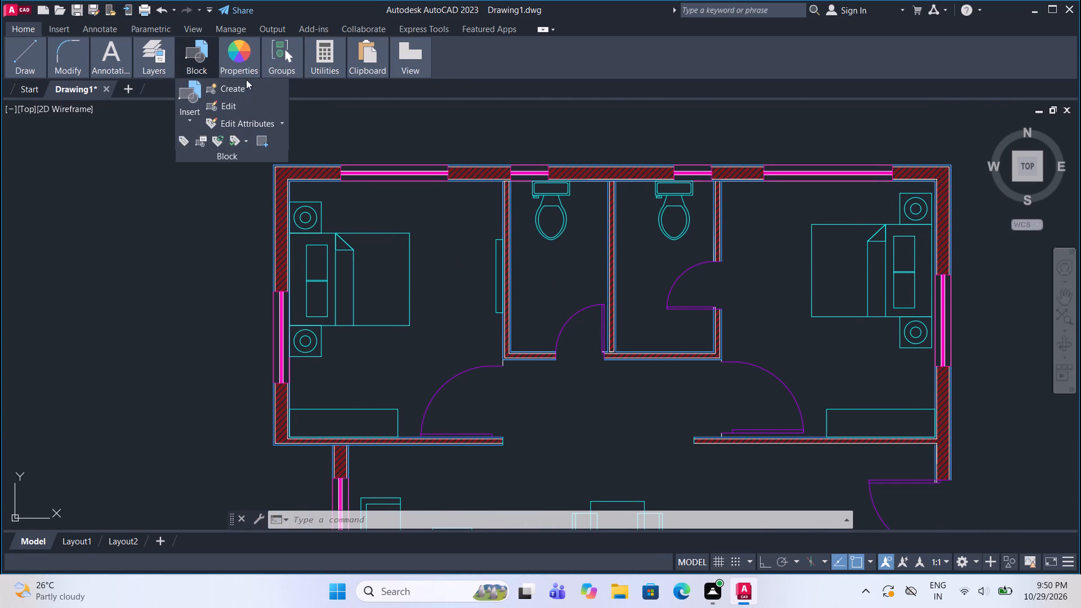
click(150, 44)
click(253, 91)
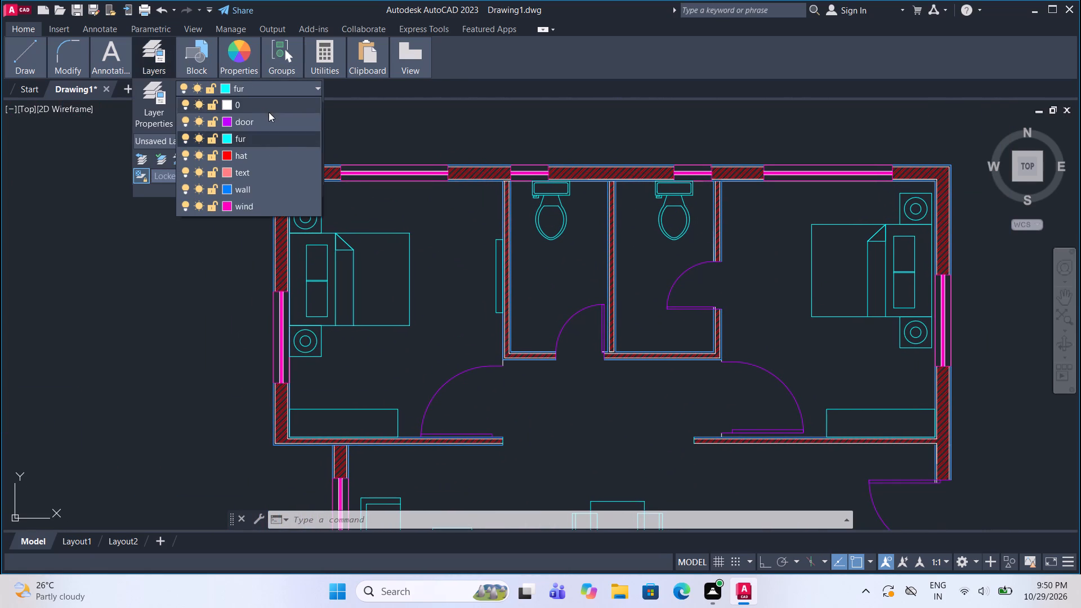
double_click(263, 171)
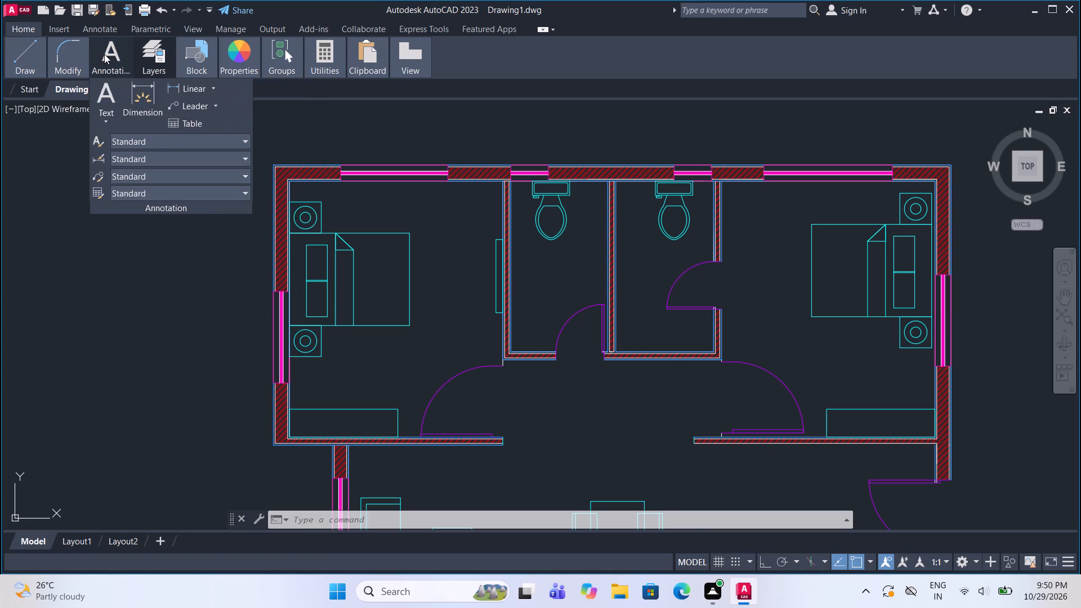
Add a two-line multiline text label reading "bedroom 3" and "10'x12'" in the northwest bedroom, just south of the bed.
click(106, 89)
scroll(358, 361, up, 2)
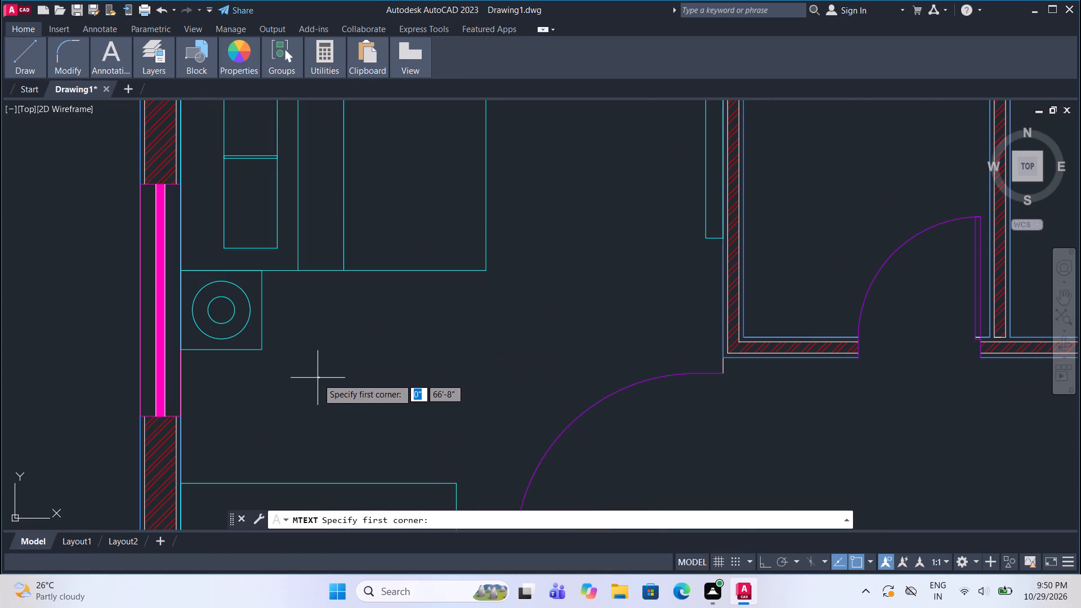
click(318, 379)
click(581, 285)
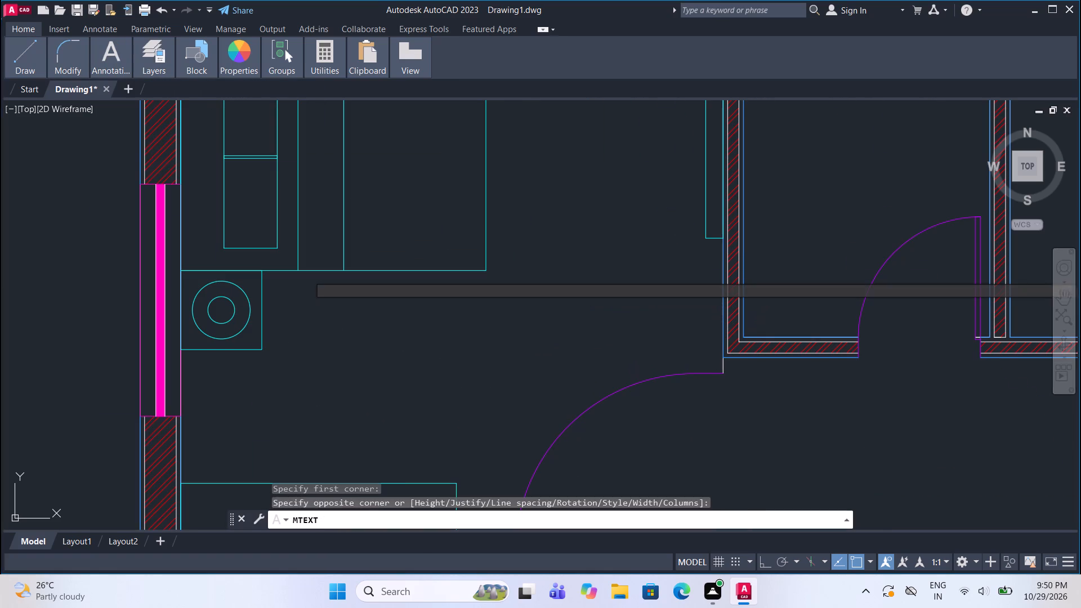
text(bedroom)
key(space)
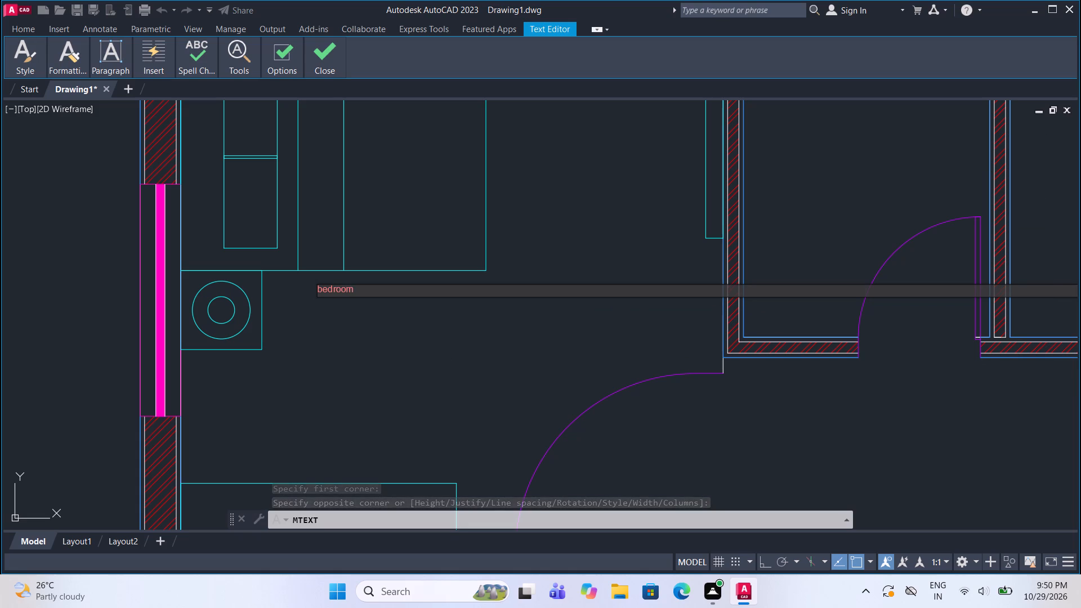
text(3)
key(Return)
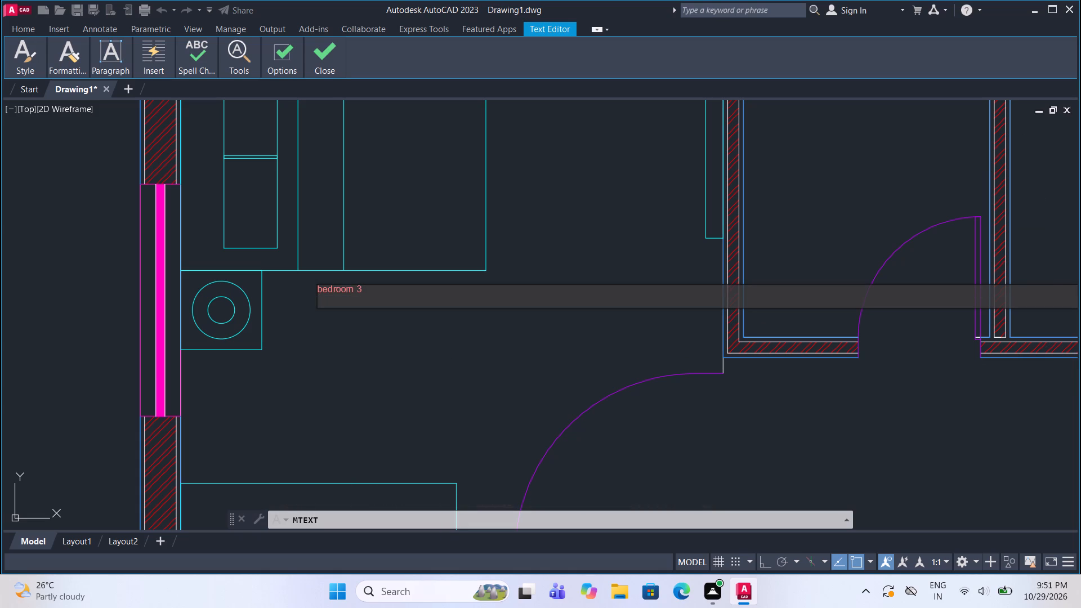
text(10')
key(x)
text(12')
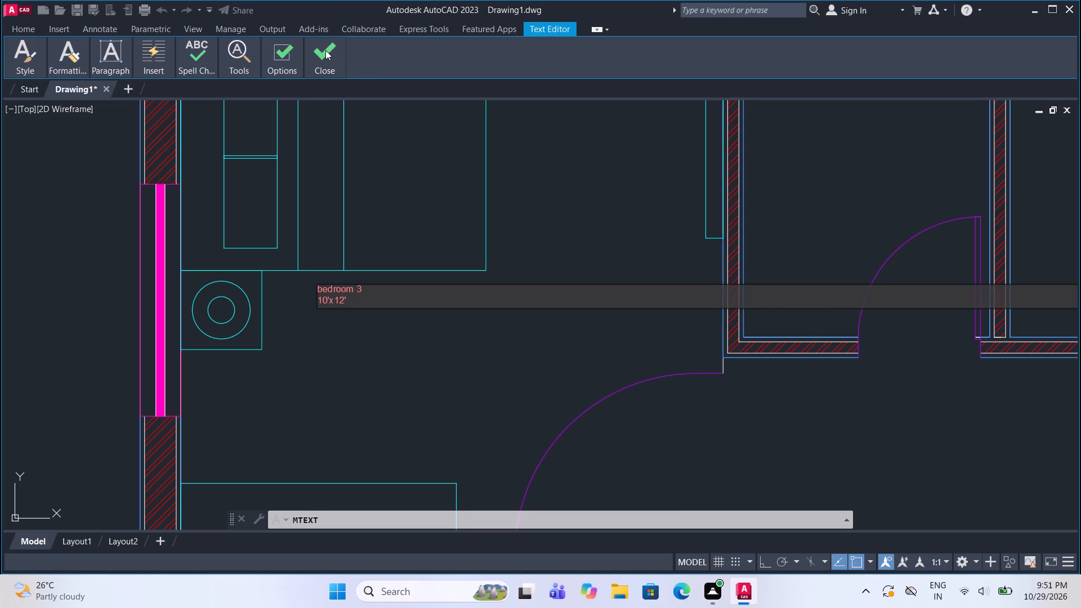
double_click(325, 50)
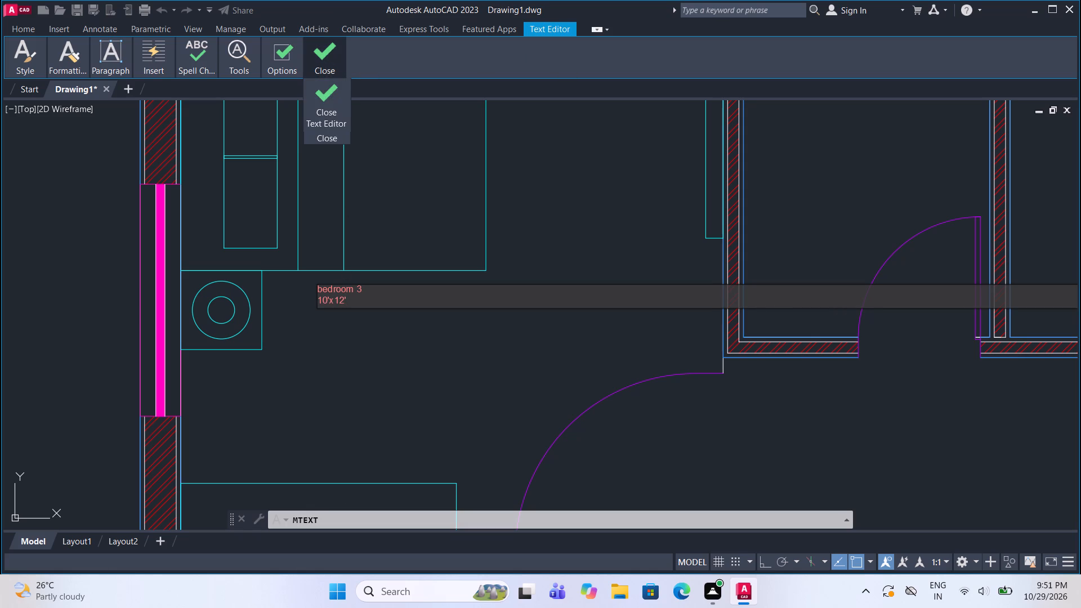
click(323, 70)
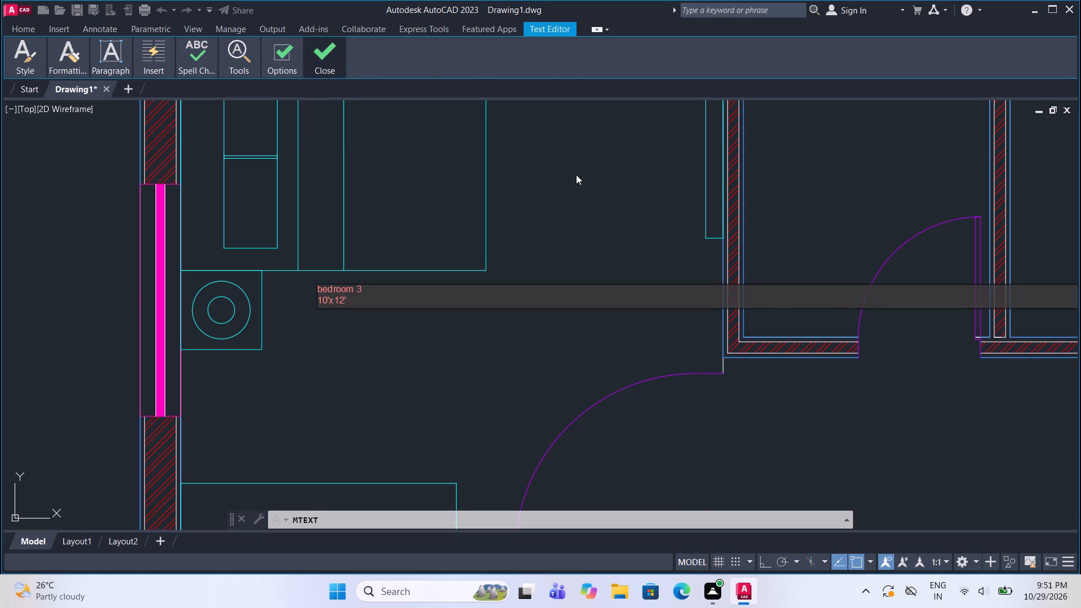
click(576, 175)
Scale the bedroom 3 label by a factor of 4 twice in succession.
double_click(321, 283)
click(314, 302)
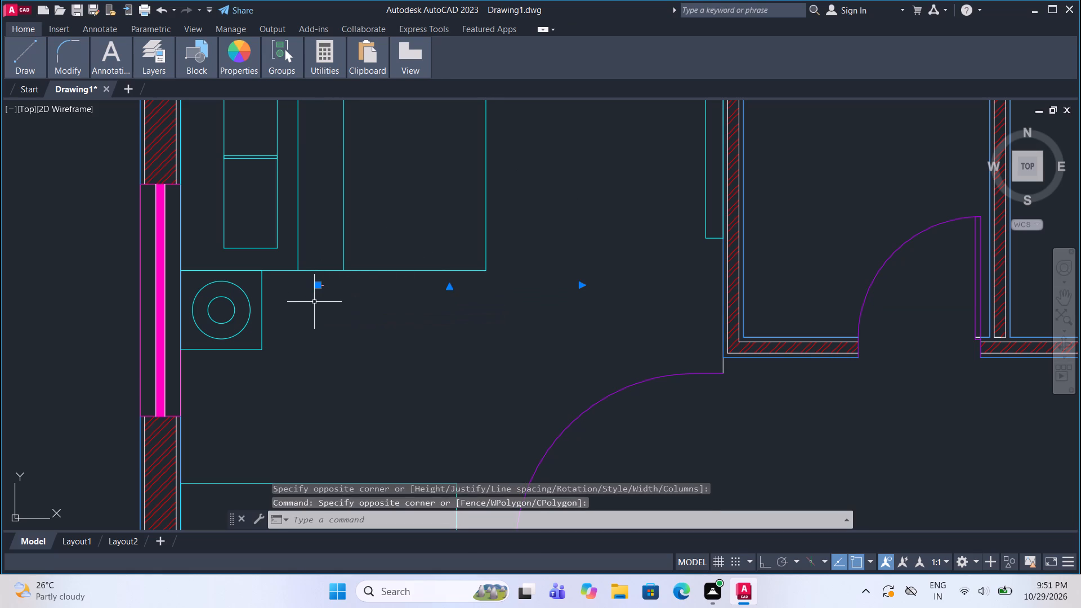
text(scc)
key(Return)
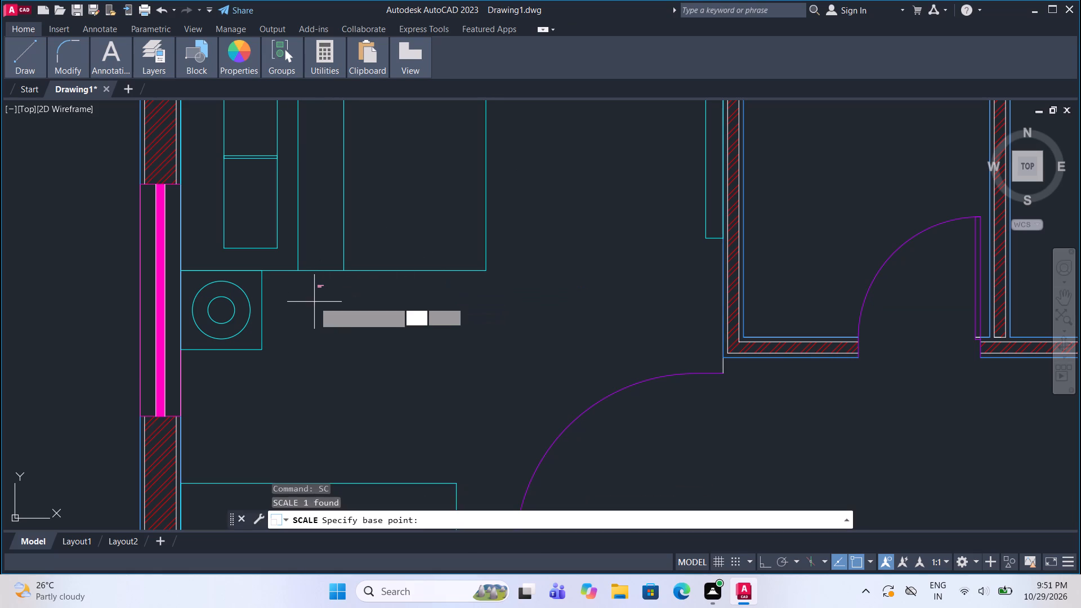
click(323, 288)
key(4)
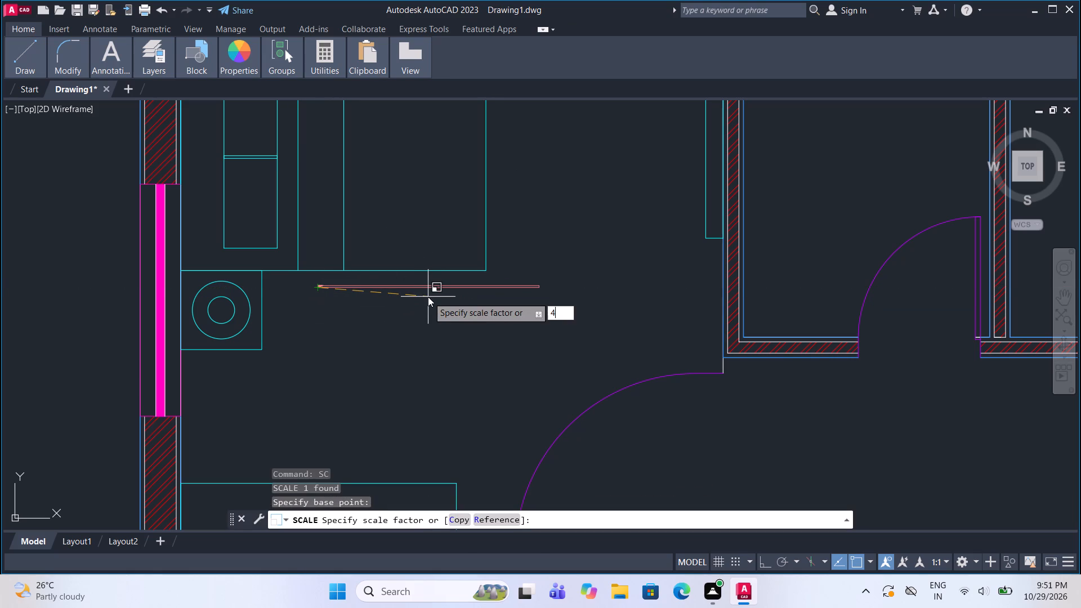
key(Return)
click(323, 283)
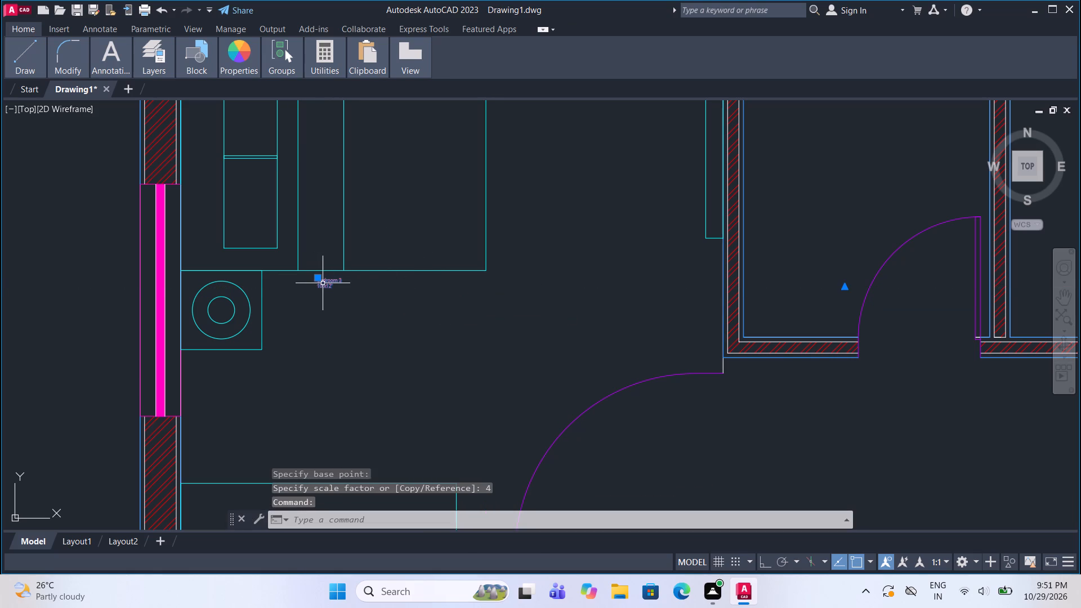
text(sc)
key(Return)
click(318, 285)
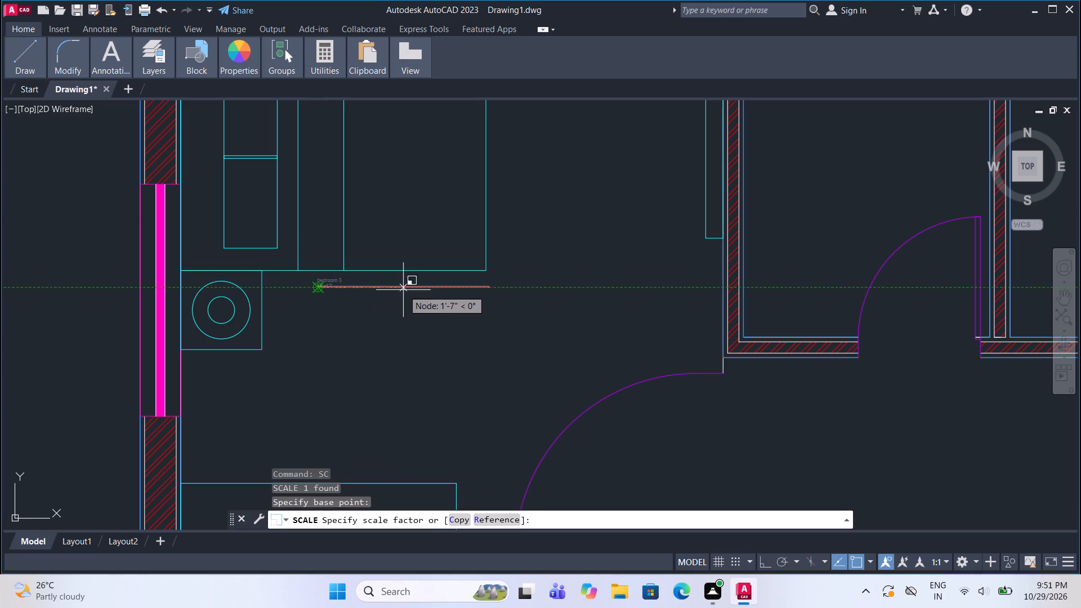
key(4)
key(Return)
Move the enlarged label off the bed into the clear floor area south of it in the northwest bedroom.
scroll(414, 298, down, 3)
scroll(410, 299, up, 1)
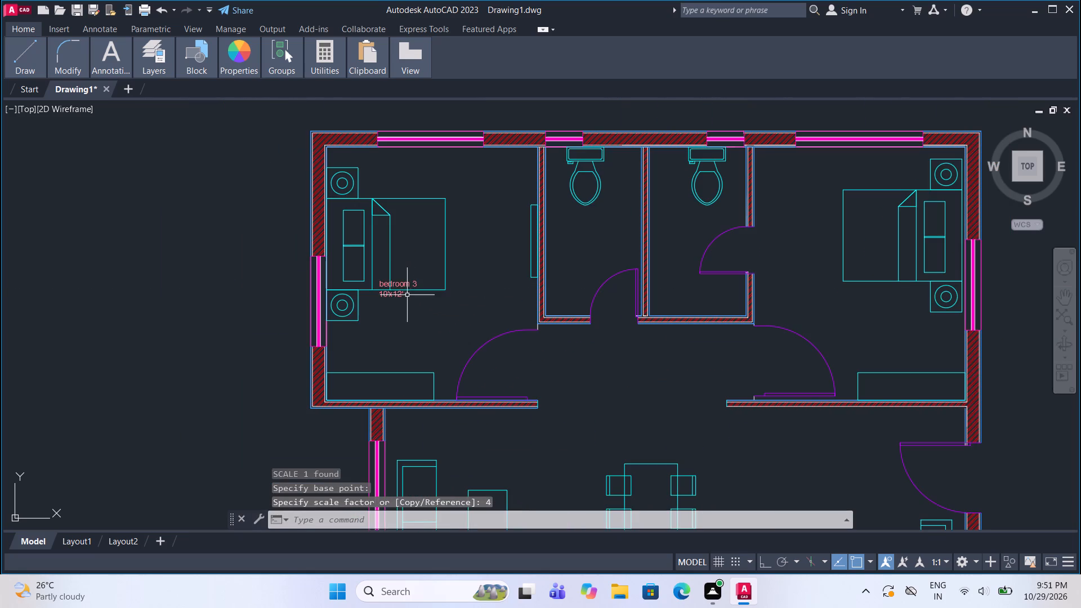
click(400, 283)
scroll(400, 283, up, 2)
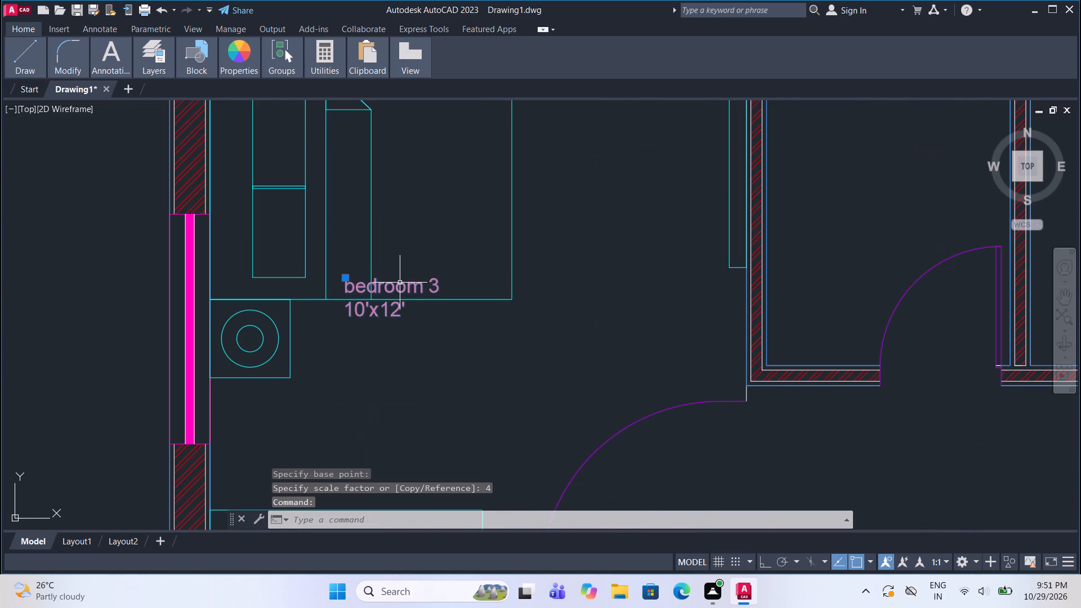
key(m)
key(Return)
drag(387, 299, 387, 306)
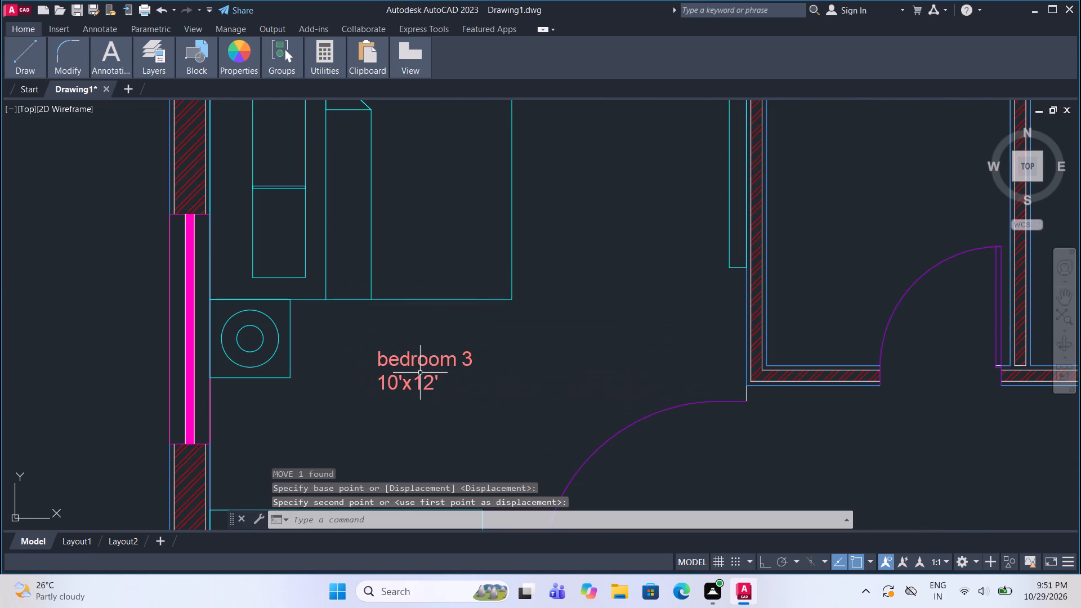
click(420, 373)
Copy the bedroom 3 label into both northern bathrooms and the northeast bedroom.
scroll(545, 278, down, 4)
scroll(540, 294, up, 3)
click(484, 285)
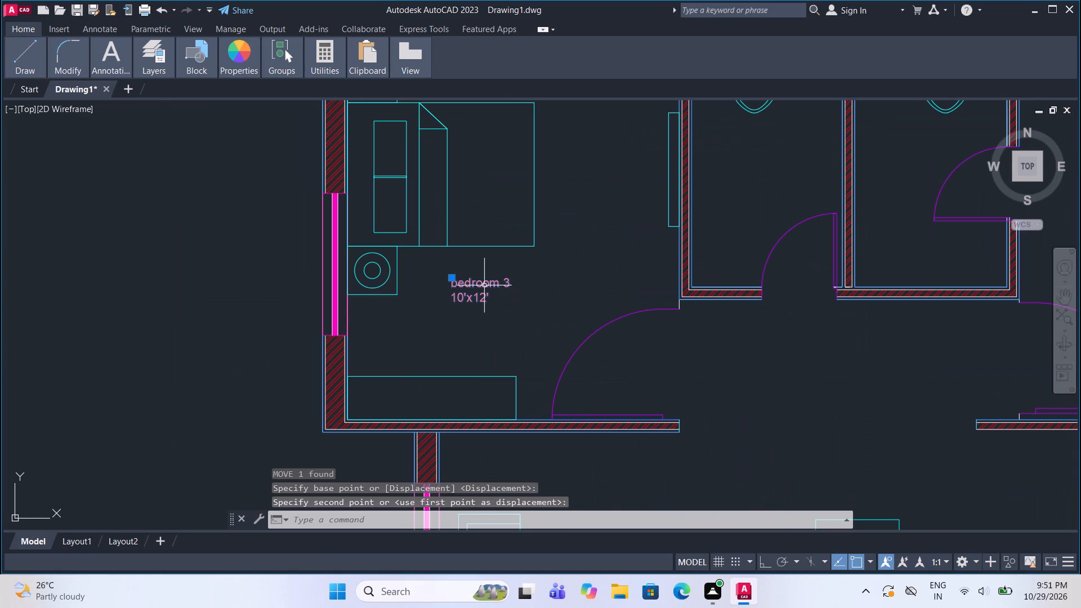
text(co)
key(Return)
click(483, 285)
scroll(483, 332, down, 2)
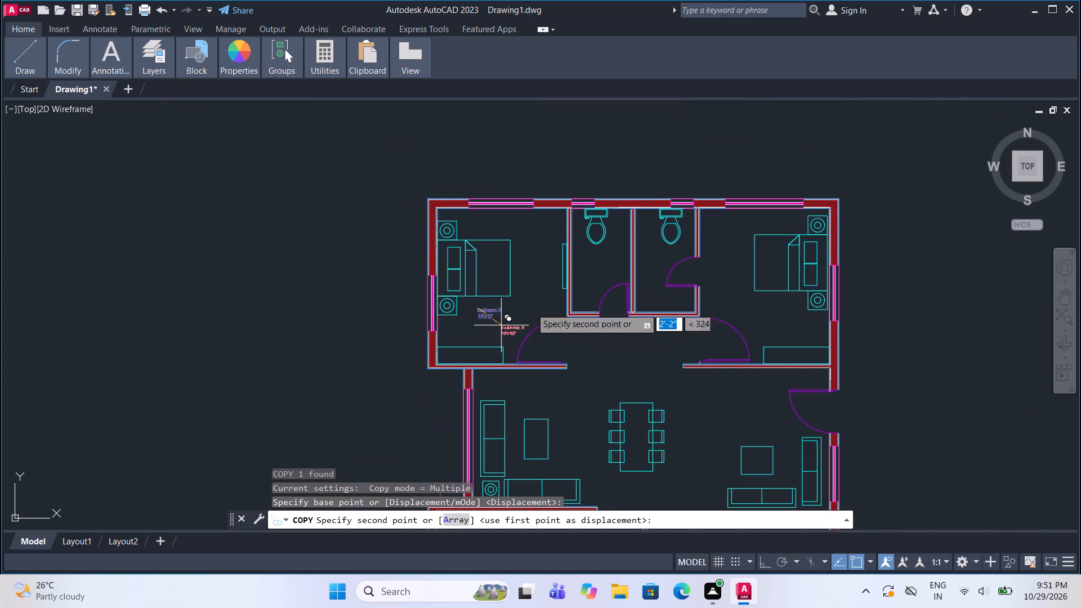
scroll(625, 265, up, 2)
click(535, 254)
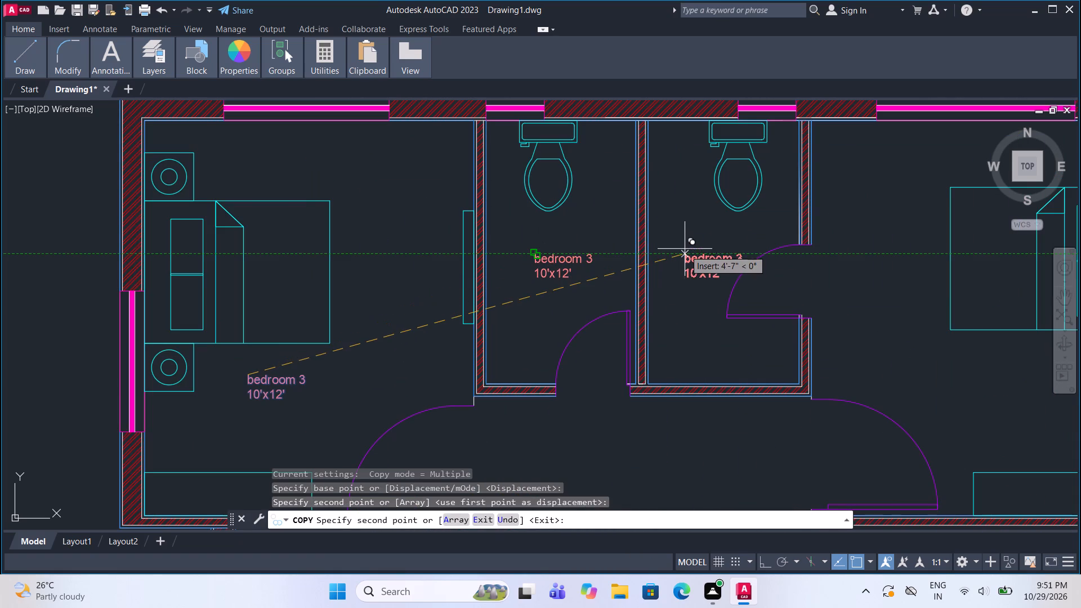
click(684, 249)
scroll(539, 253, down, 2)
scroll(704, 285, up, 2)
click(736, 321)
Place further label copies above the east sitting area's table, above the dining table and in the west living area.
scroll(640, 203, down, 3)
scroll(647, 301, up, 3)
click(633, 299)
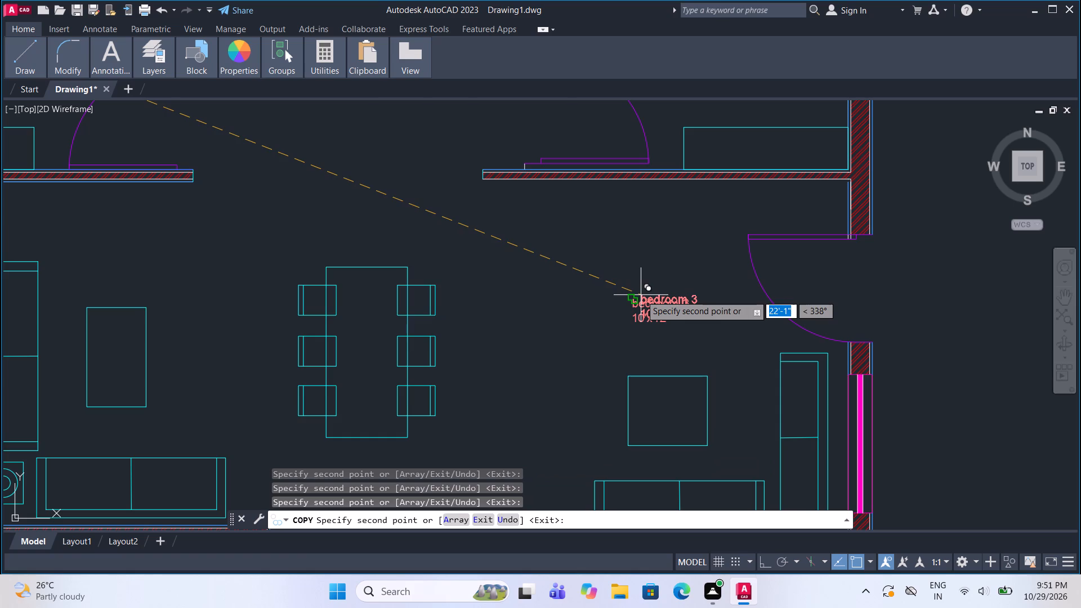
scroll(641, 295, down, 4)
scroll(603, 293, up, 4)
click(377, 211)
scroll(670, 243, down, 1)
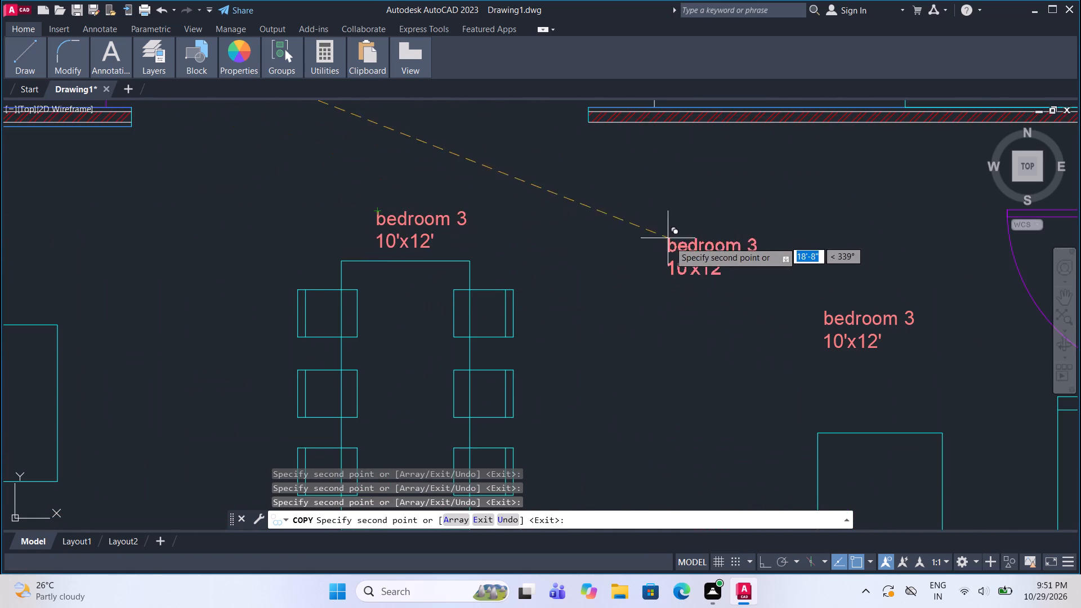
scroll(670, 243, down, 2)
scroll(482, 270, up, 2)
click(515, 221)
Place further copies of the bedroom 3 label in the kitchen, the utility space south of it, the southern bathroom and the southeast bedroom.
scroll(525, 207, down, 2)
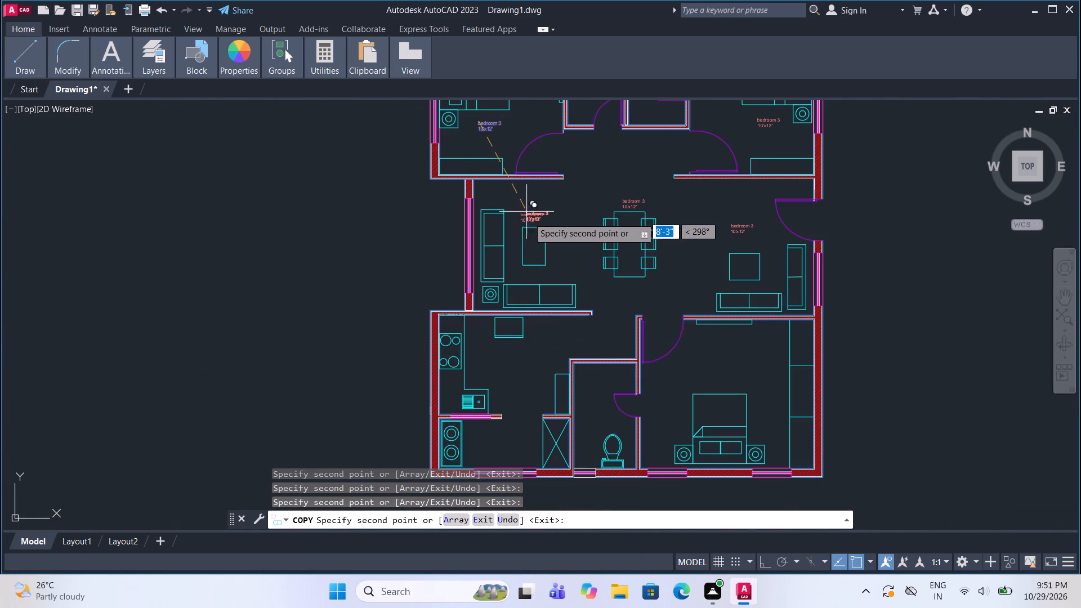
scroll(532, 365, up, 2)
click(431, 345)
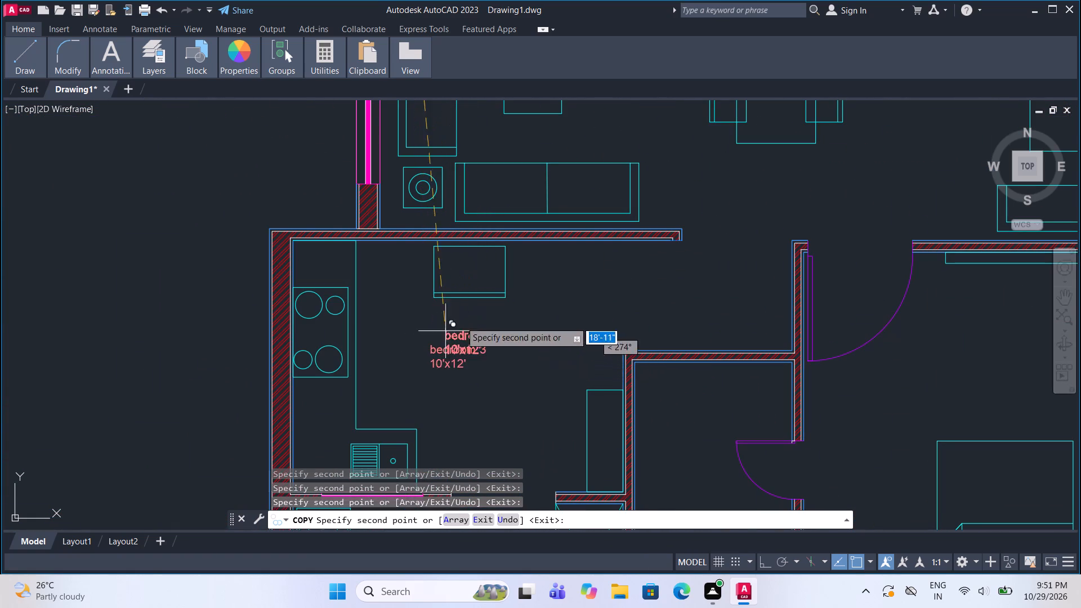
scroll(504, 275, down, 3)
scroll(507, 364, up, 2)
click(452, 323)
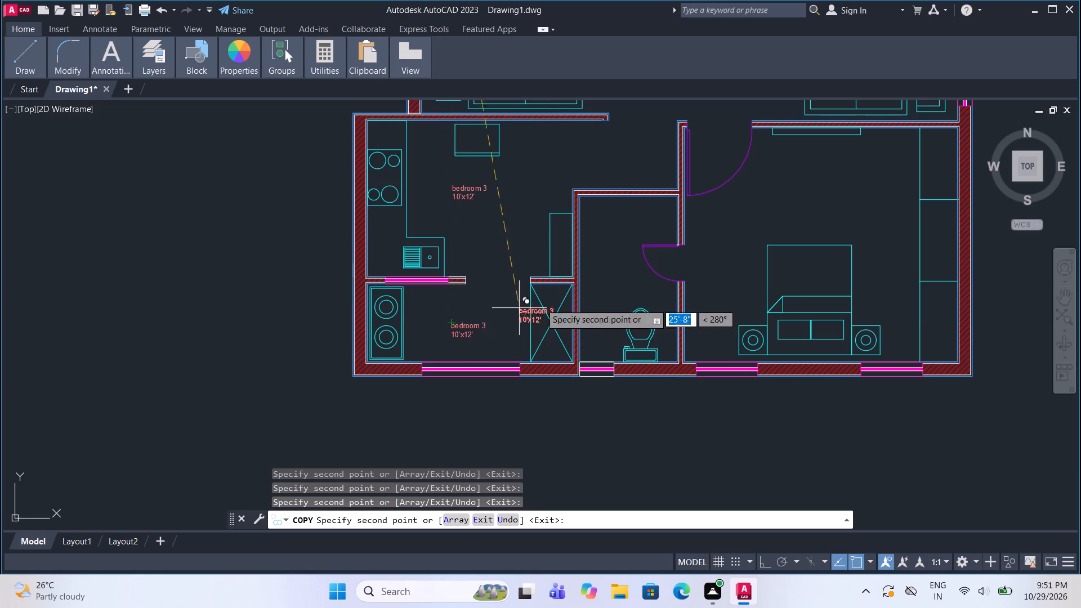
scroll(619, 249, up, 2)
click(582, 180)
scroll(456, 290, down, 2)
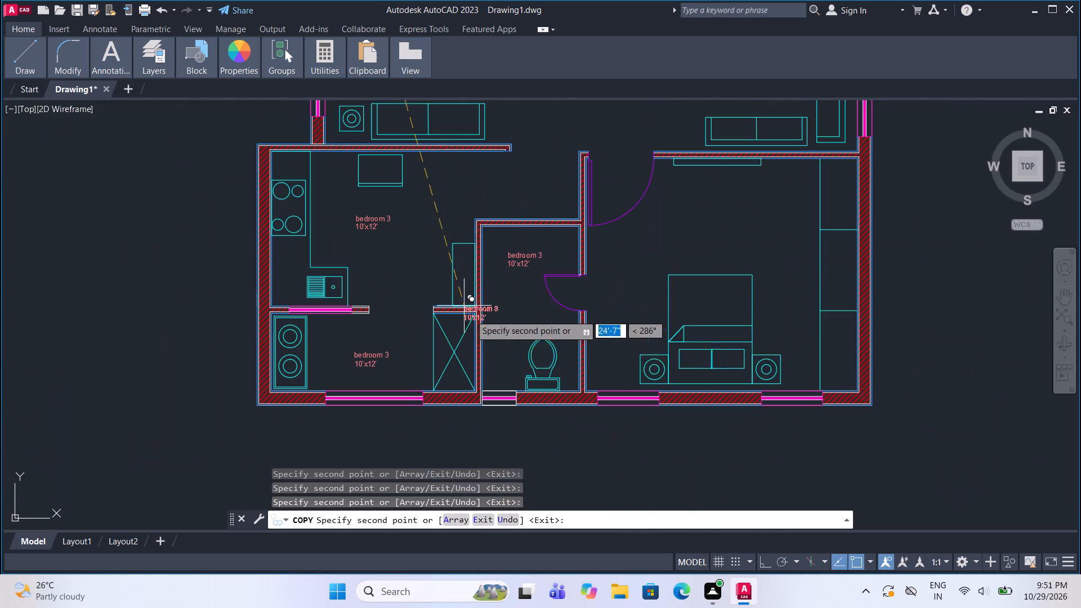
scroll(707, 253, up, 2)
click(685, 231)
scroll(581, 355, down, 3)
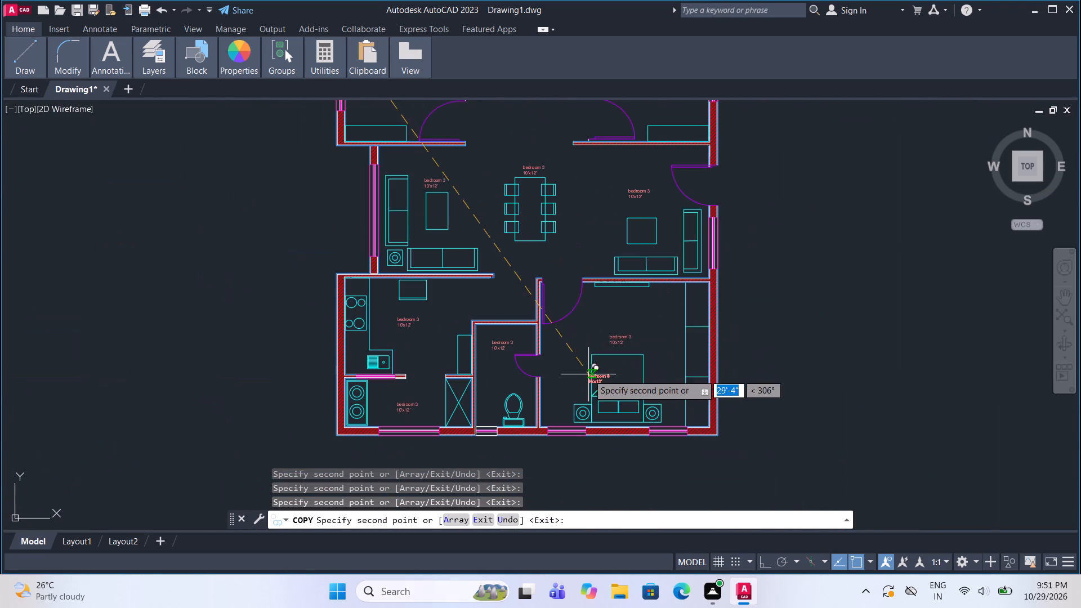
Place a last label copy outside the living area's west window and finish copying.
middle_drag(647, 189, 655, 232)
scroll(637, 249, down, 1)
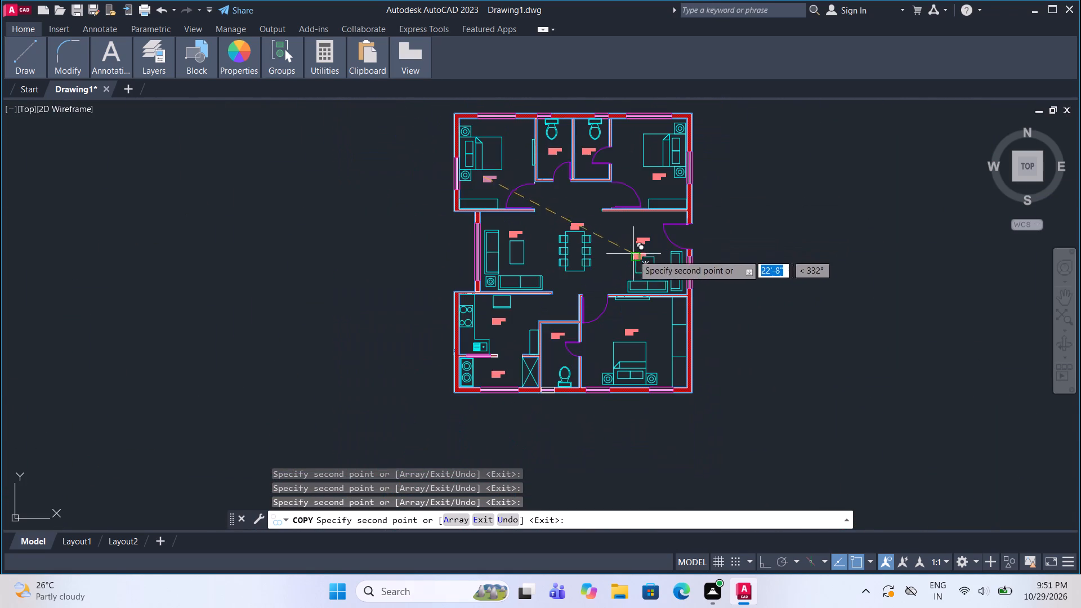
scroll(448, 253, up, 2)
click(453, 251)
key(Escape)
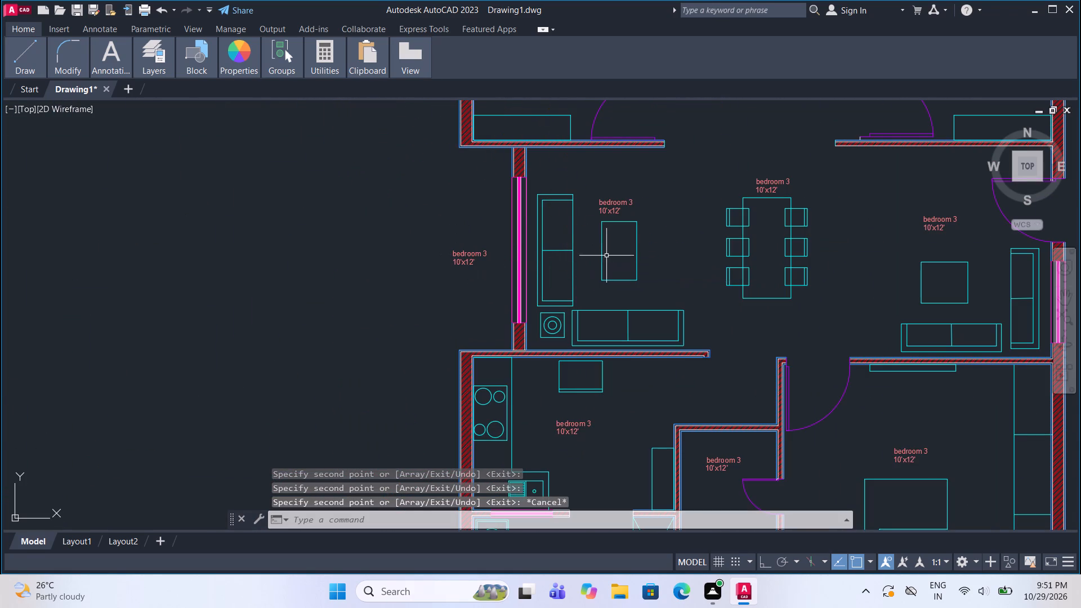
On the wall layer, draw a three-sided orthogonal outline around the outside west label, about 11'-8" long, ending at the kitchen's outer wall.
middle_drag(474, 188, 496, 205)
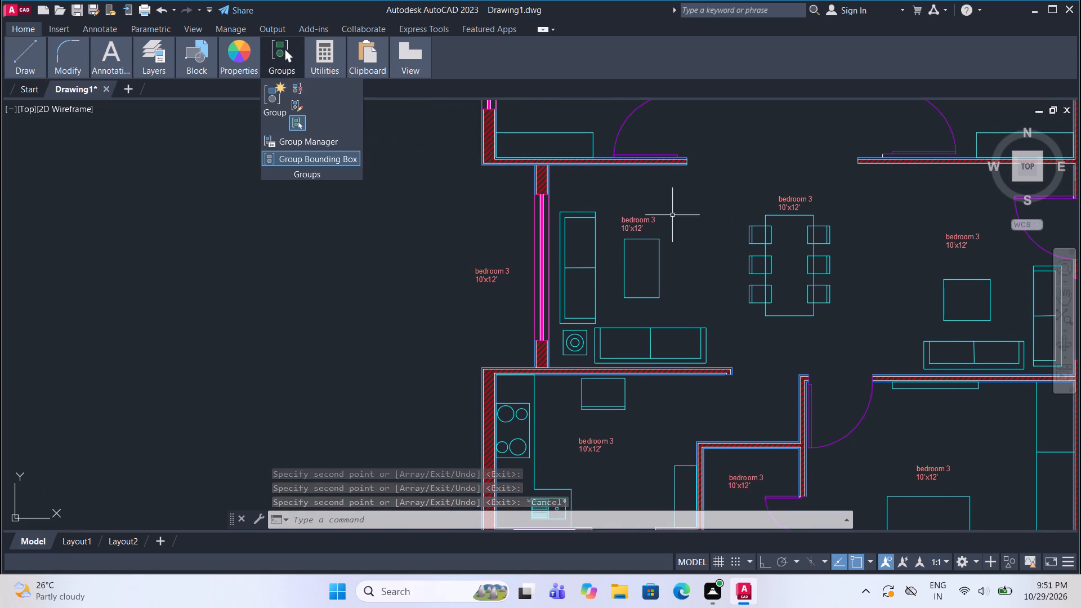
scroll(676, 172, up, 2)
scroll(488, 232, down, 1)
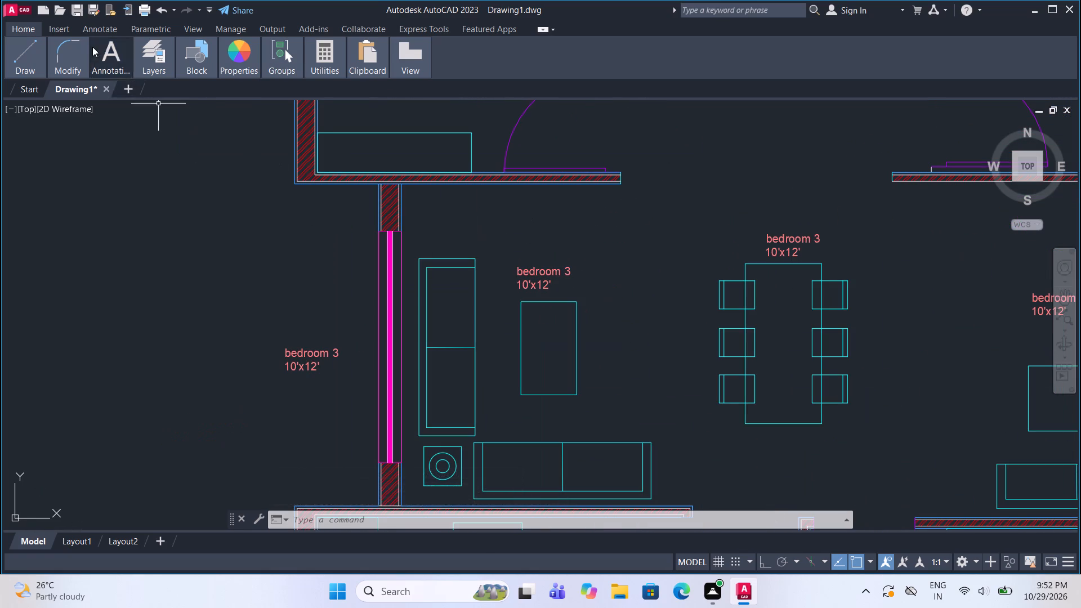
click(256, 85)
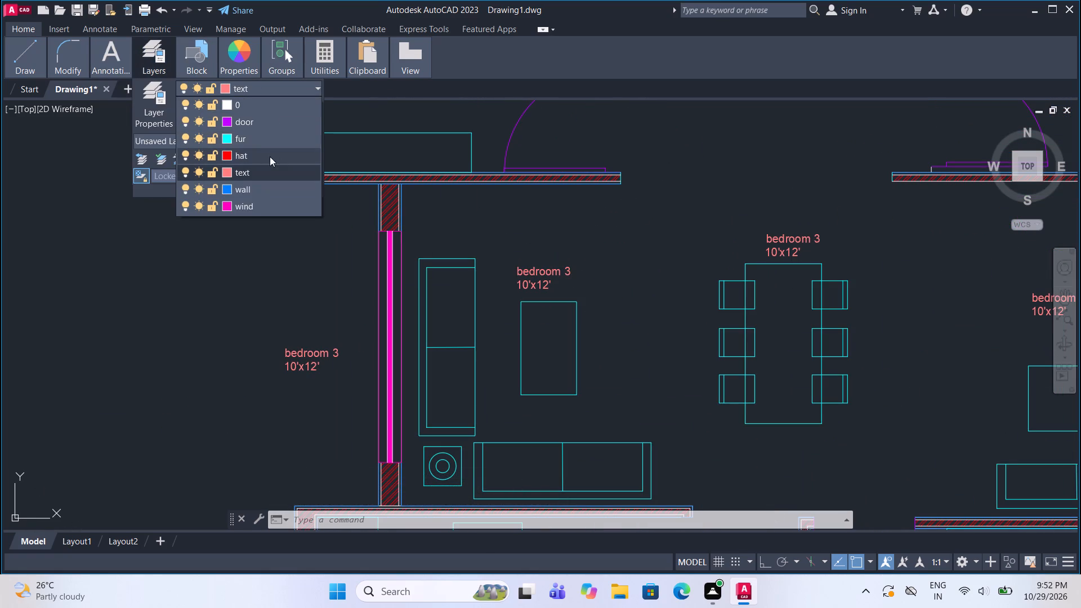
click(270, 187)
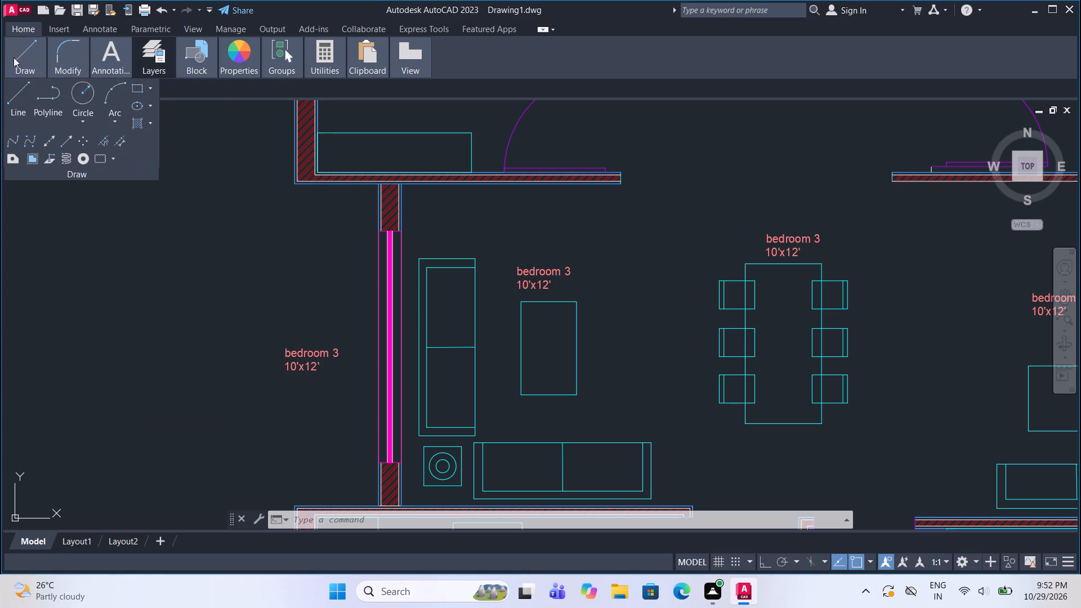
click(23, 57)
click(24, 91)
middle_drag(480, 237, 538, 234)
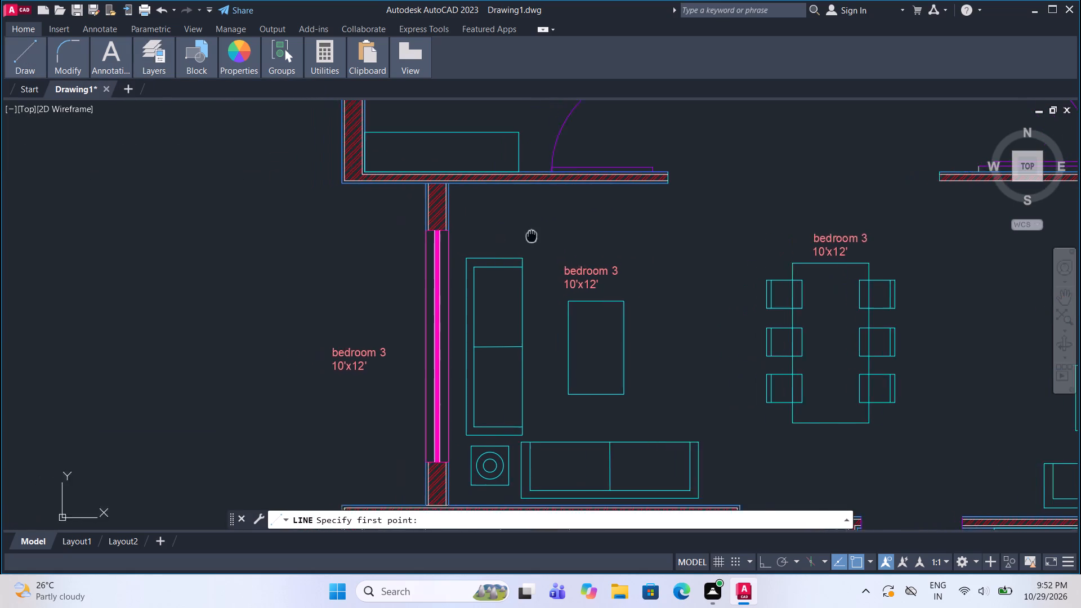
middle_drag(538, 234, 592, 226)
click(401, 160)
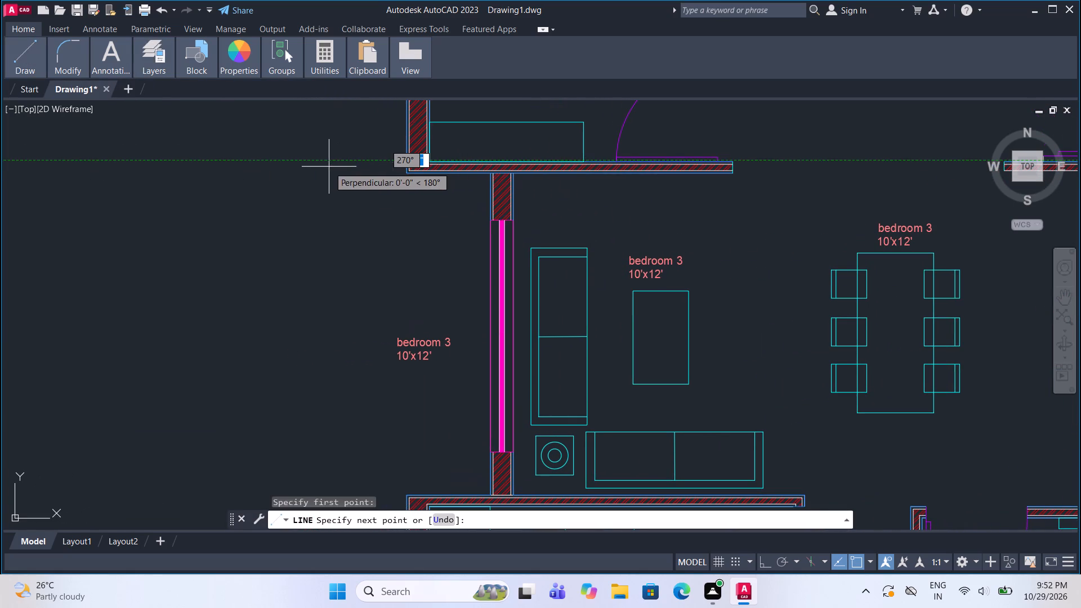
key(F8)
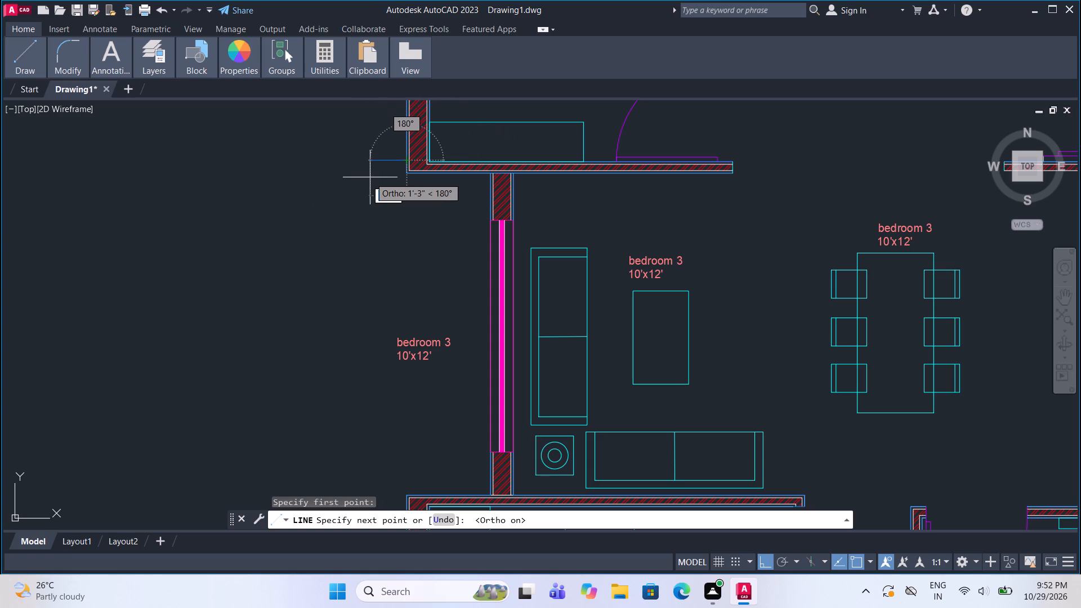
click(345, 175)
scroll(350, 182, down, 2)
scroll(358, 332, up, 1)
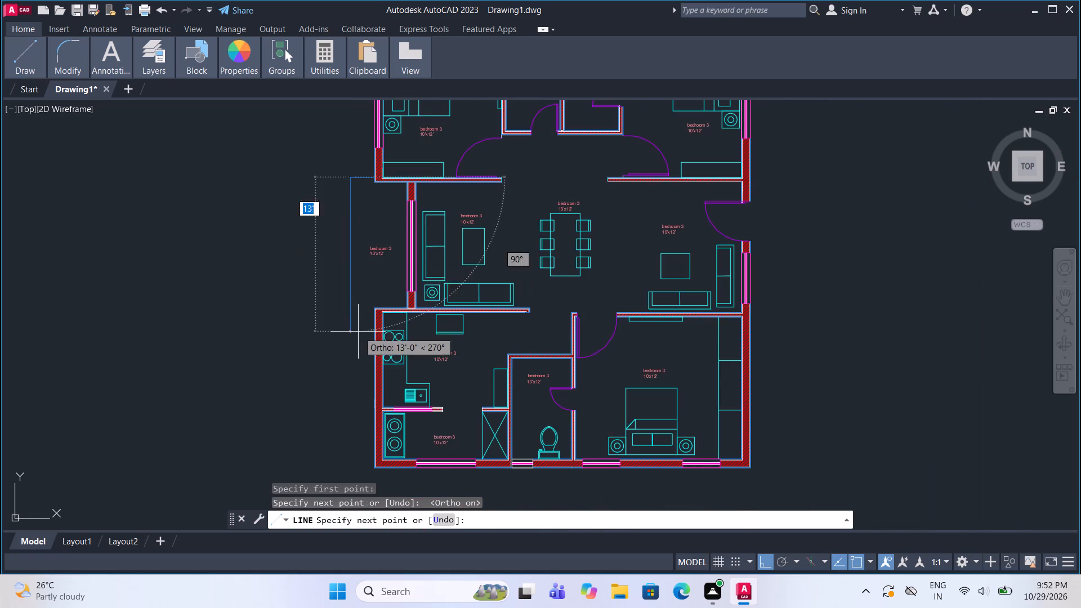
scroll(358, 332, up, 2)
click(361, 271)
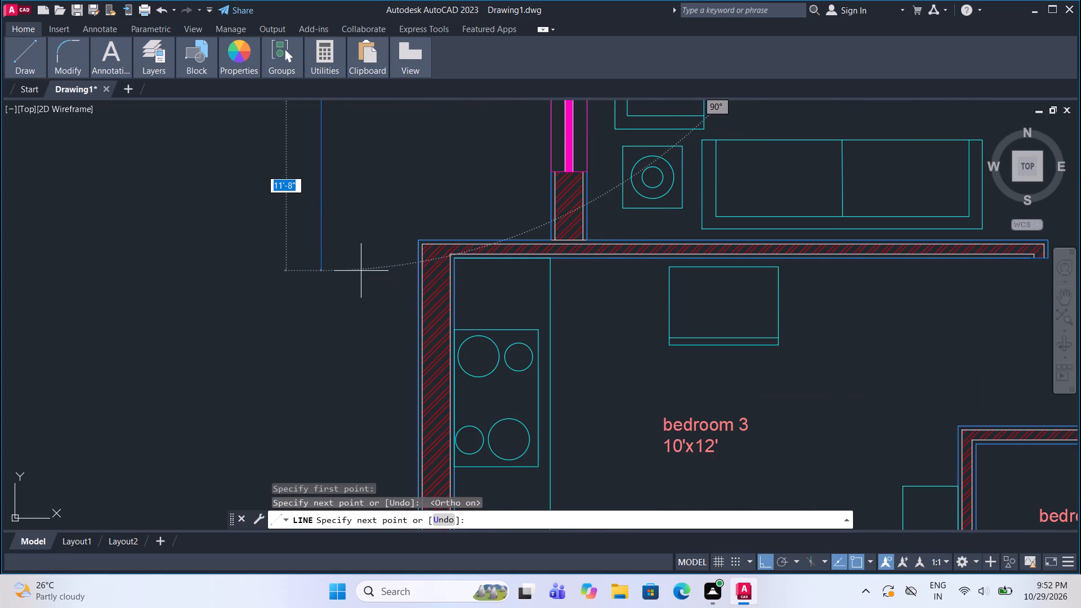
click(414, 272)
key(Escape)
Offset the three outline lines of the new west area outwards by 1".
scroll(382, 332, down, 1)
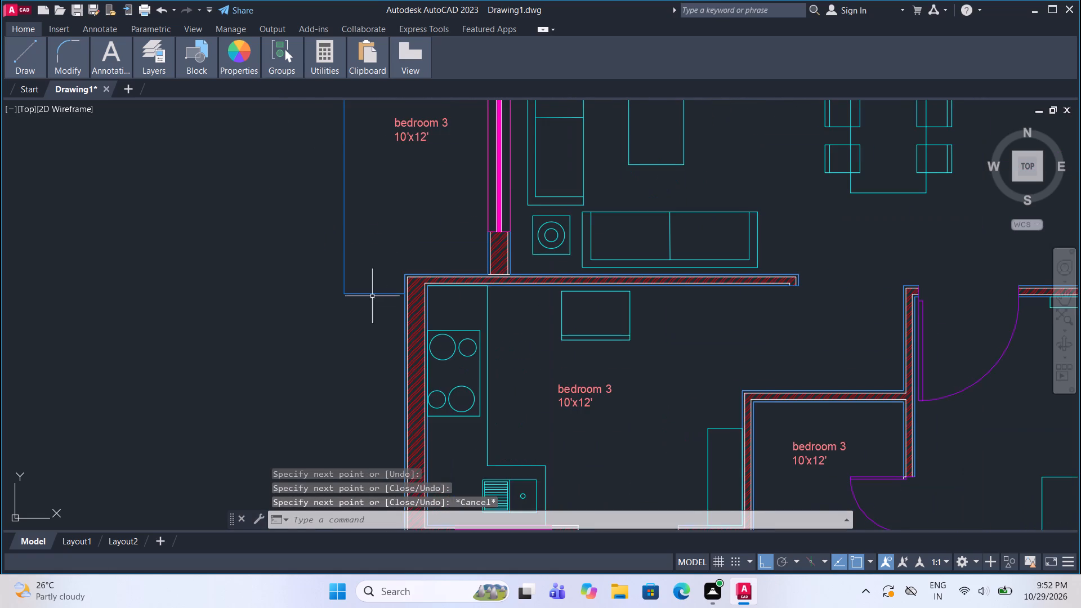
middle_drag(371, 290, 382, 343)
middle_drag(386, 360, 390, 368)
scroll(389, 368, down, 1)
drag(384, 376, 372, 344)
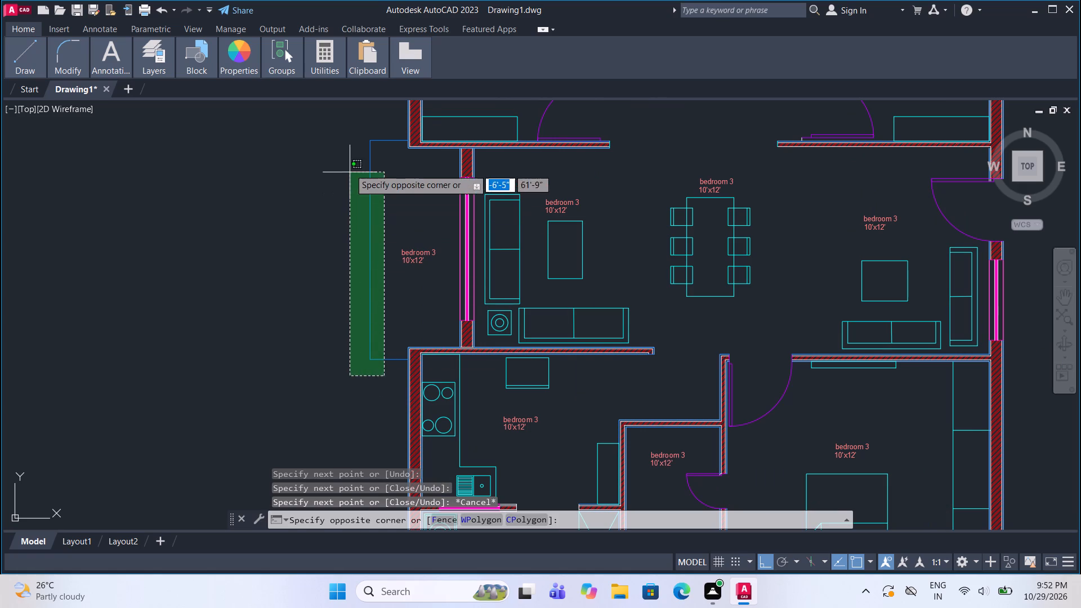
click(344, 126)
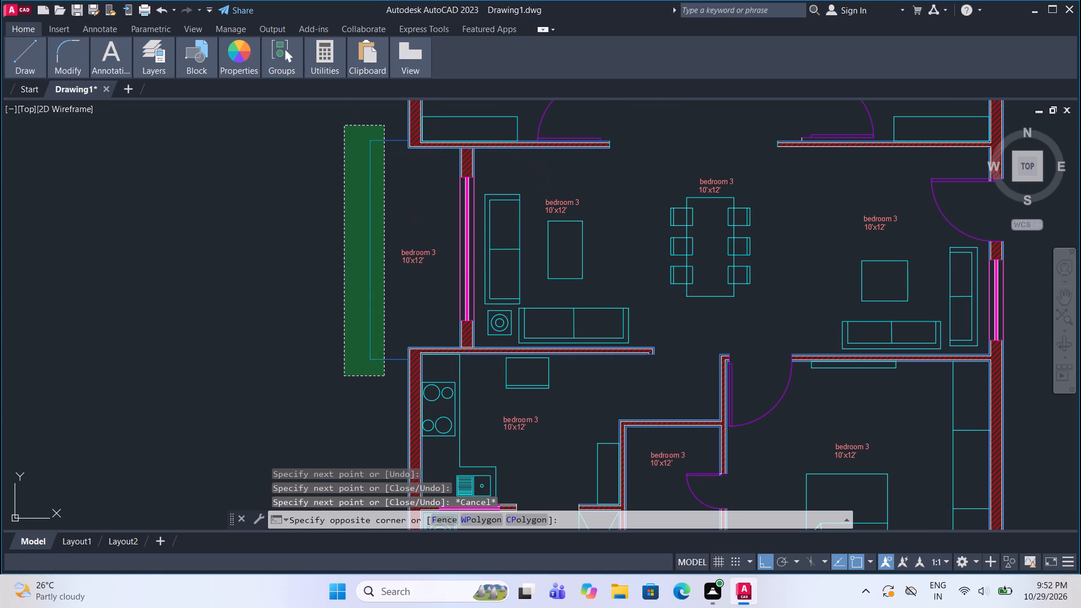
text(of)
key(Return)
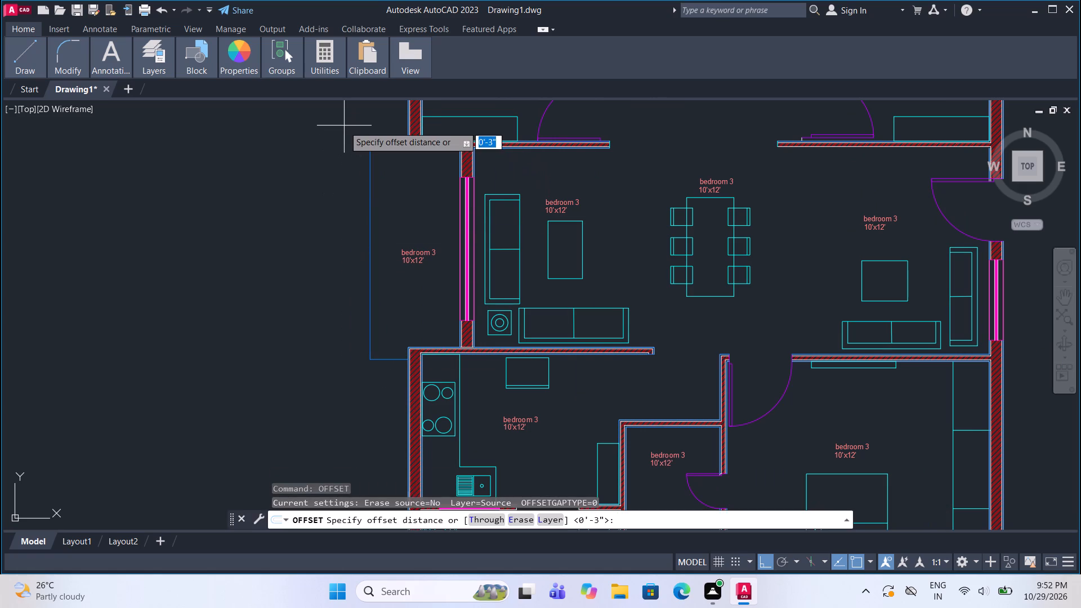
click(368, 224)
text(1")
key(Return)
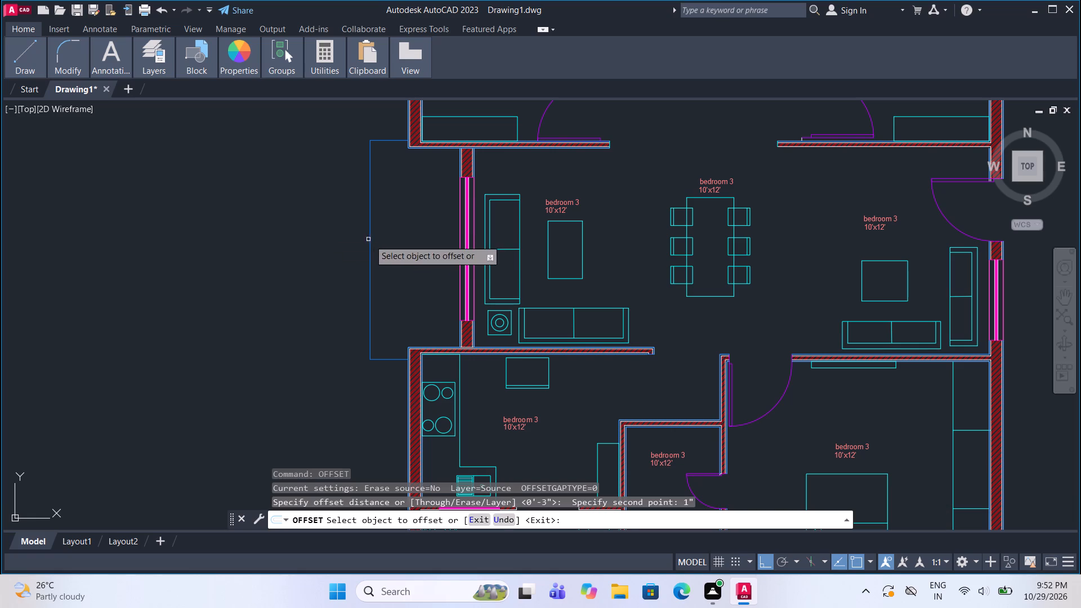
drag(370, 245, 359, 242)
click(335, 233)
click(381, 139)
click(379, 136)
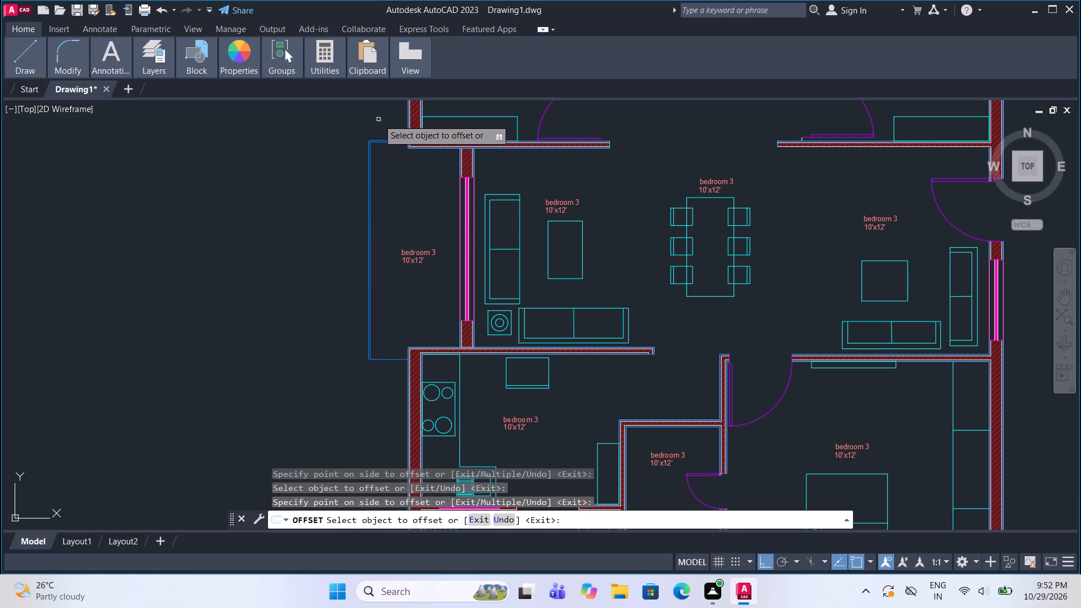
click(378, 119)
drag(382, 357, 381, 366)
double_click(381, 369)
drag(382, 358, 379, 365)
drag(377, 370, 373, 385)
key(Escape)
Fillet the outer offset lines into closed sharp corners at the outline's southwest and northwest ends.
key(f)
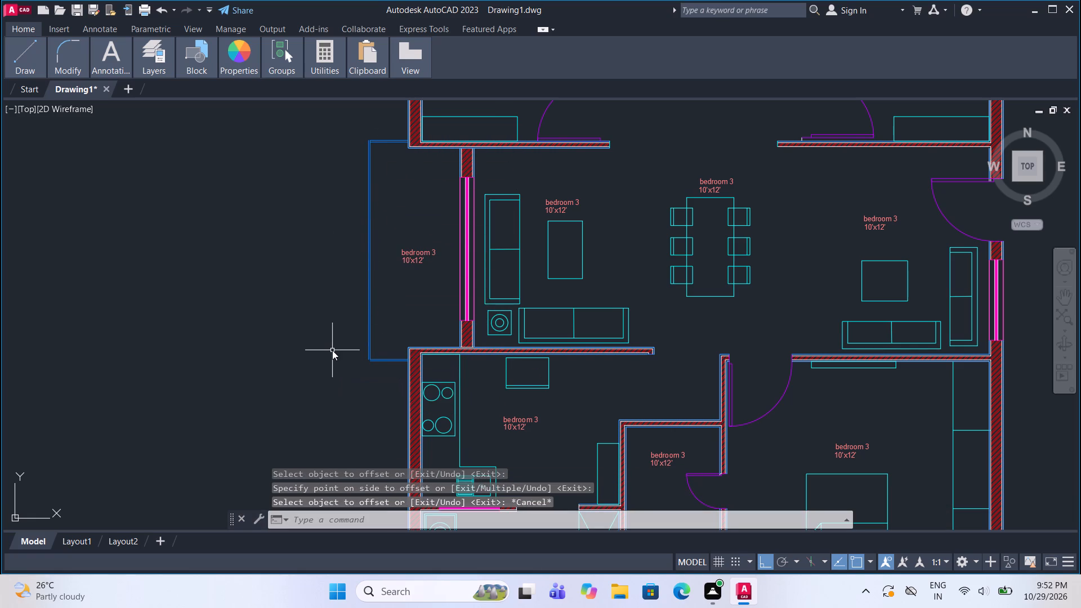
click(377, 377)
scroll(385, 366, up, 4)
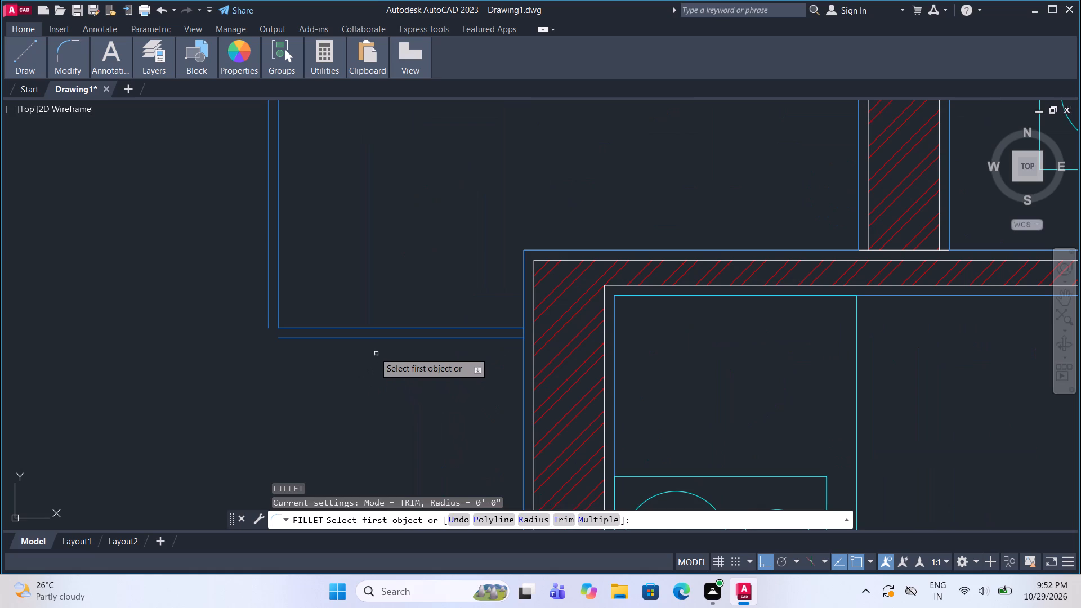
click(360, 339)
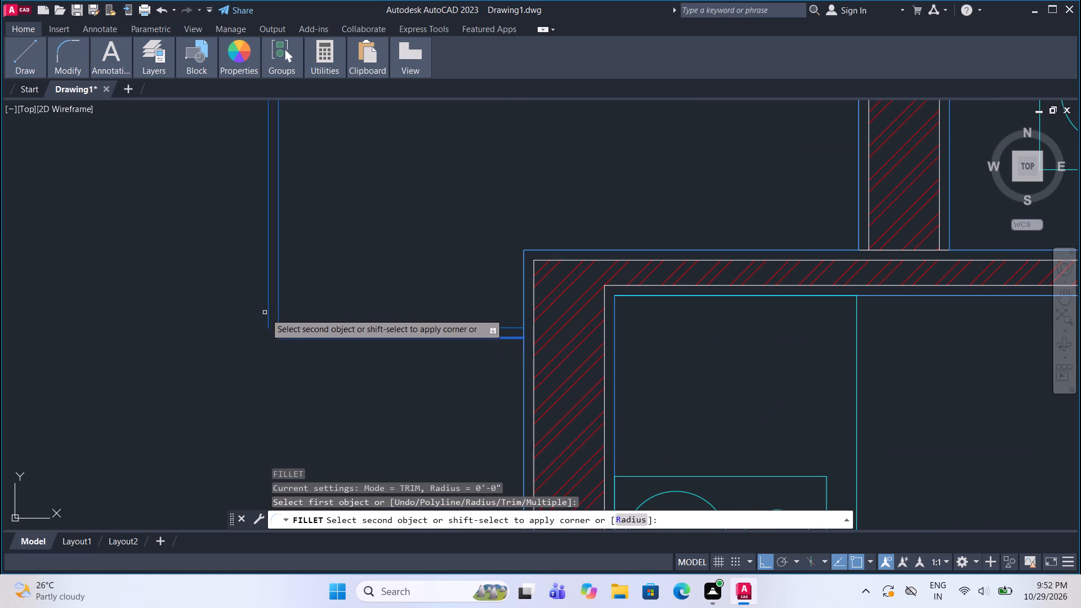
click(267, 316)
scroll(295, 405, down, 4)
scroll(310, 157, up, 3)
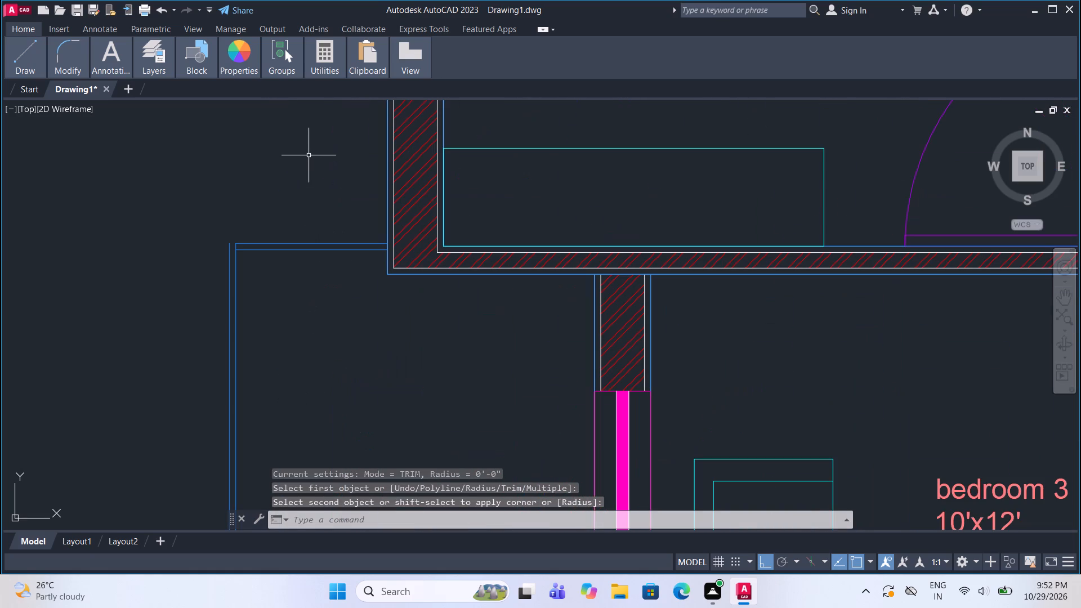
key(f)
key(Return)
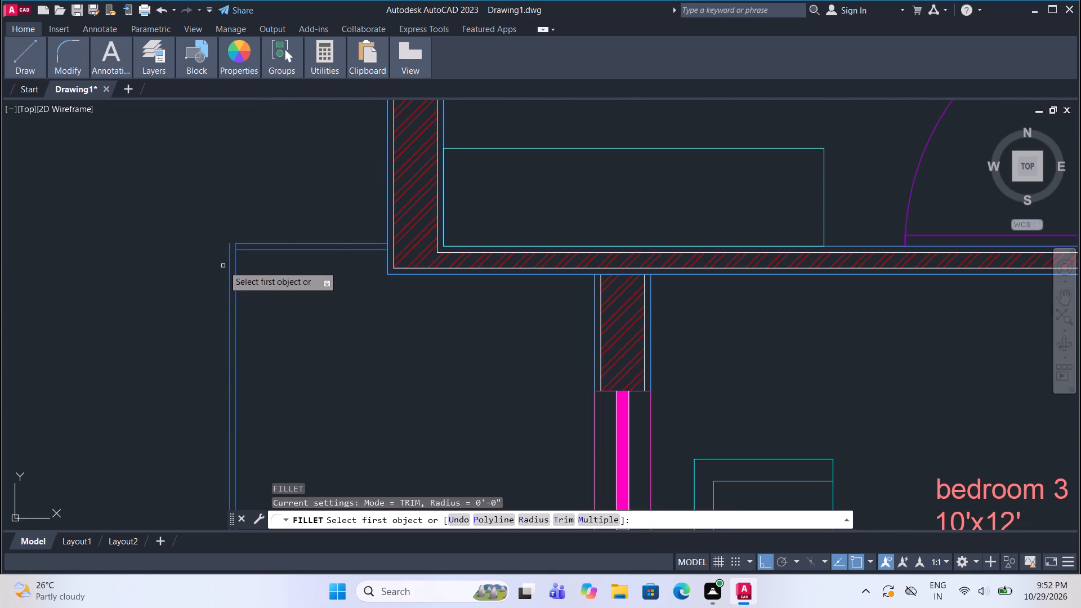
double_click(227, 268)
click(229, 268)
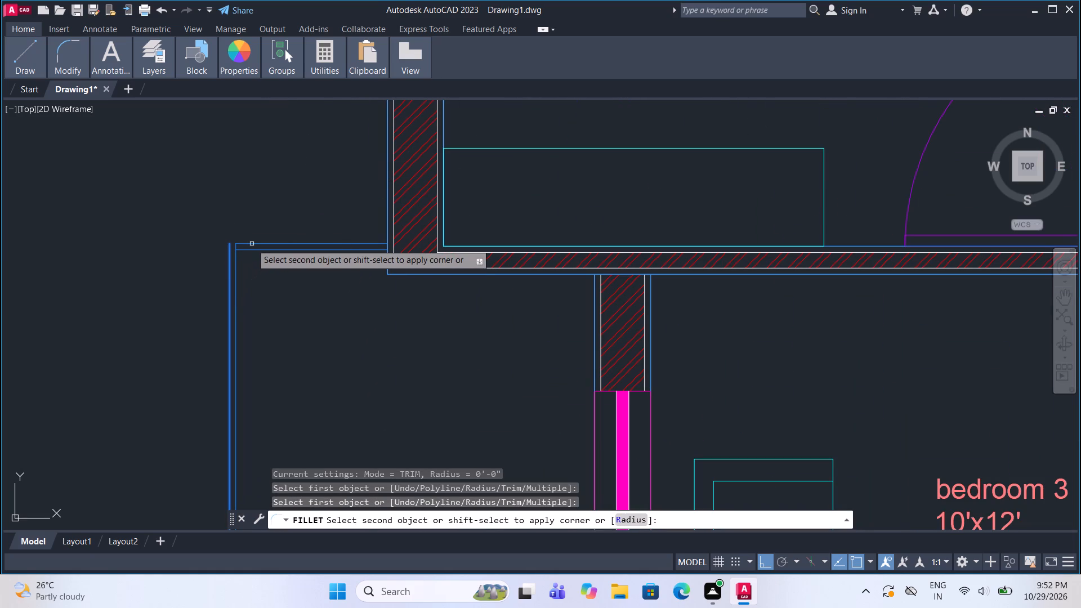
click(252, 244)
Trim the inner vertical line's excess piece between the double lines at the outline's northwest corner.
scroll(242, 225, up, 1)
text(tr)
key(Return)
scroll(229, 263, up, 2)
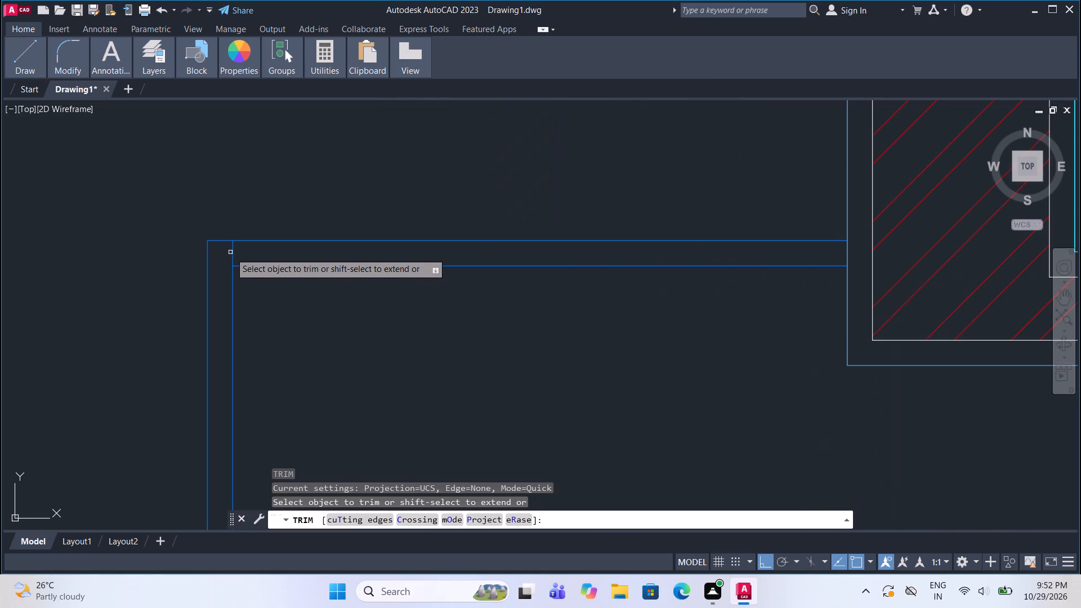
click(233, 254)
scroll(246, 252, down, 4)
key(Escape)
Replace the label text in the outlined area outside the west wall with SITOUT and 5'X12' on two lines.
scroll(298, 205, down, 2)
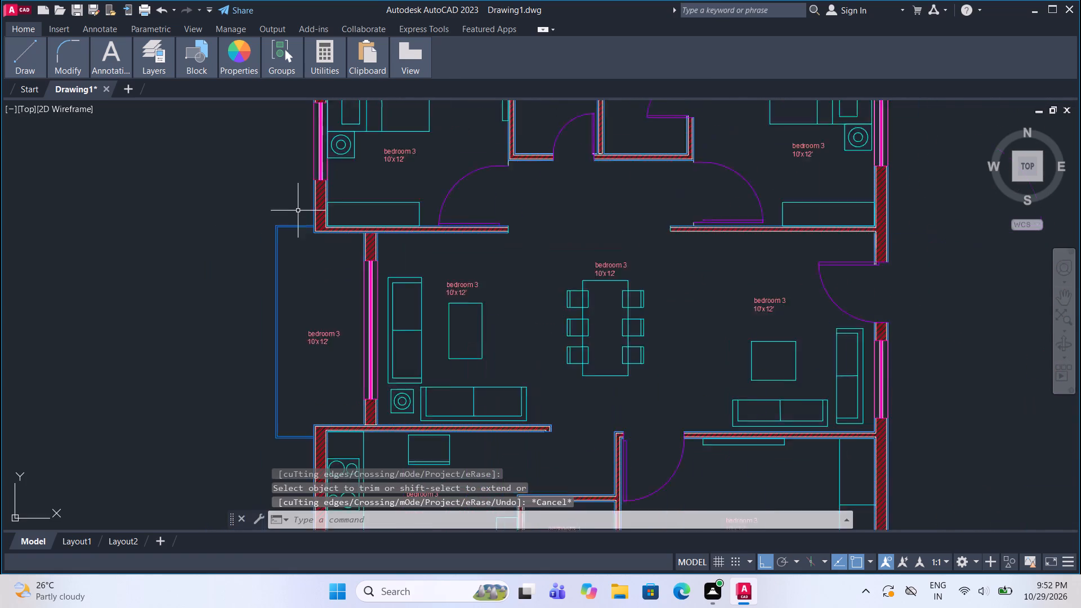
scroll(298, 213, down, 1)
scroll(309, 289, up, 2)
scroll(309, 289, down, 2)
scroll(310, 289, up, 2)
click(309, 294)
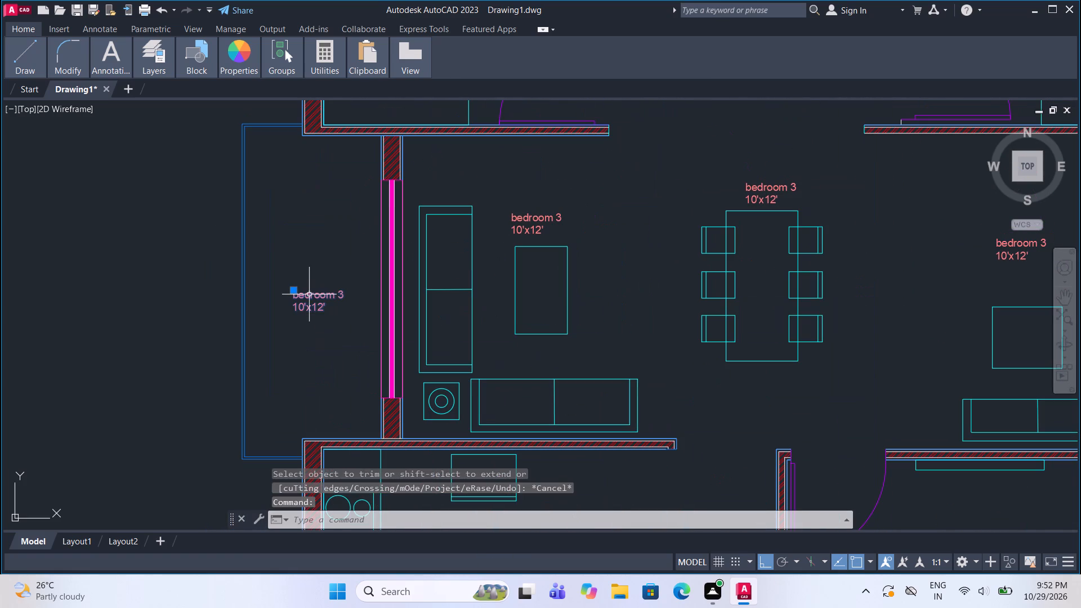
right_click(307, 294)
click(343, 223)
scroll(327, 304, up, 3)
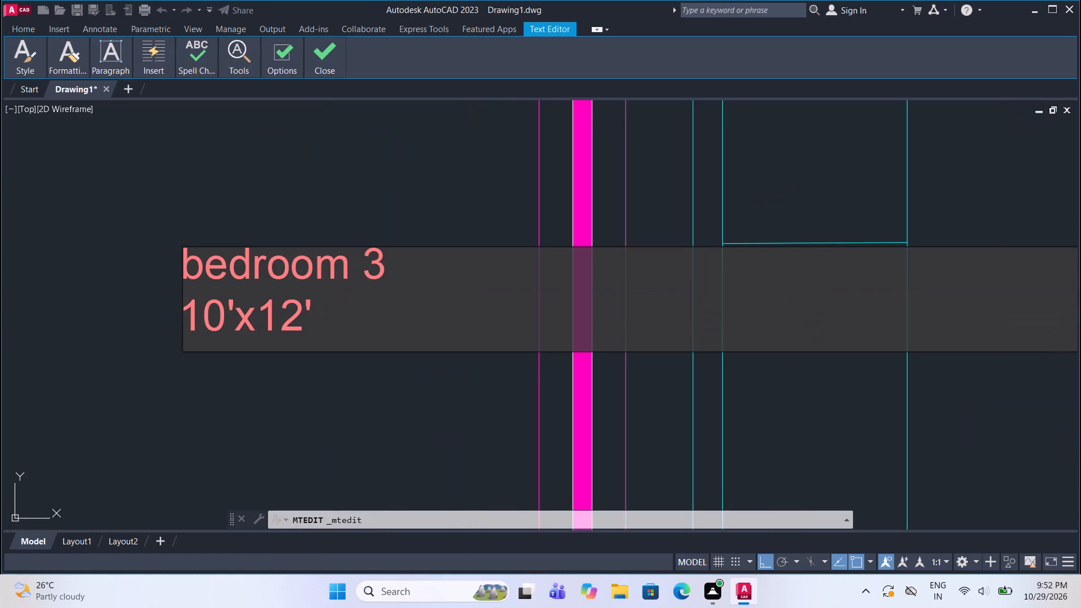
click(334, 311)
key(BackSpace)
key(BackSpace)
key(BackSpace)
key(BackSpace)
key(BackSpace)
key(BackSpace)
key(BackSpace)
key(BackSpace)
key(BackSpace)
key(BackSpace)
key(BackSpace)
key(BackSpace)
key(BackSpace)
key(BackSpace)
key(BackSpace)
key(BackSpace)
key(BackSpace)
key(BackSpace)
key(BackSpace)
key(BackSpace)
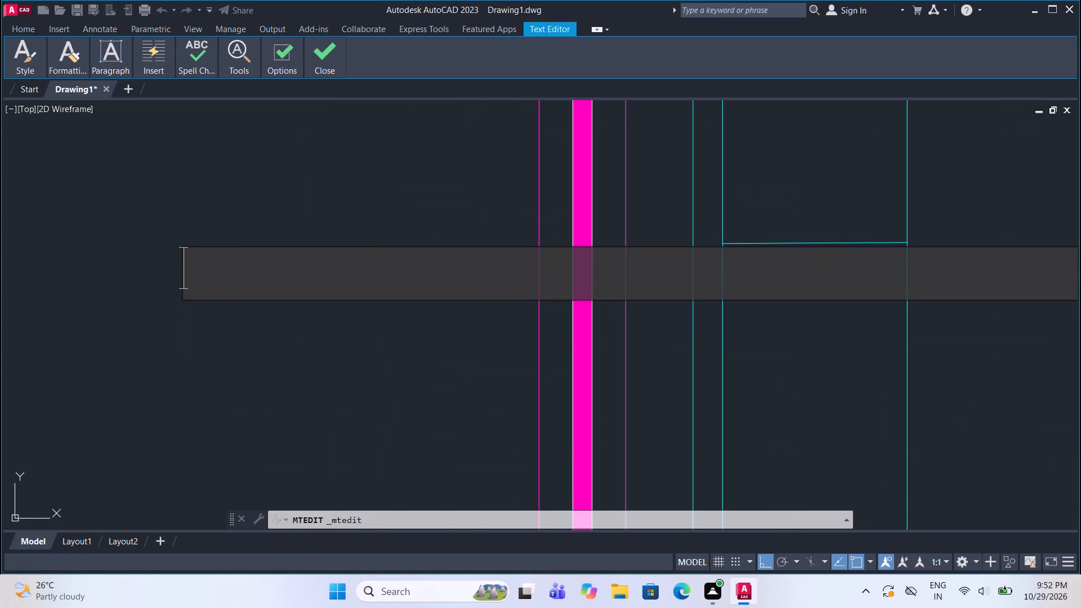
text(SITOUT)
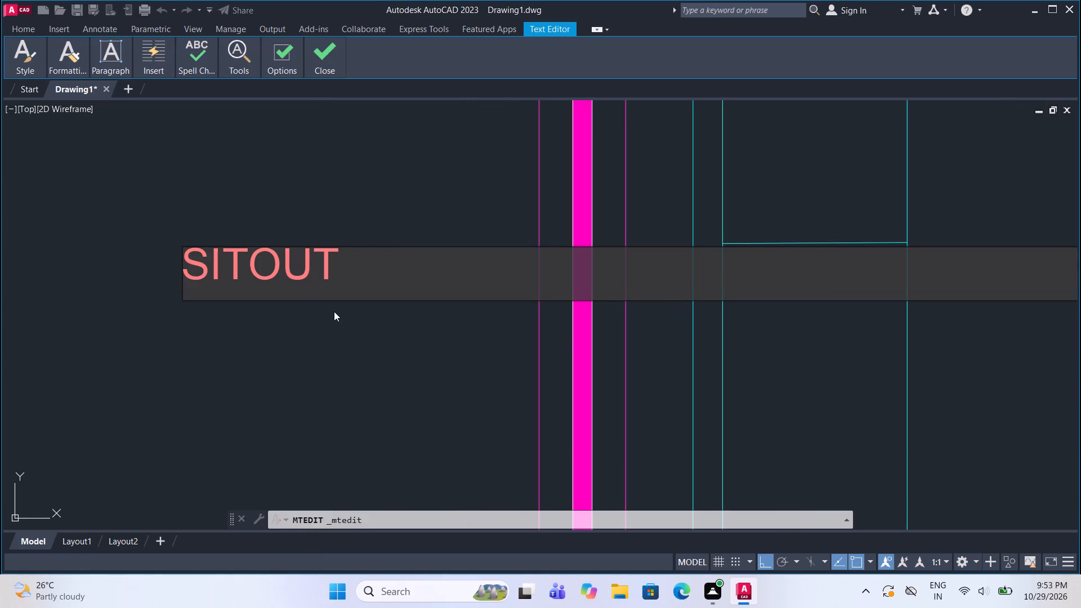
key(Return)
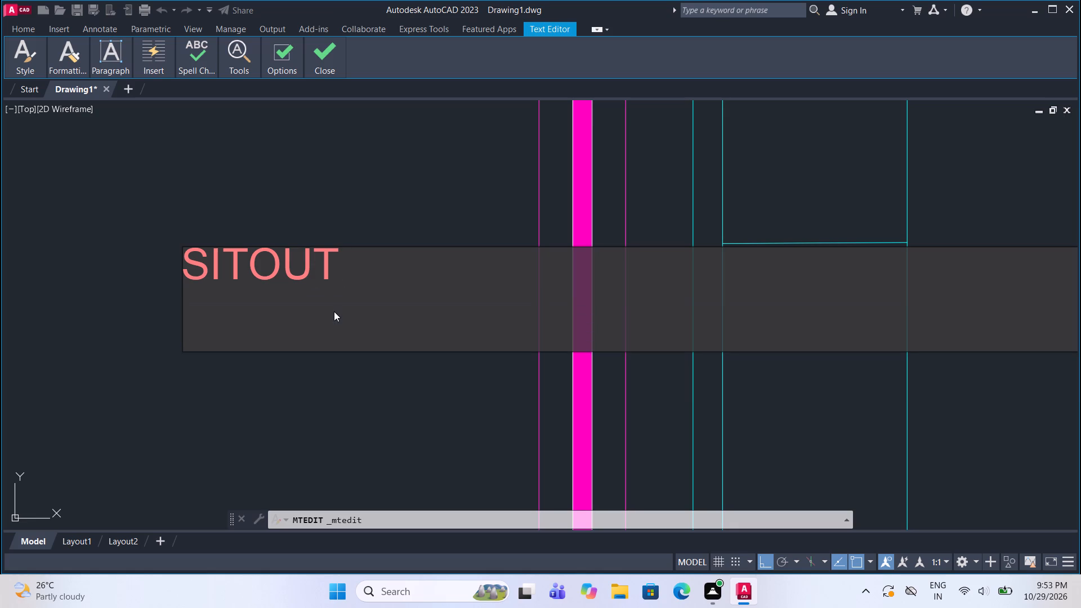
text(5')
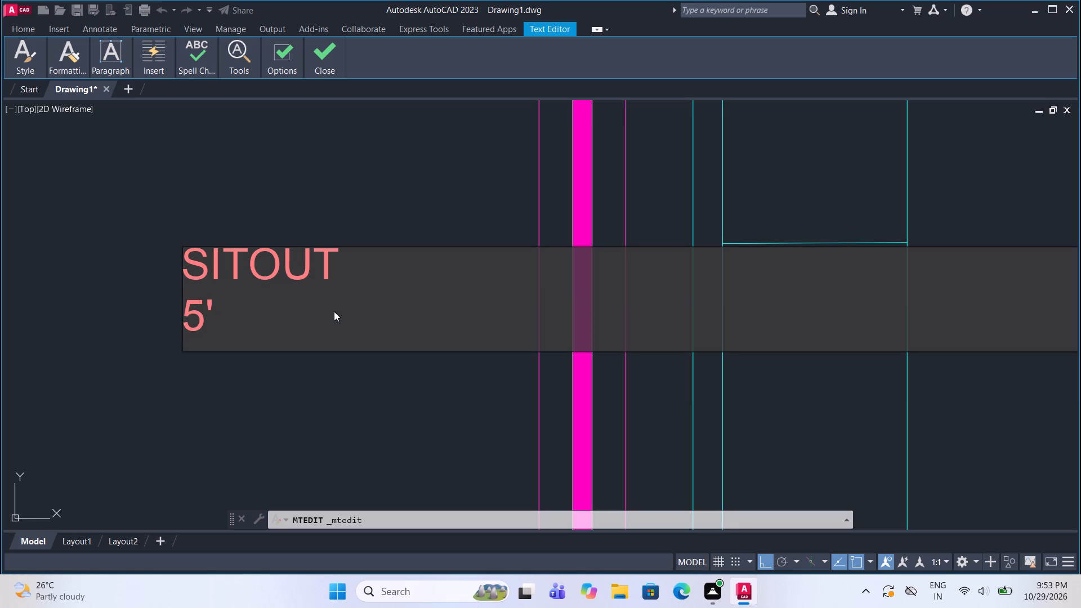
key(x)
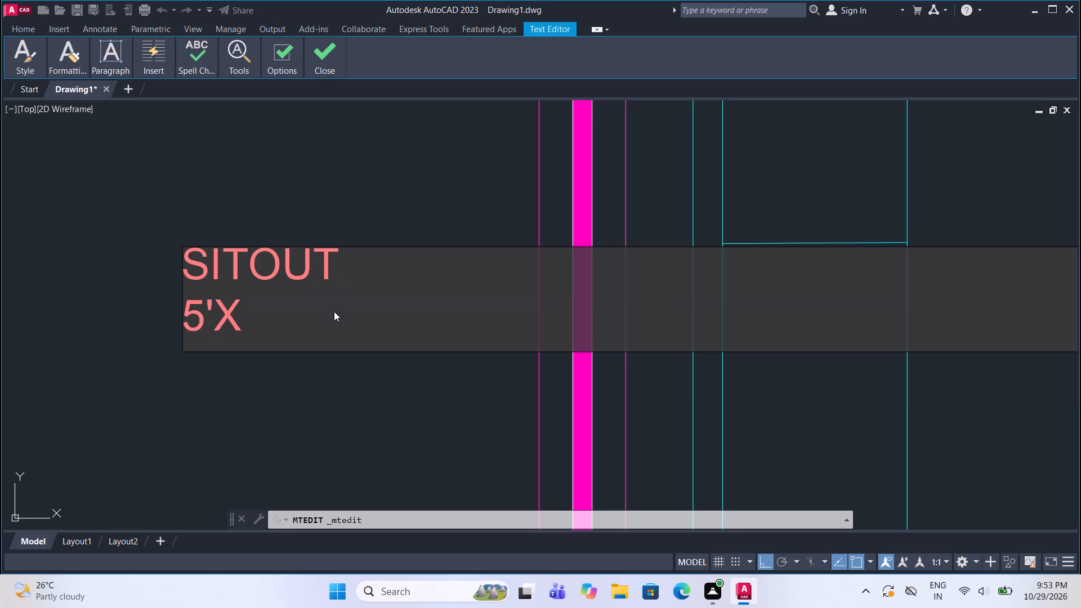
text(12')
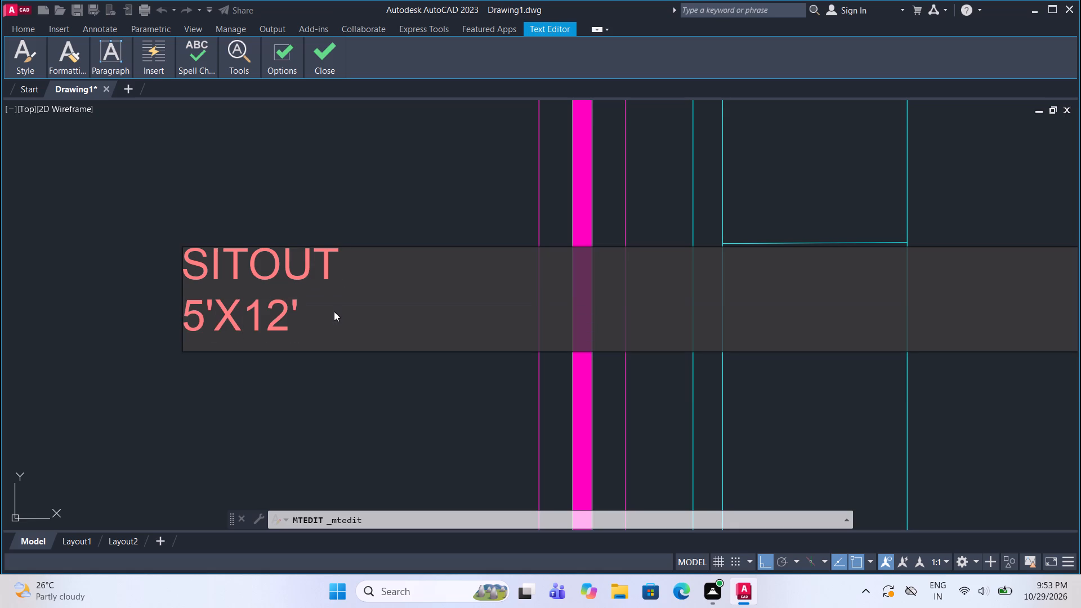
click(335, 166)
Replace the label text in the western of the two north toilets with TOILET and 5'X8'6" on two lines.
scroll(376, 280, down, 4)
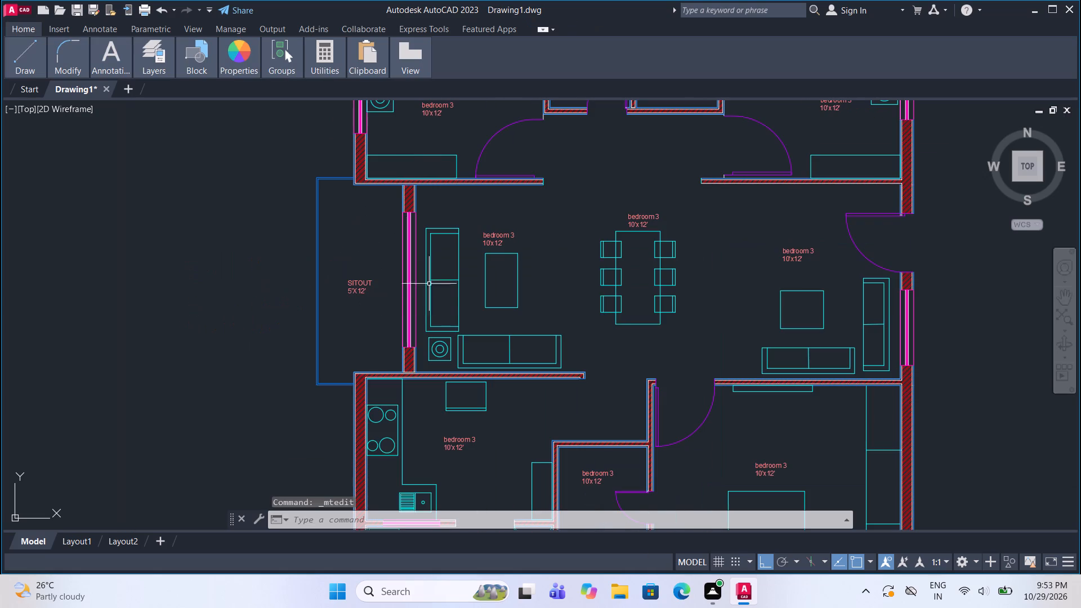
scroll(448, 242, down, 2)
scroll(448, 174, up, 3)
scroll(338, 284, down, 2)
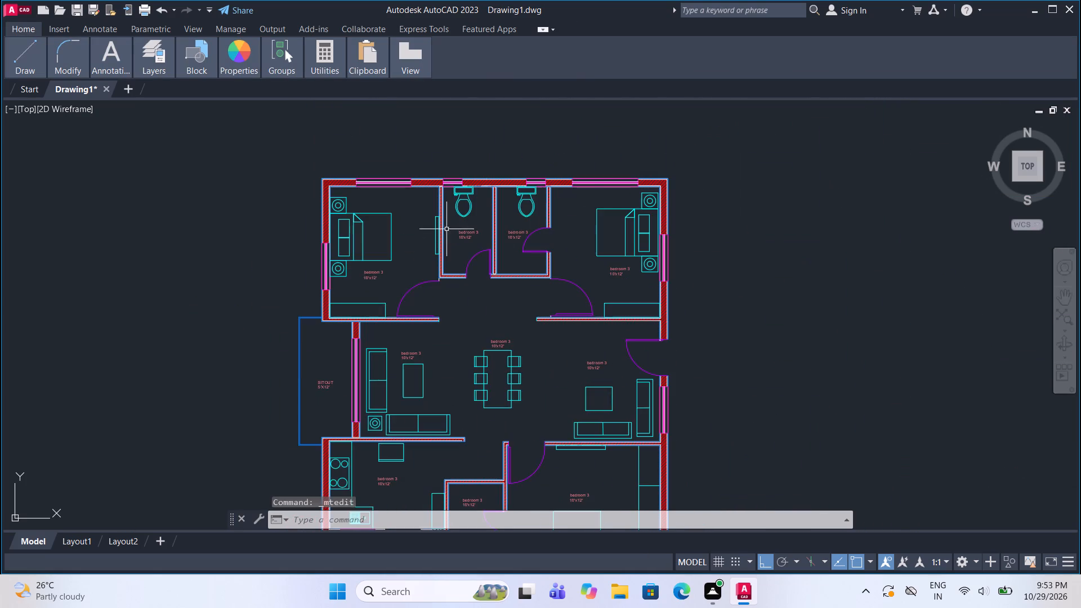
scroll(461, 224, up, 3)
click(466, 249)
right_click(466, 249)
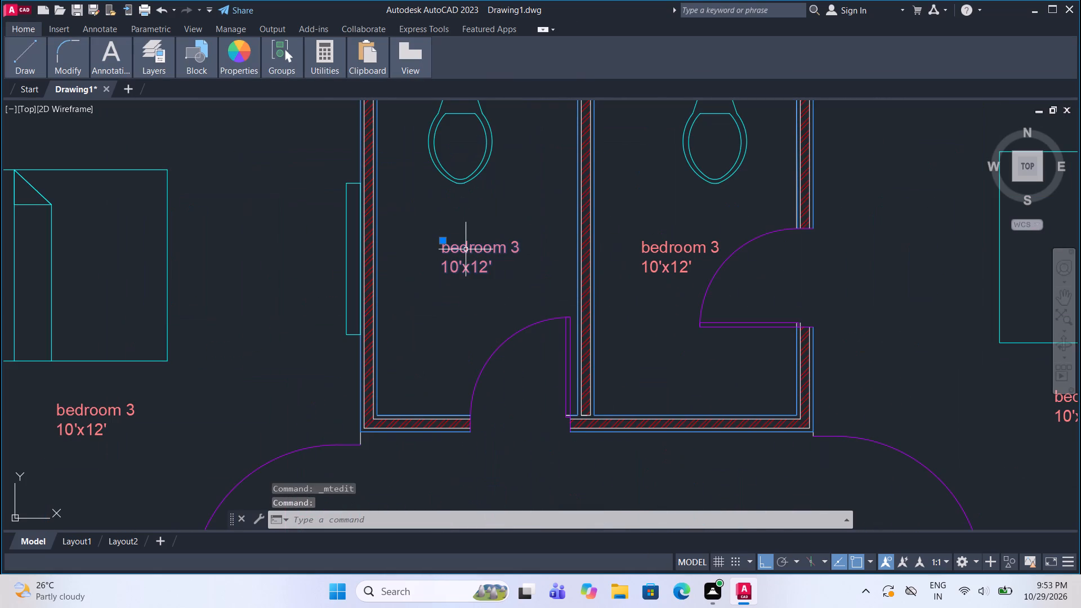
click(513, 217)
click(501, 276)
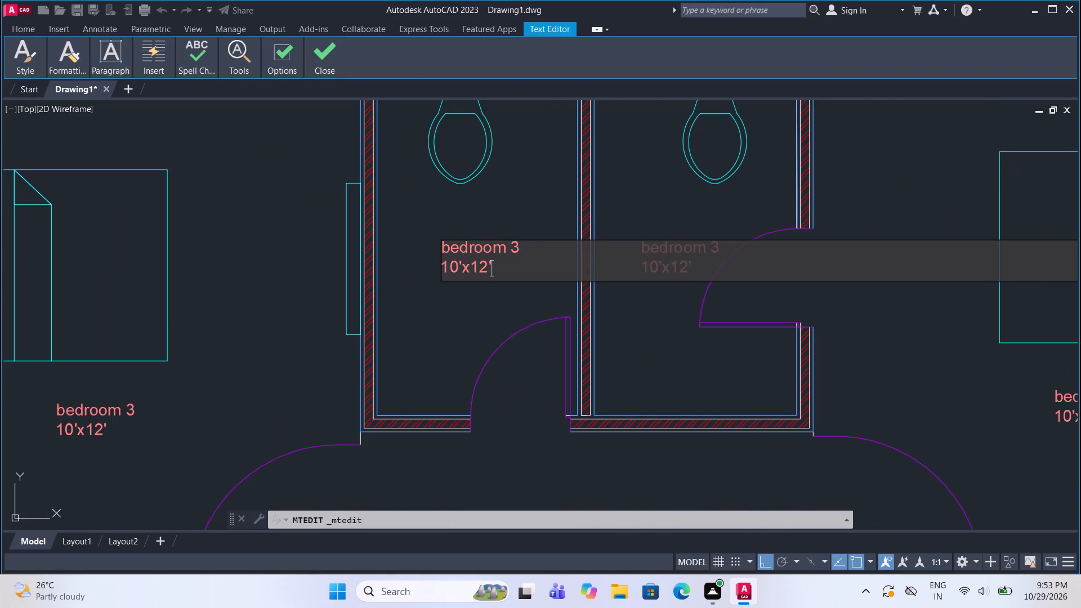
key(BackSpace)
key(BackSpace)
key(BackSpace)
key(BackSpace)
key(BackSpace)
key(BackSpace)
key(BackSpace)
key(BackSpace)
key(BackSpace)
key(BackSpace)
key(BackSpace)
key(BackSpace)
key(BackSpace)
key(BackSpace)
key(BackSpace)
key(BackSpace)
key(BackSpace)
key(BackSpace)
key(BackSpace)
key(BackSpace)
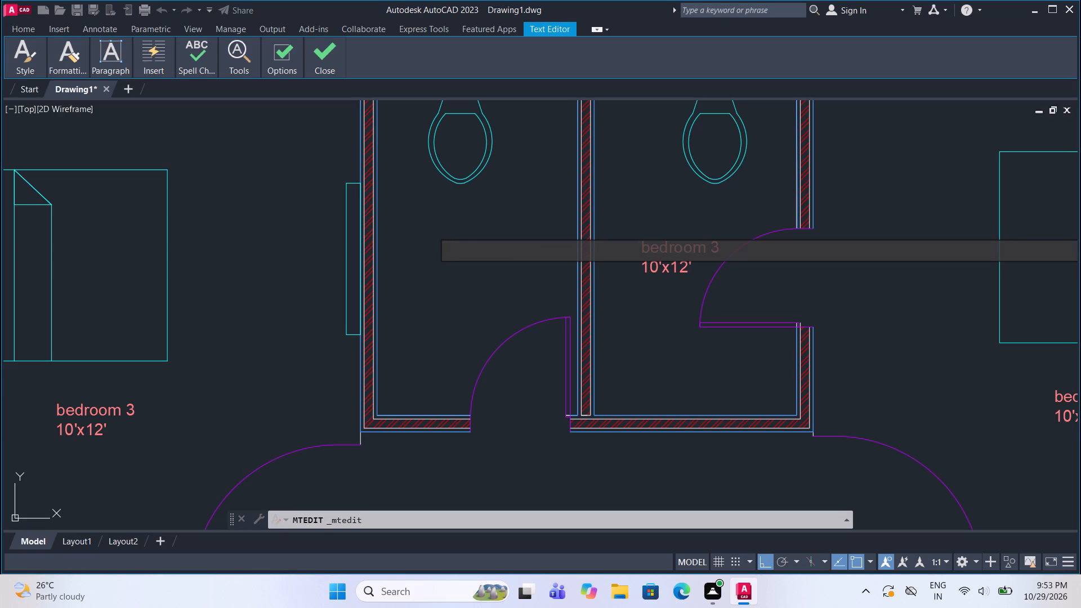
text(TOILET)
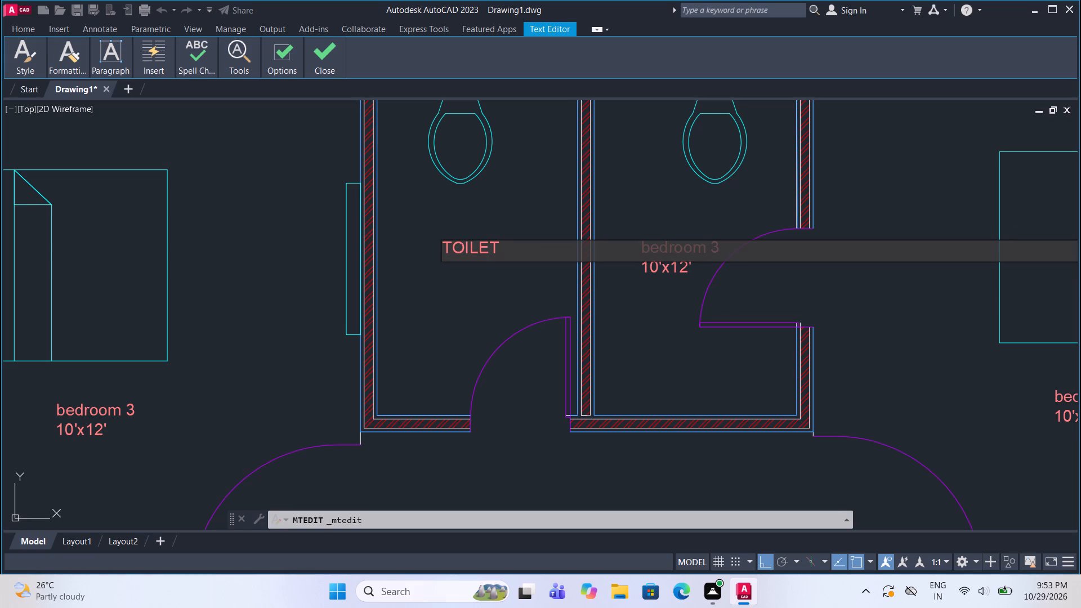
key(Return)
text(5')
key(x)
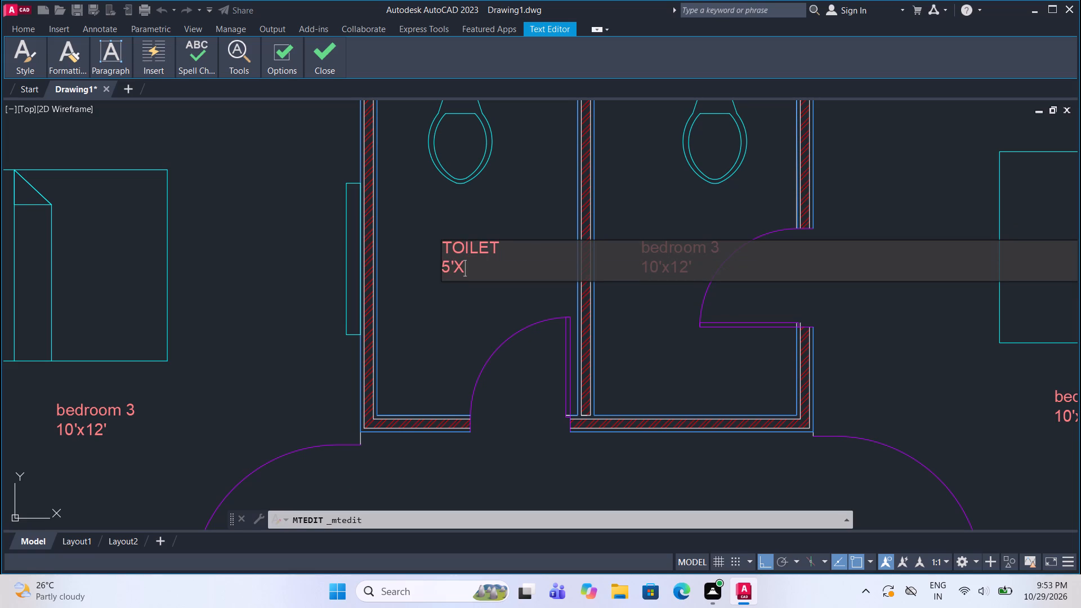
key(8)
text('6")
click(277, 265)
Delete the placeholder "bedroom 3" label from the eastern of the two north toilets.
scroll(284, 269, down, 3)
scroll(495, 275, up, 2)
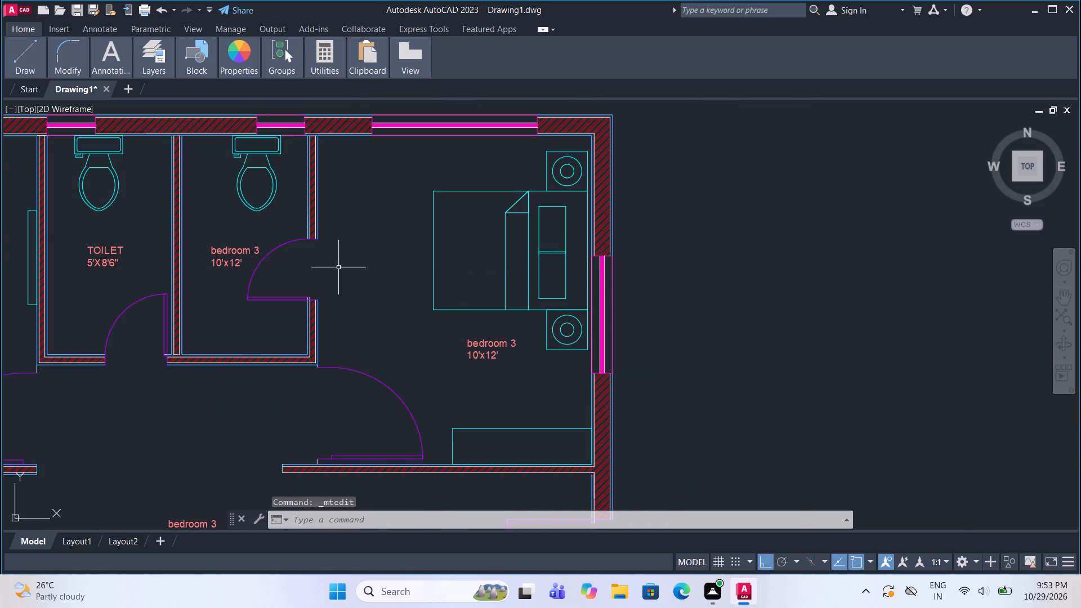
scroll(245, 267, up, 3)
scroll(464, 298, down, 3)
scroll(379, 270, up, 2)
click(386, 278)
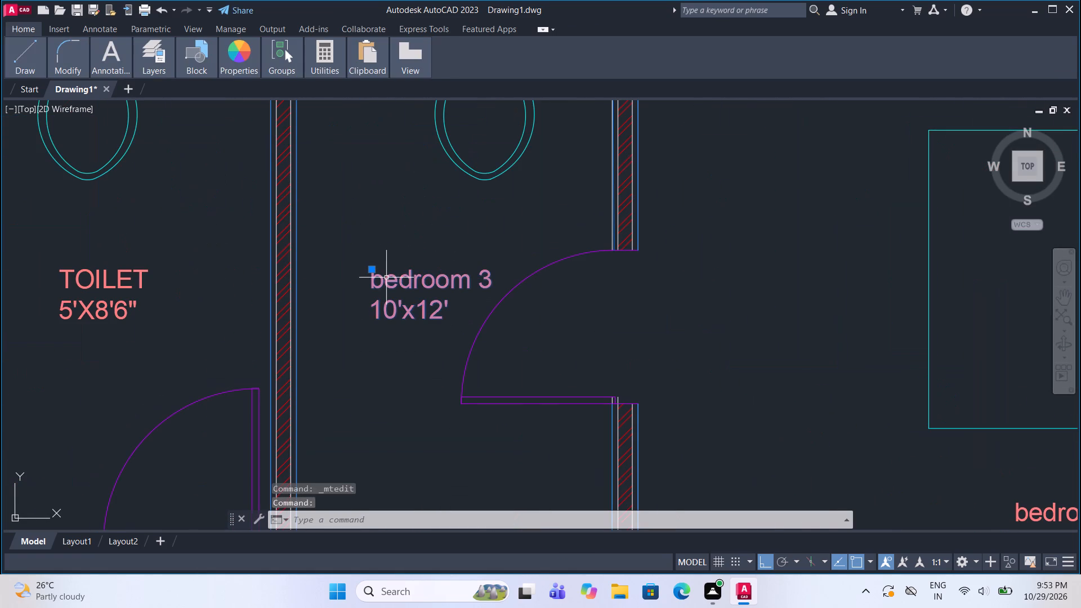
right_click(386, 278)
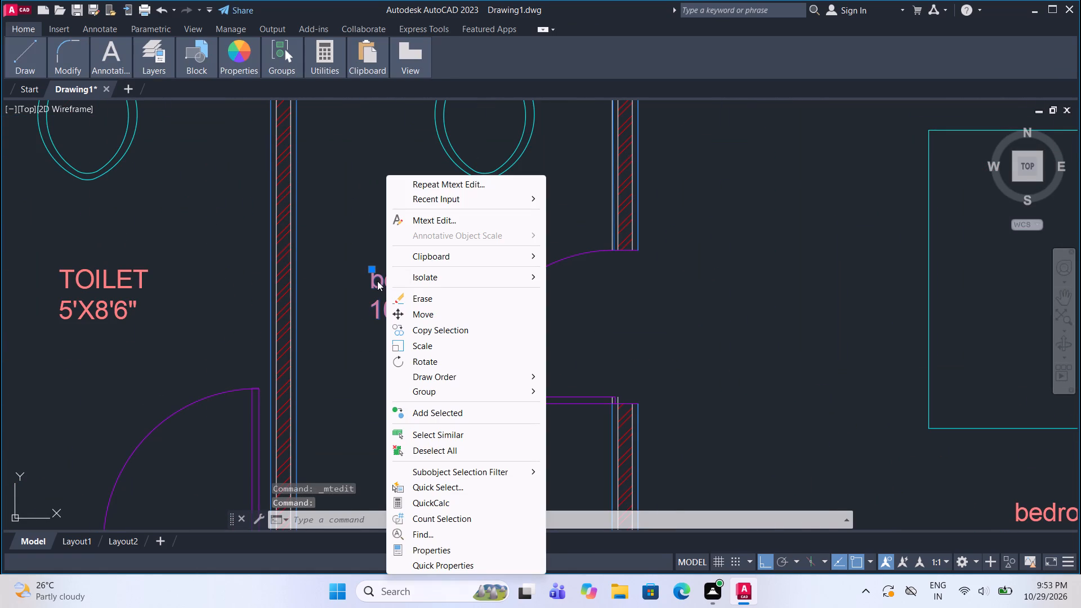
key(Delete)
key(Escape)
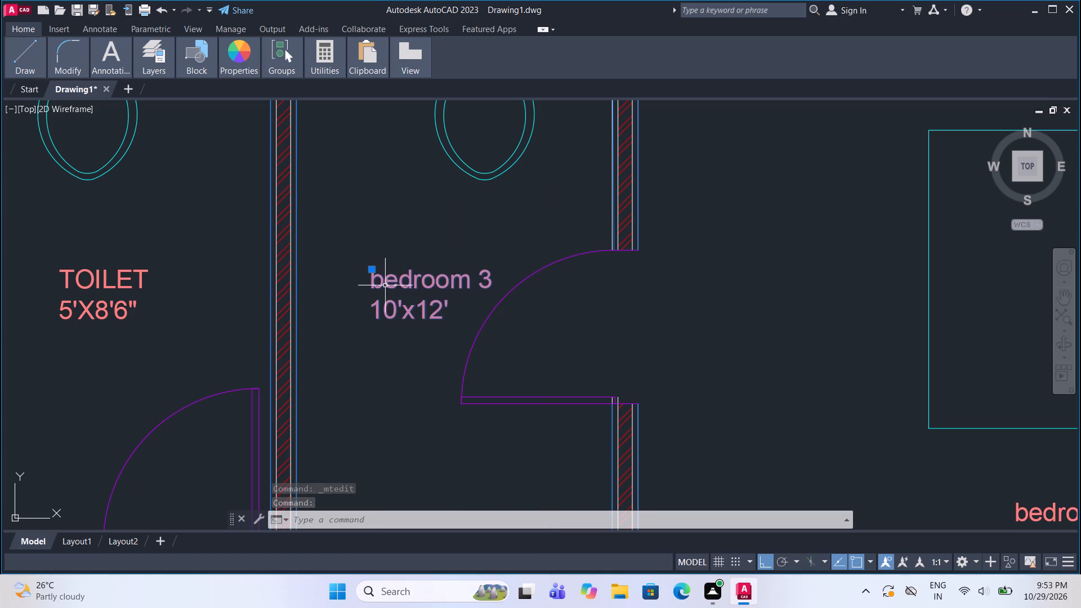
key(Delete)
Copy the TOILET 5'X8'6" label of the western north toilet.
click(86, 285)
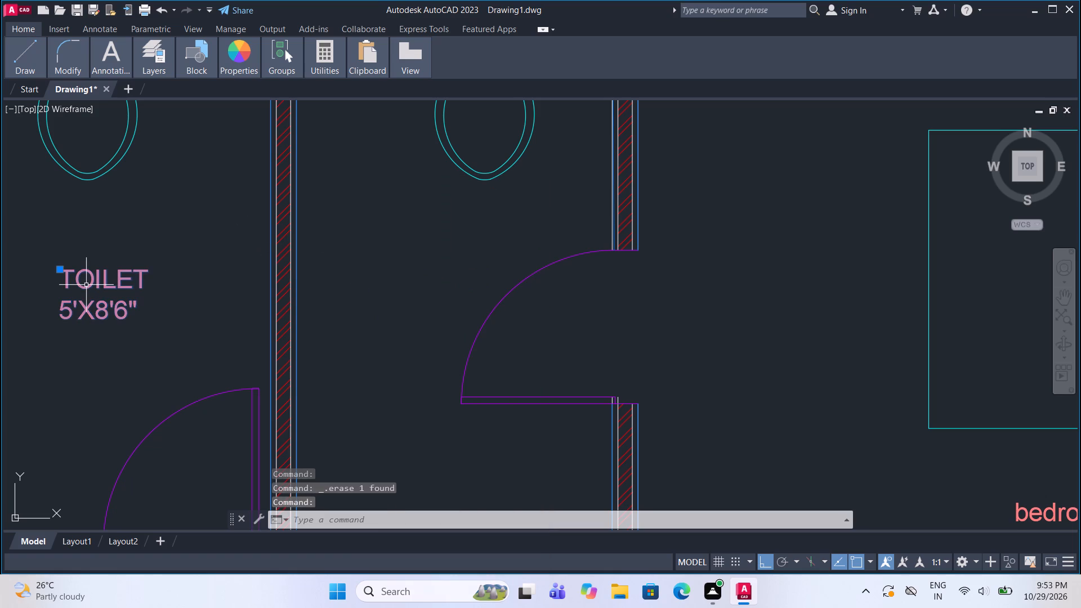
text(CO)
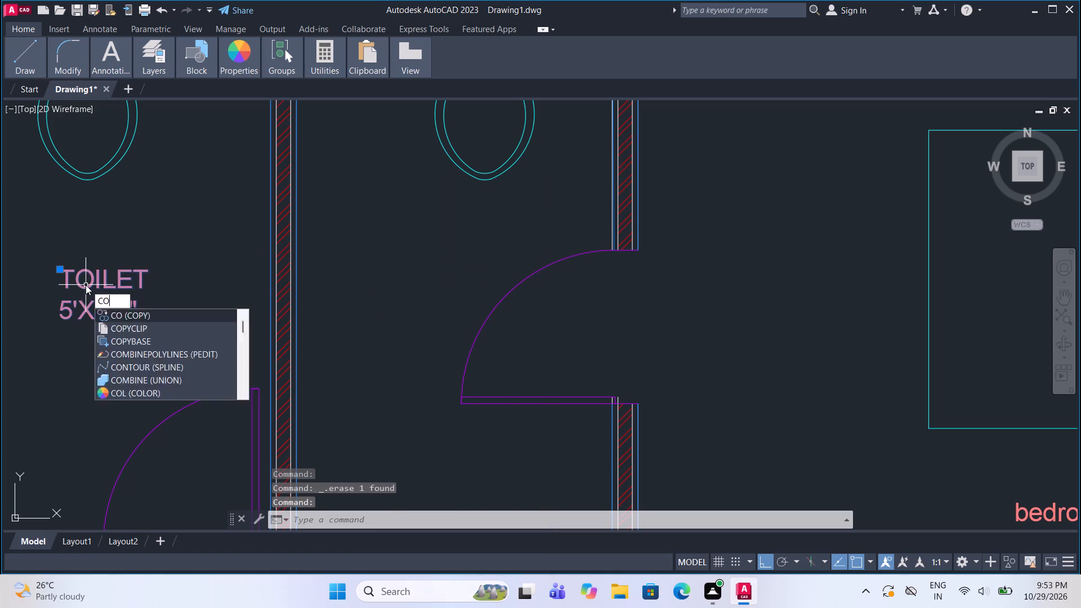
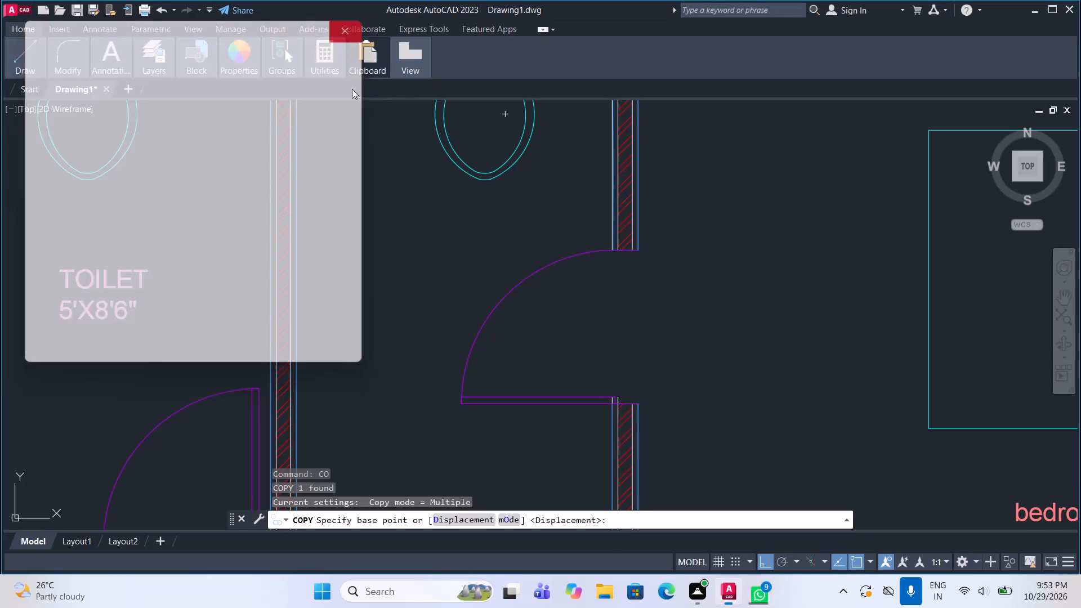
Copy the TOILET 5'X8'6" room label horizontally into the adjoining toilet, between the shared wall and the door swing.
click(131, 281)
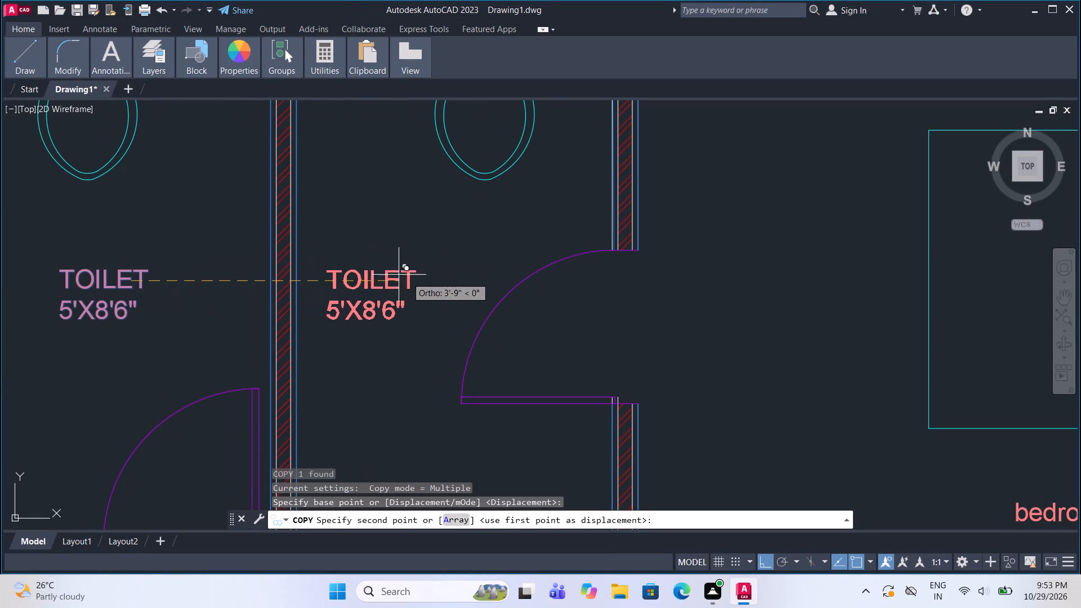
click(422, 279)
key(Escape)
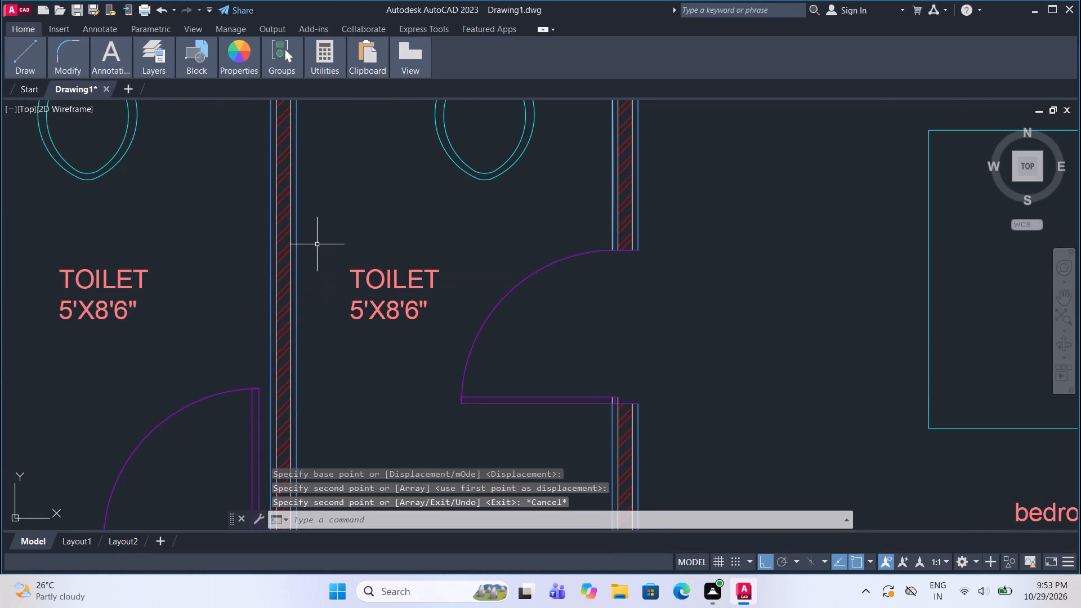
scroll(316, 244, down, 1)
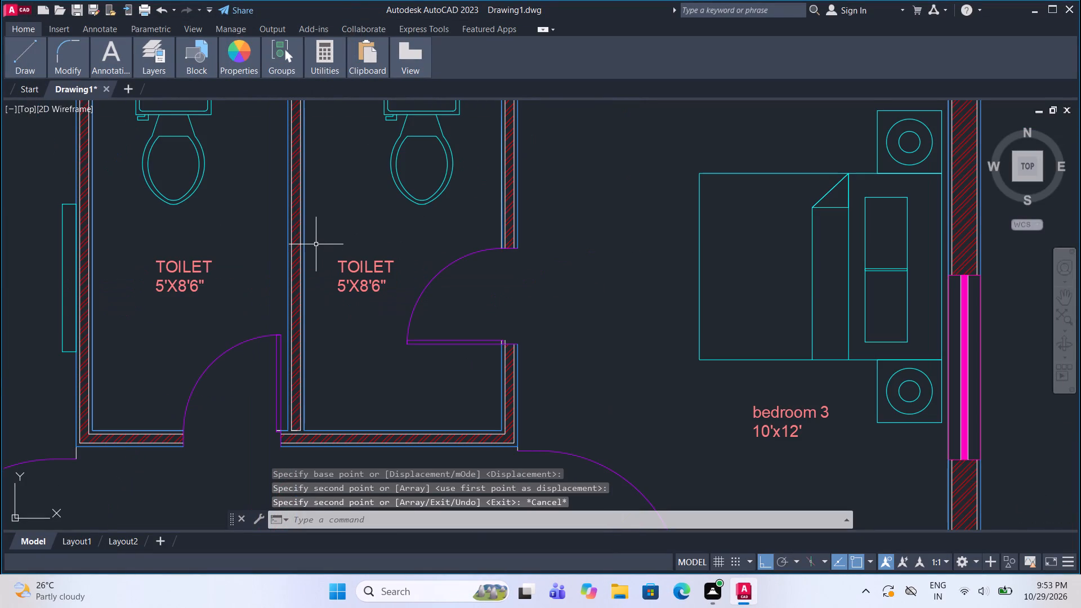
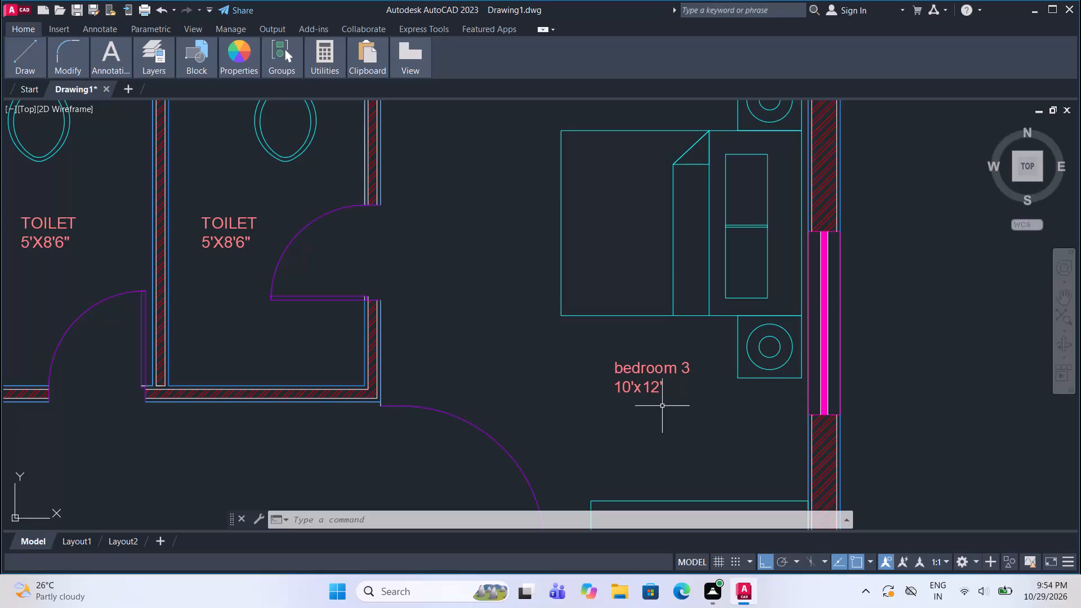
Change the label in the bedroom east of the toilets to read bedroom 2 with dimensions 10'6"X12'.
click(648, 368)
right_click(648, 368)
click(694, 224)
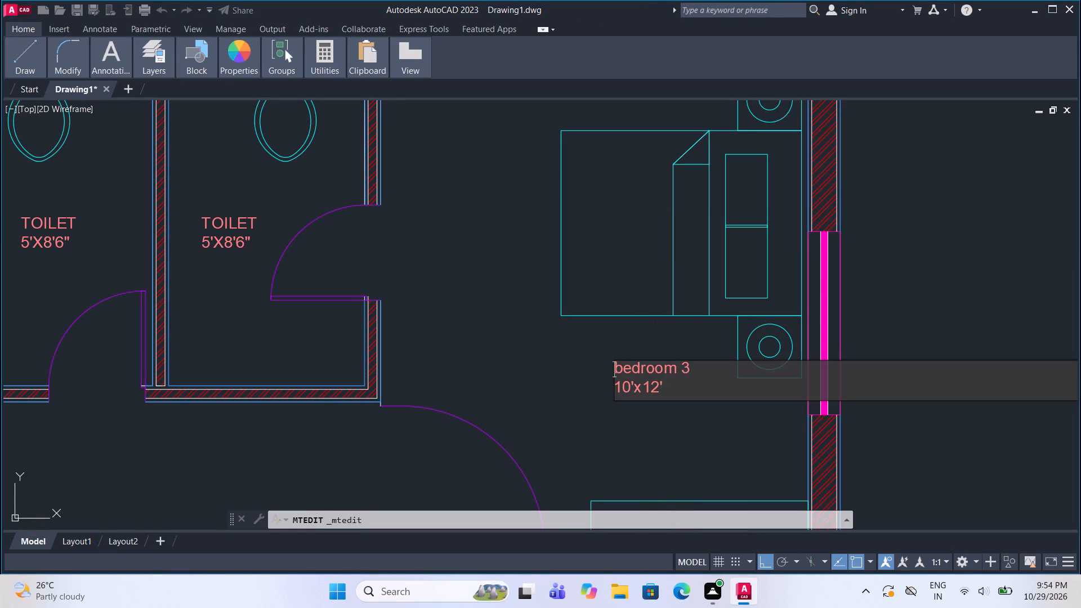
click(703, 368)
key(BackSpace)
key(2)
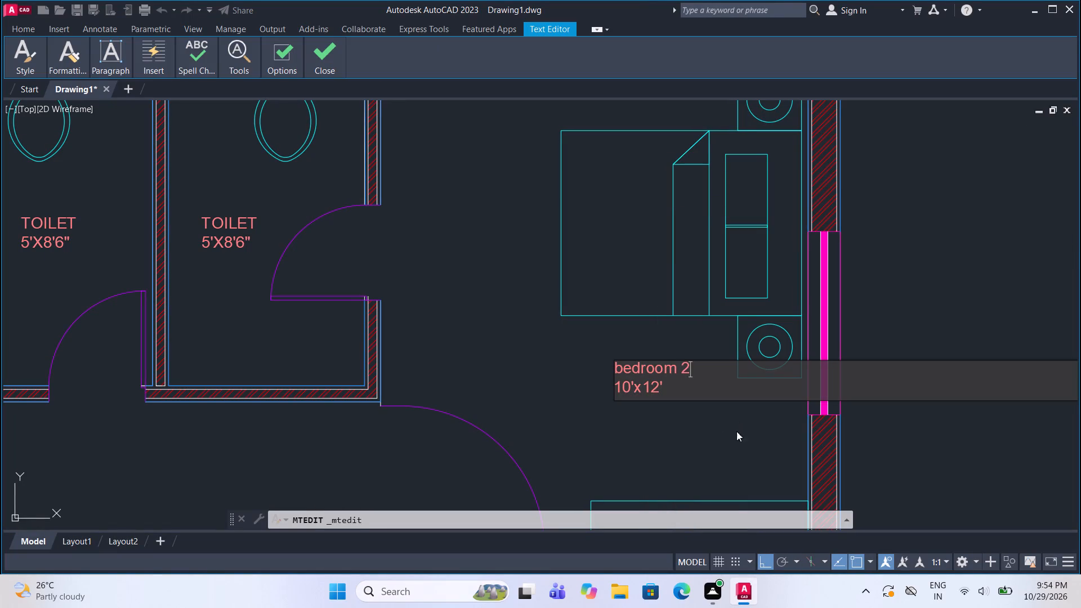
click(671, 393)
key(BackSpace)
key(BackSpace)
key(BackSpace)
key(BackSpace)
key(6)
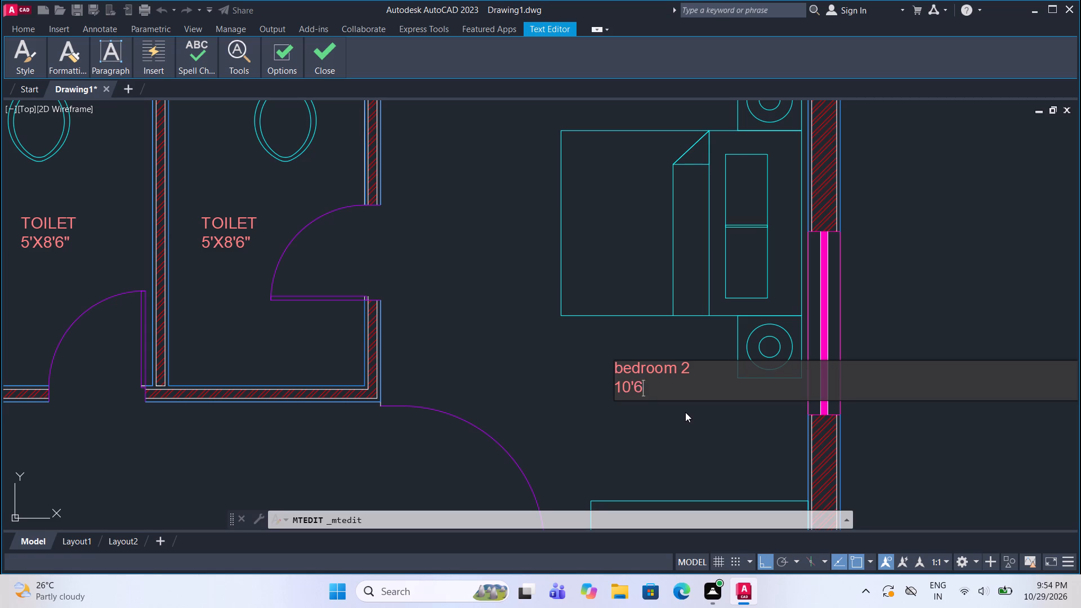
key(shift+quotedbl)
key(x)
text(12')
click(490, 291)
Replace the placeholder label in the room beside the east entrance door with DRAWING and 11'X11' on a second line.
scroll(507, 291, down, 2)
middle_drag(571, 432, 601, 254)
scroll(566, 294, up, 2)
click(541, 280)
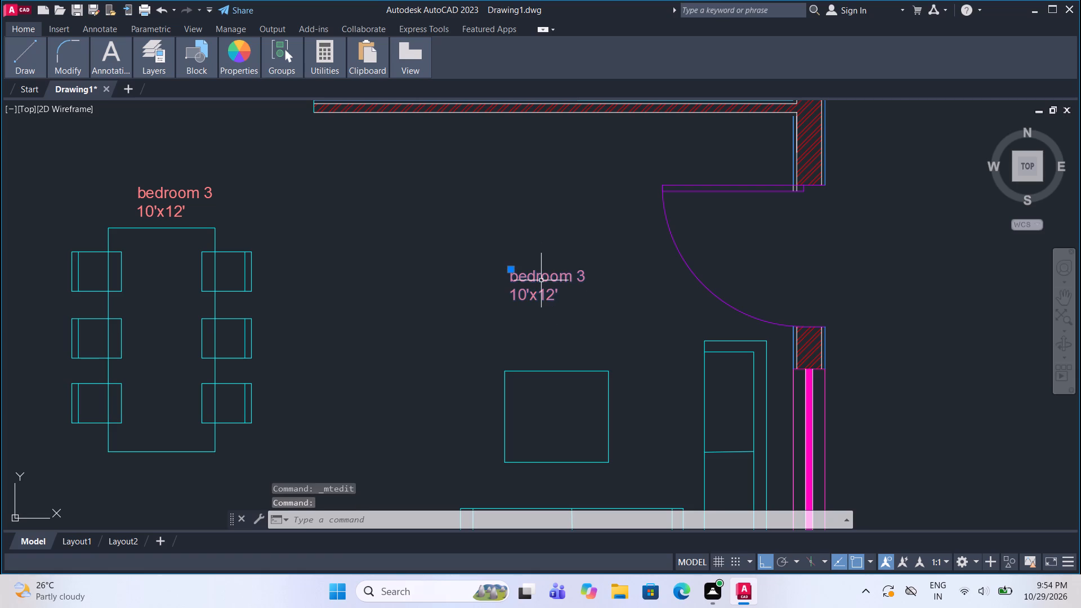
right_click(541, 280)
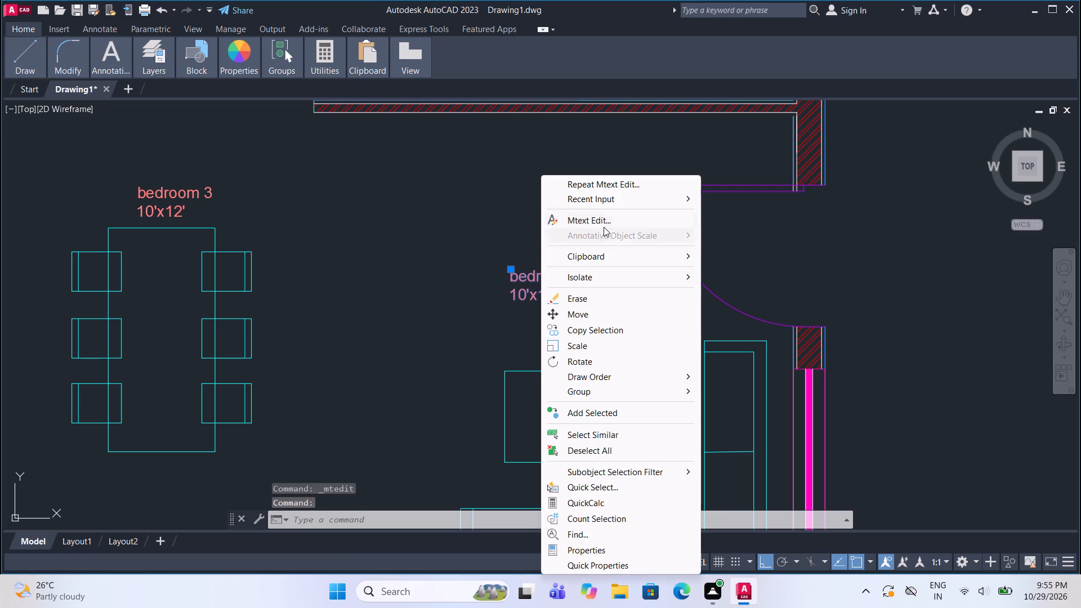
click(605, 220)
click(574, 298)
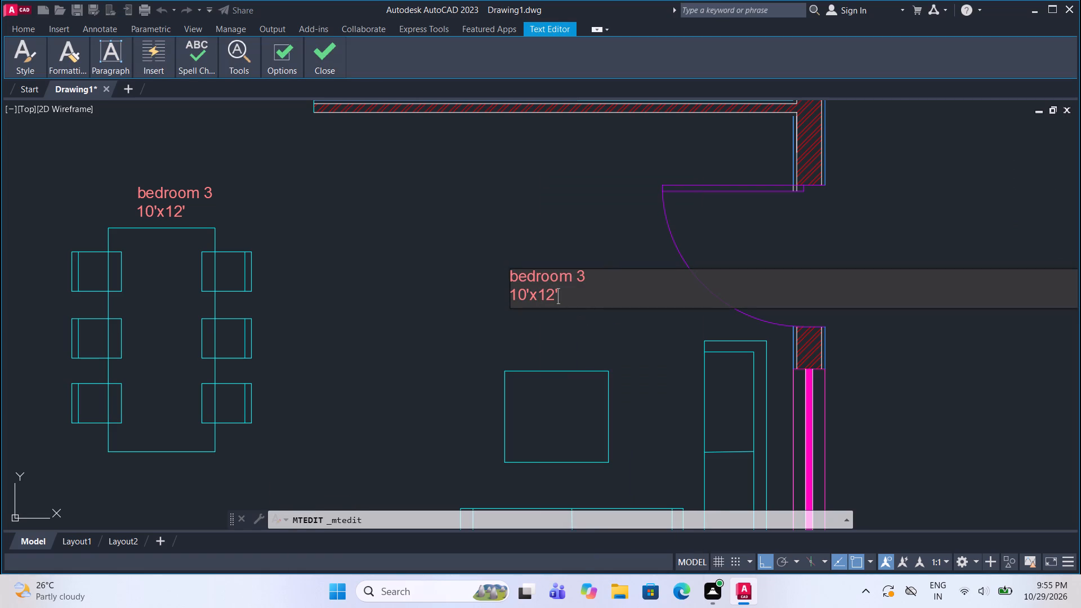
key(BackSpace)
key(BackSpace)
key(BackSpace)
key(BackSpace)
key(BackSpace)
key(BackSpace)
key(BackSpace)
key(BackSpace)
key(BackSpace)
key(BackSpace)
key(BackSpace)
key(BackSpace)
key(BackSpace)
key(BackSpace)
key(BackSpace)
key(BackSpace)
key(BackSpace)
key(BackSpace)
key(BackSpace)
key(BackSpace)
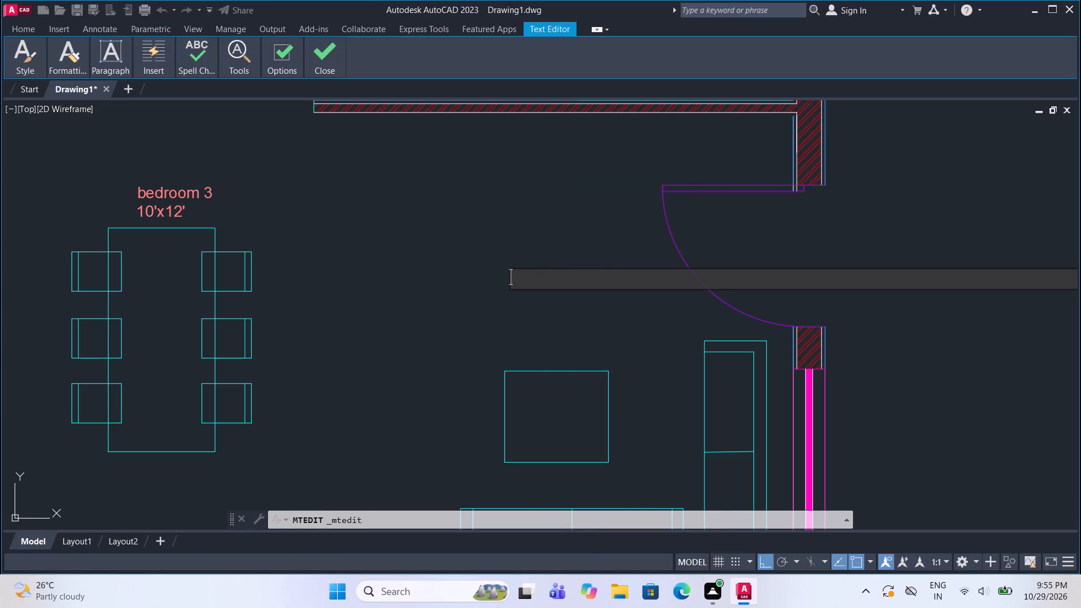
text(DRAWING)
key(Return)
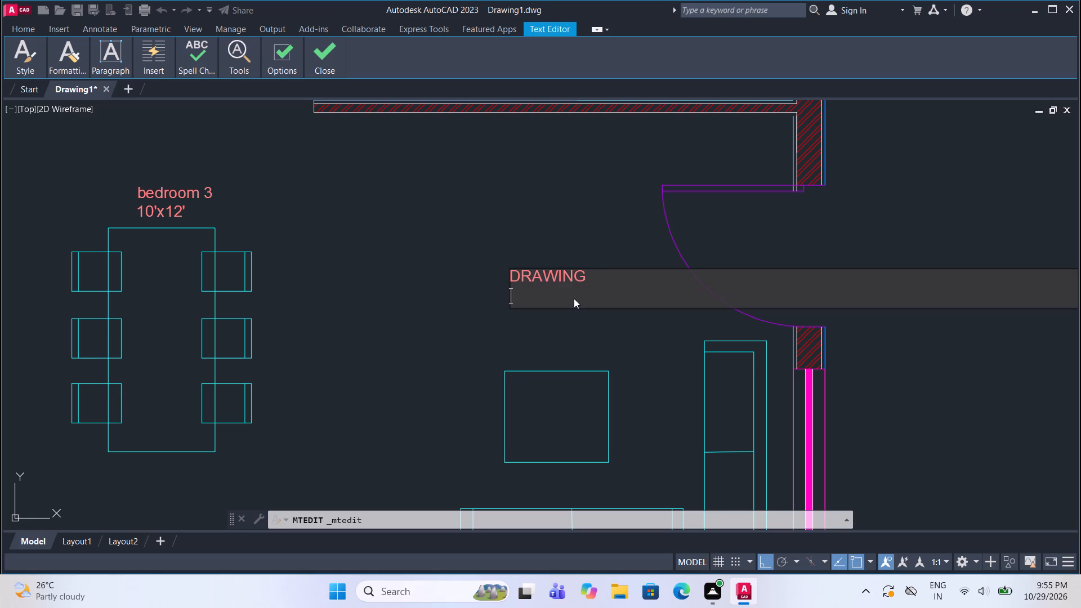
text(11'X11')
click(561, 234)
Replace the placeholder label above the six-seat dining table with DINING and 8'6"X11' on a second line.
scroll(561, 234, down, 2)
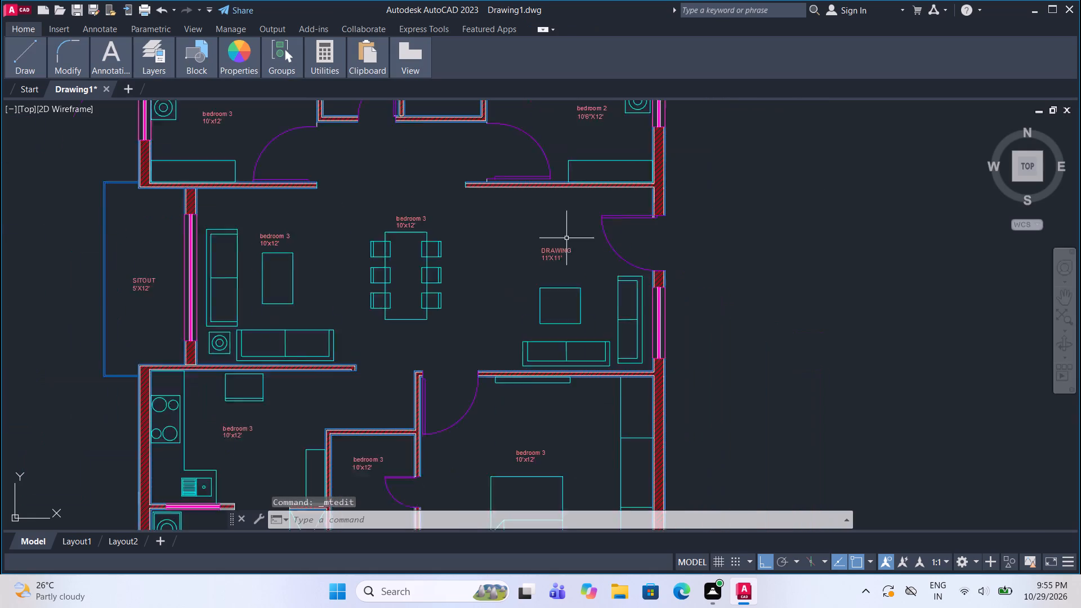
scroll(569, 243, down, 1)
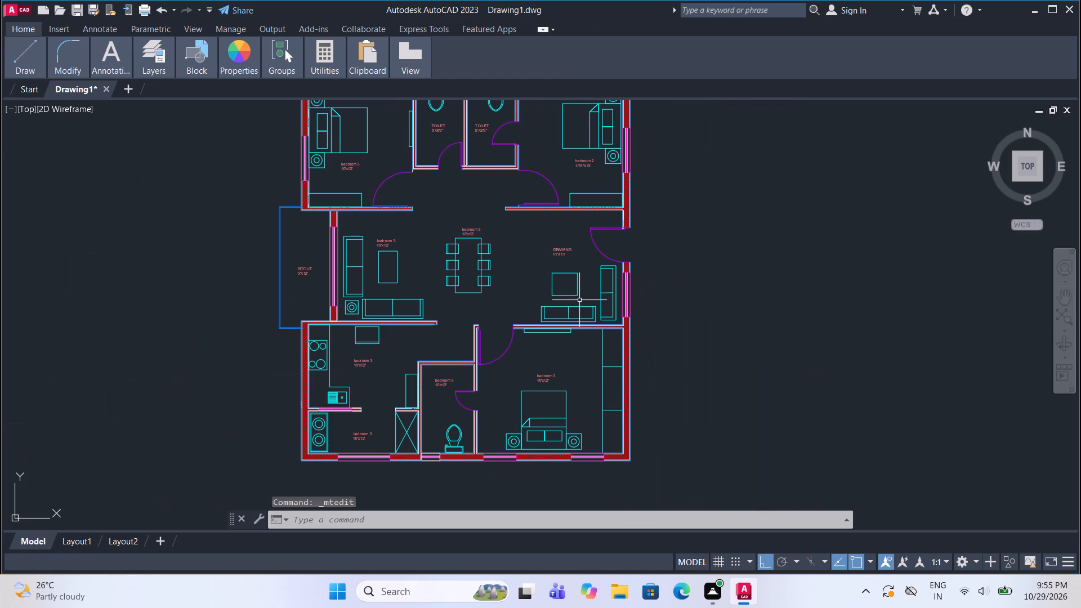
scroll(476, 214, up, 3)
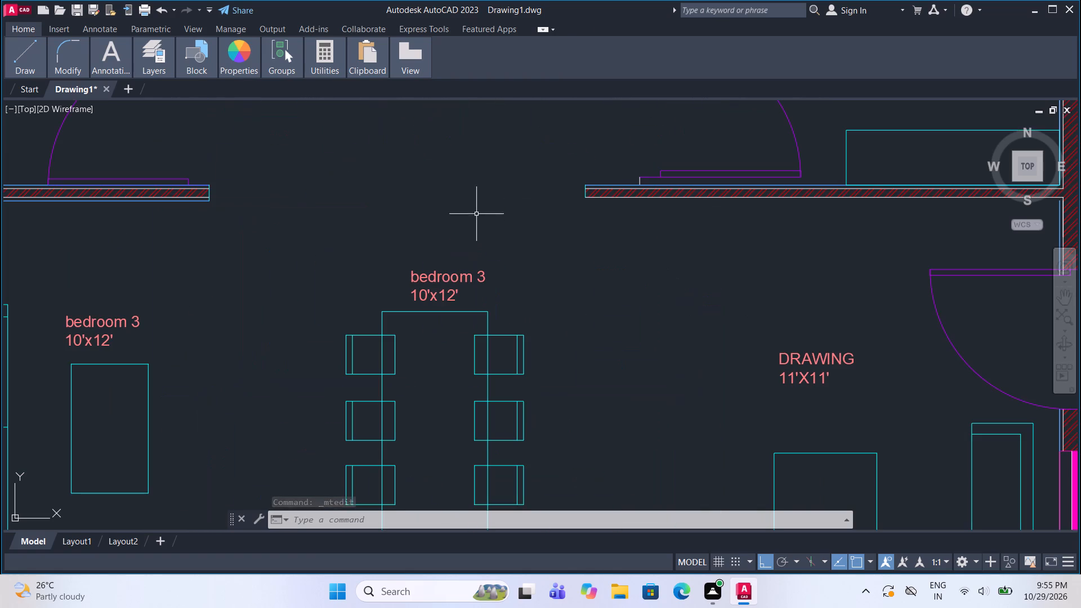
click(442, 283)
right_click(442, 283)
click(506, 212)
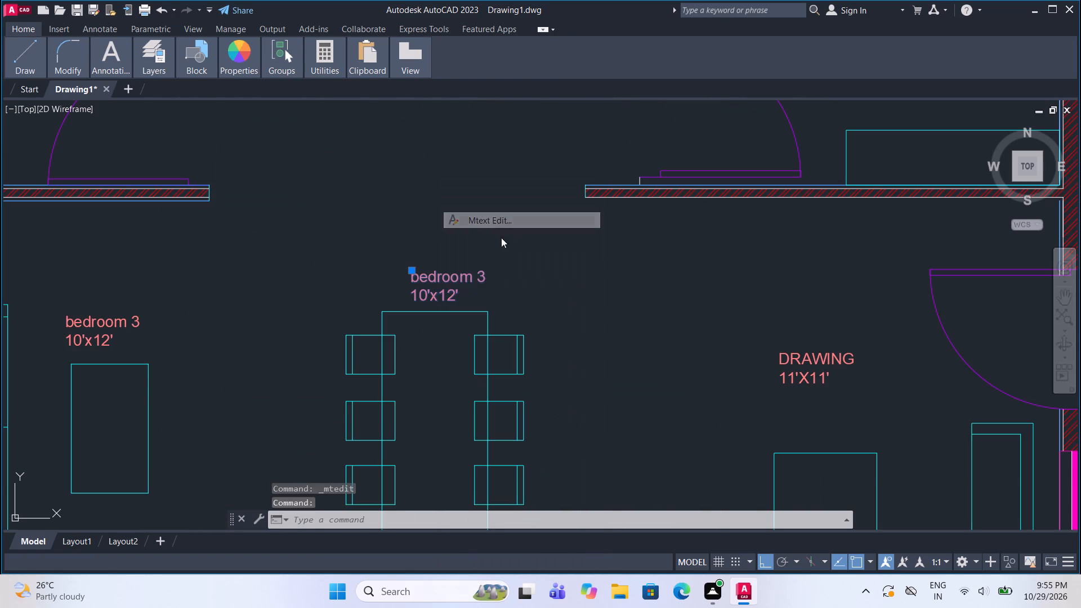
click(477, 298)
key(BackSpace)
key(BackSpace)
key(BackSpace)
key(BackSpace)
key(BackSpace)
key(BackSpace)
key(BackSpace)
key(BackSpace)
key(BackSpace)
key(BackSpace)
key(BackSpace)
key(BackSpace)
key(BackSpace)
key(BackSpace)
key(BackSpace)
key(BackSpace)
key(BackSpace)
key(BackSpace)
key(BackSpace)
key(BackSpace)
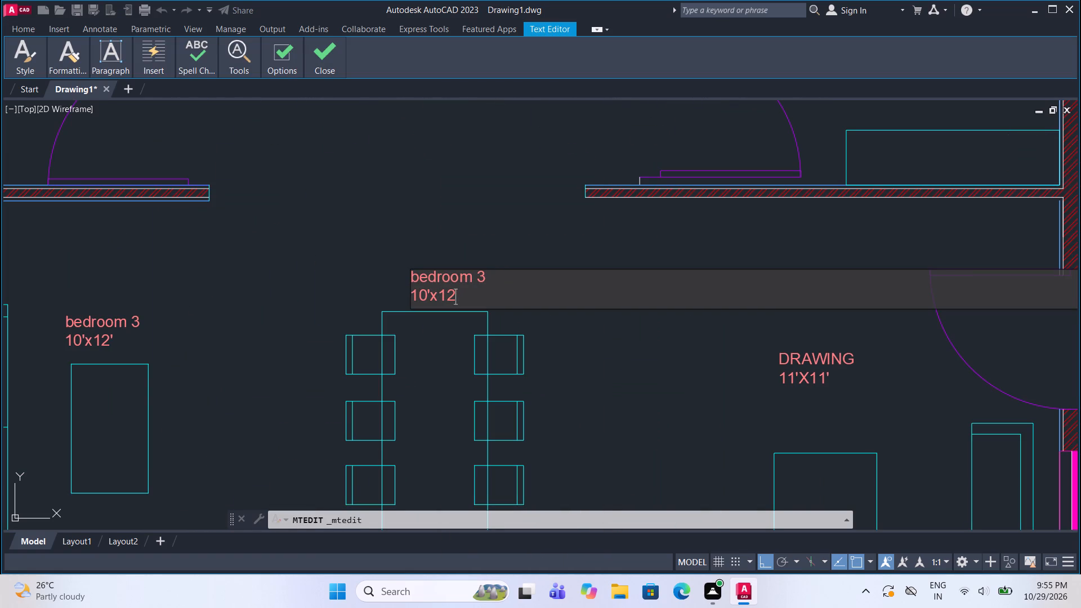
text(DINING)
key(Return)
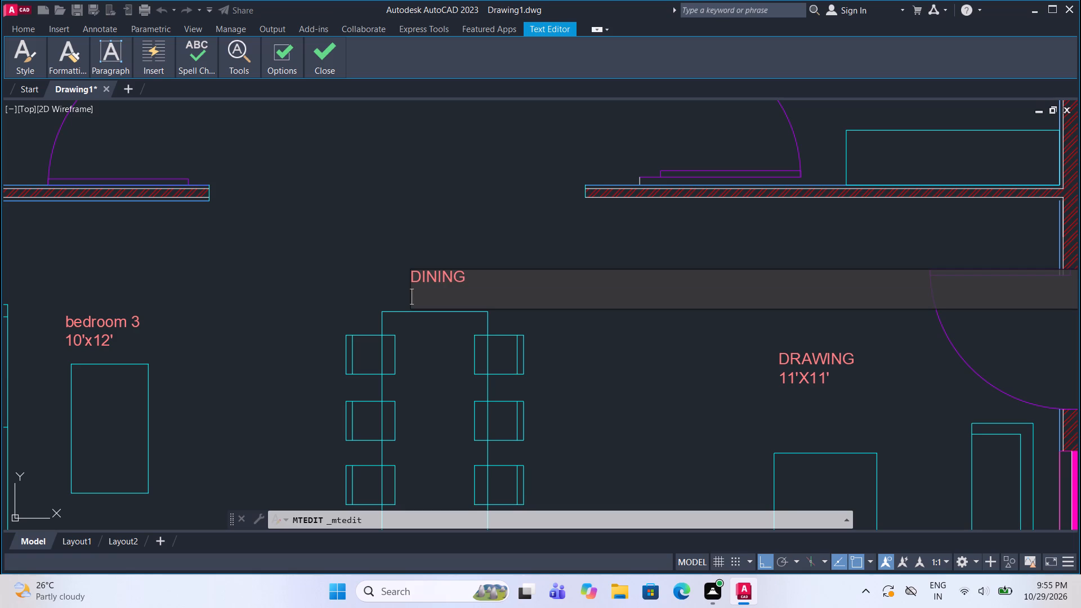
text(8'6")
text(X11')
click(477, 153)
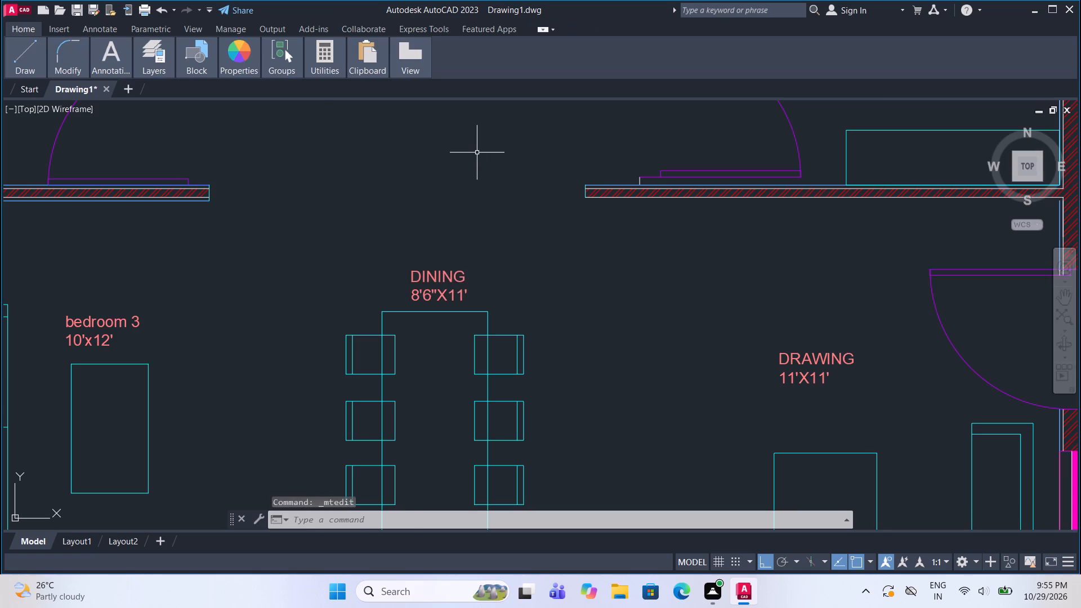
Replace the placeholder label in the sofa area next to the sitout with LIVING and 10'6"X11' on a second line.
scroll(514, 210, down, 2)
middle_drag(521, 283, 659, 272)
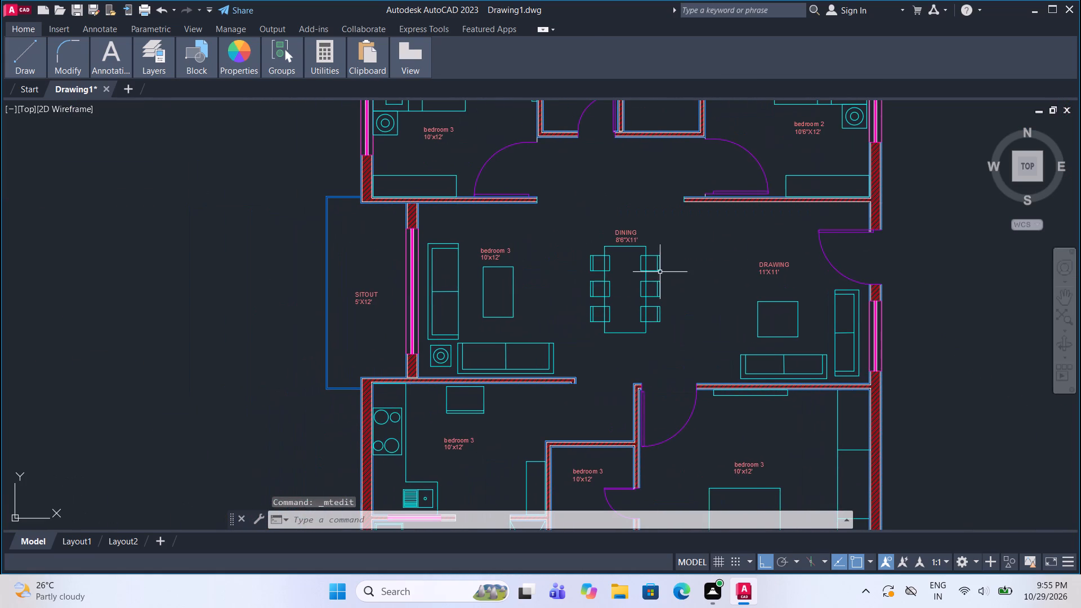
scroll(497, 260, up, 2)
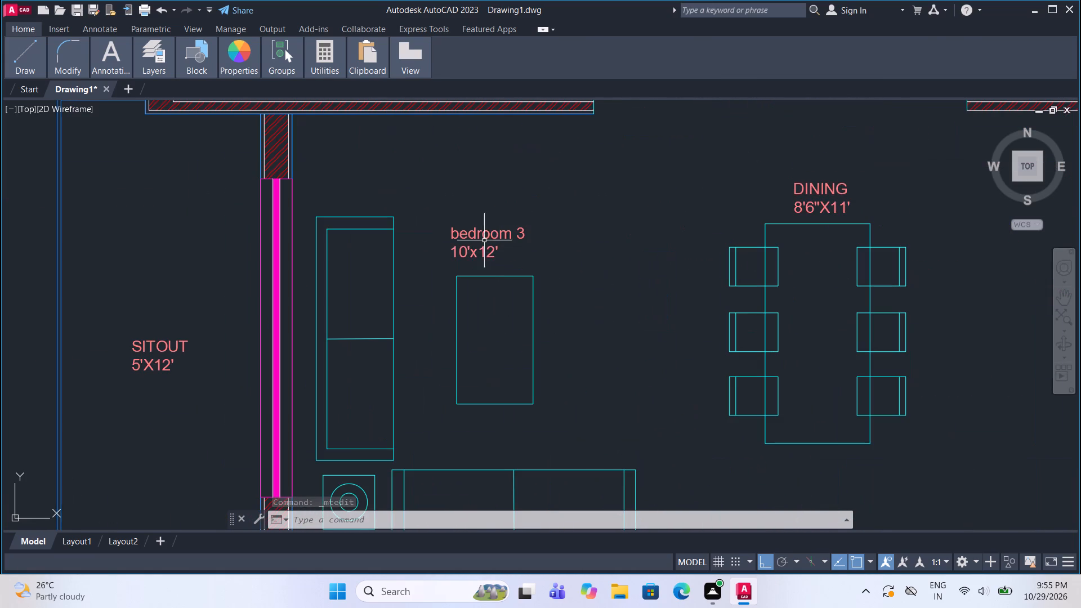
click(481, 237)
right_click(481, 237)
click(529, 218)
scroll(498, 228, up, 2)
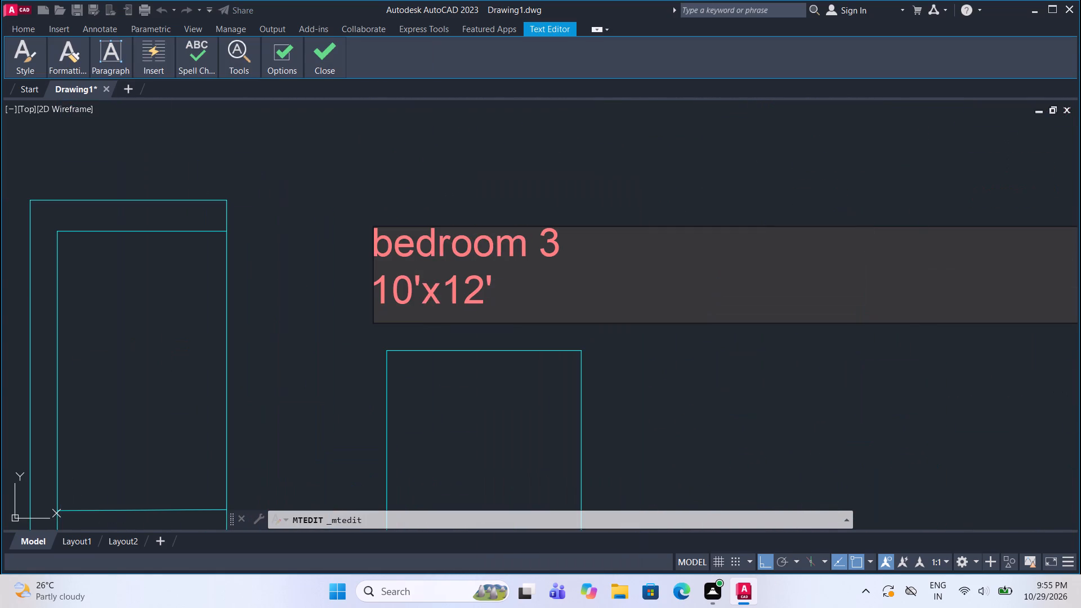
click(518, 297)
key(BackSpace)
key(BackSpace)
key(BackSpace)
key(BackSpace)
key(BackSpace)
key(BackSpace)
key(BackSpace)
key(BackSpace)
key(BackSpace)
key(BackSpace)
key(BackSpace)
key(BackSpace)
key(BackSpace)
key(BackSpace)
key(BackSpace)
key(BackSpace)
key(BackSpace)
key(BackSpace)
key(BackSpace)
key(BackSpace)
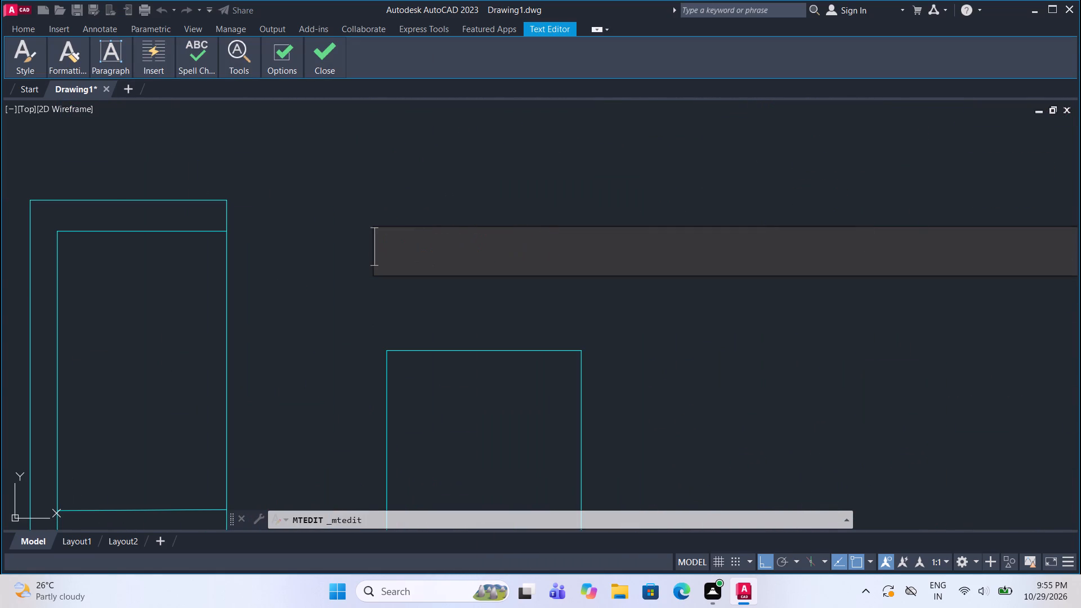
text(LIVING)
key(Return)
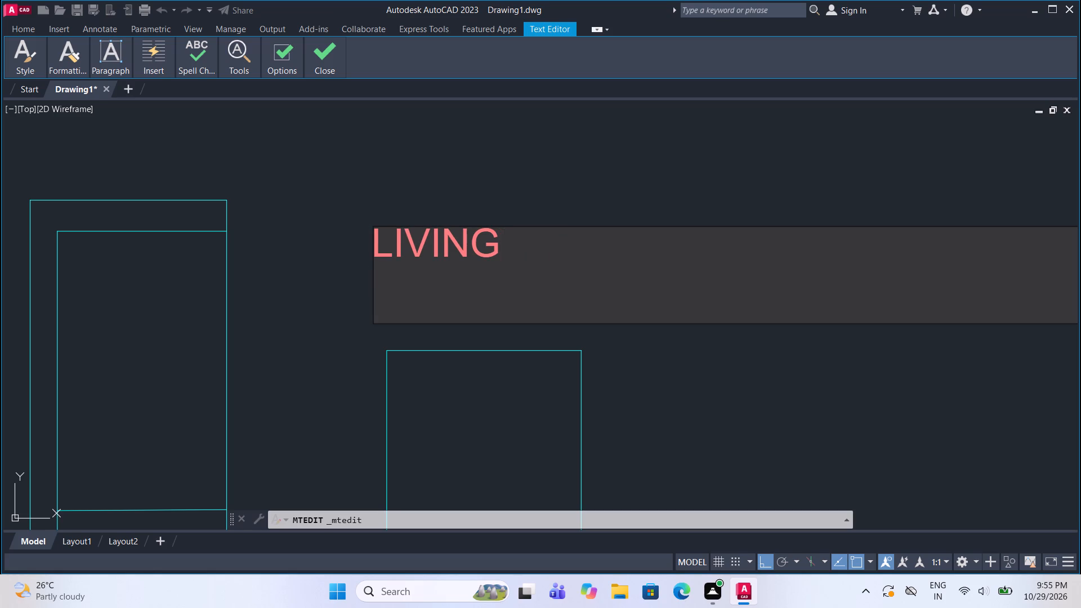
text(10)
text('6")
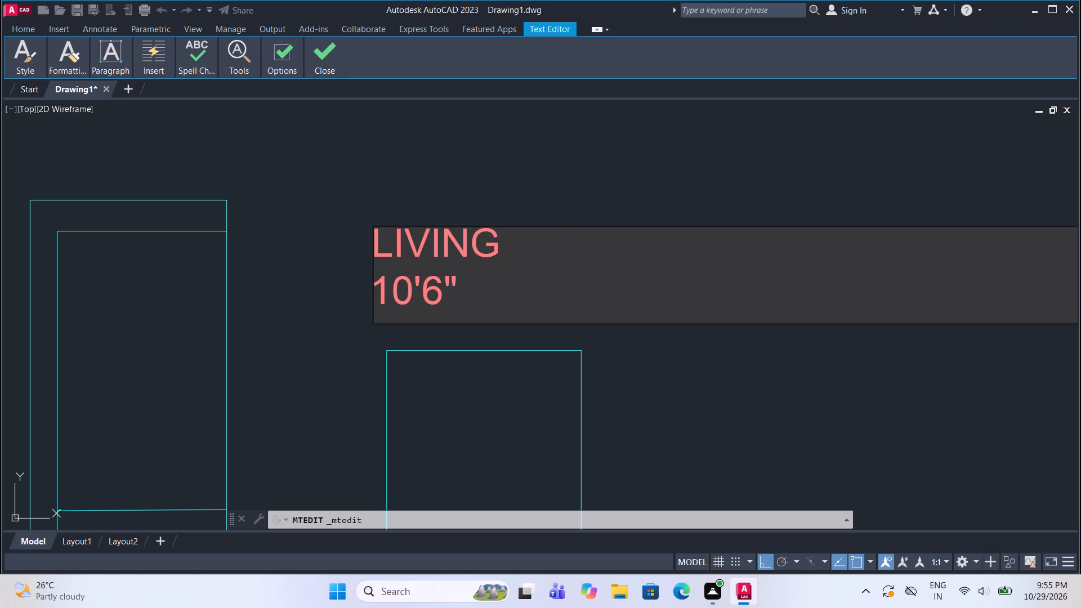
text(X11')
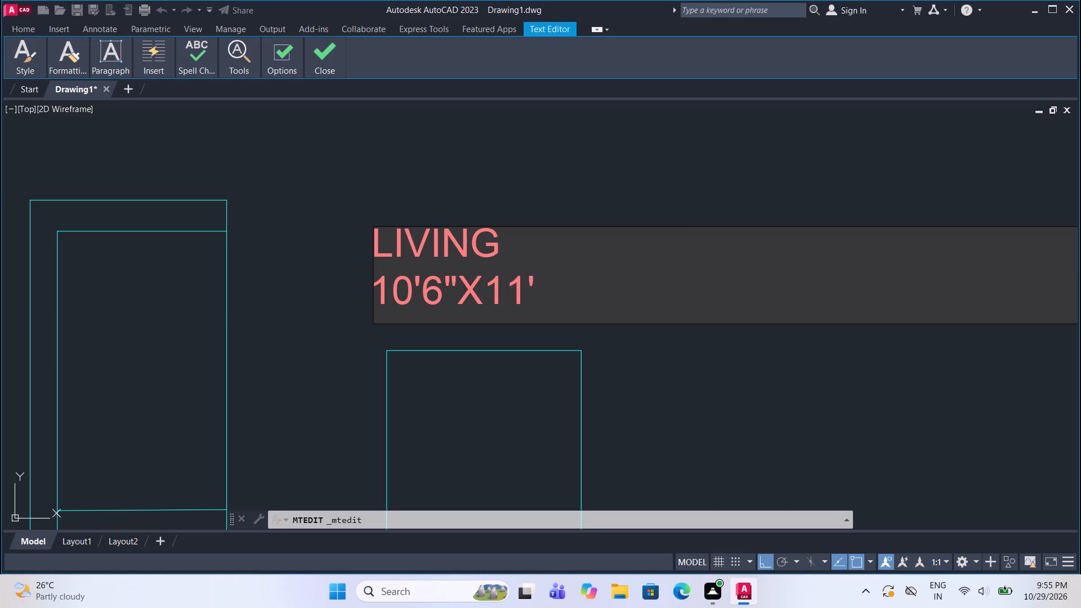
click(509, 150)
Replace the placeholder label in the room with the stove and sink with KITCHEN and 10'6"X4' on a second line.
scroll(513, 199, down, 5)
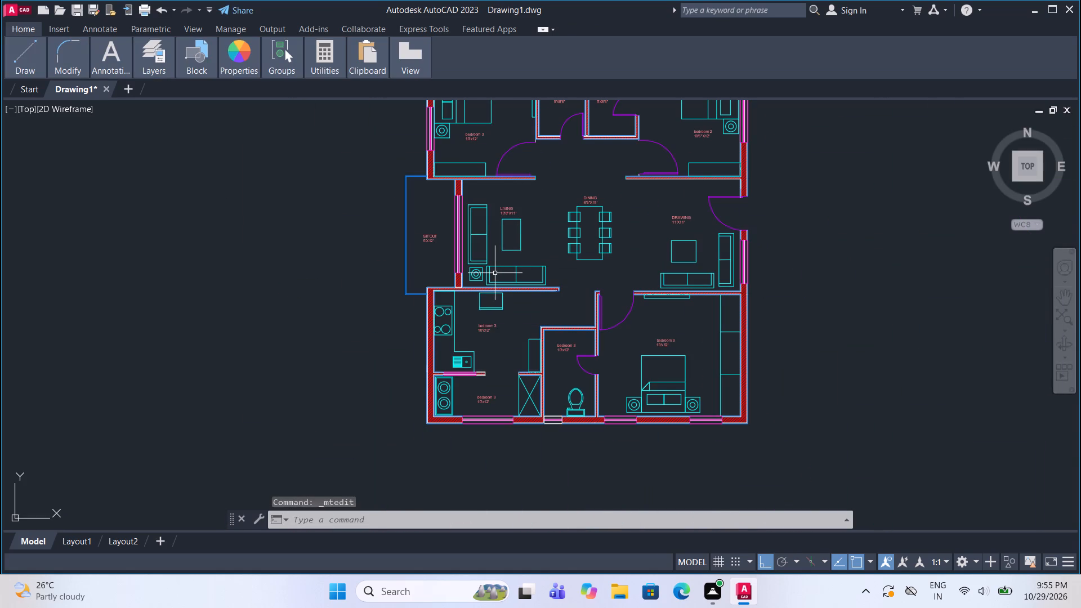
scroll(481, 329, up, 3)
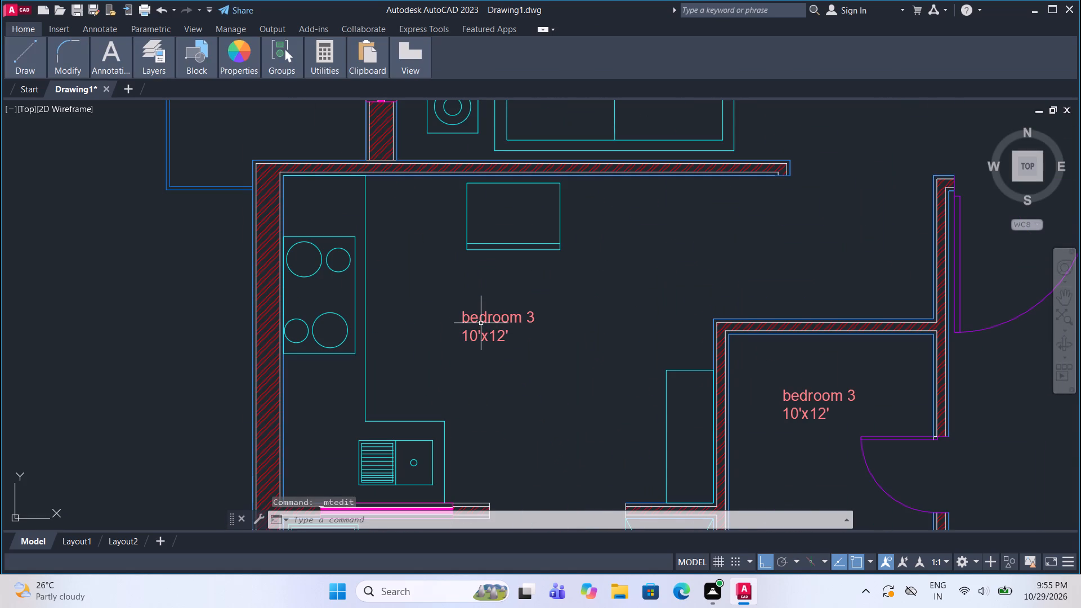
click(481, 323)
right_click(481, 323)
click(530, 220)
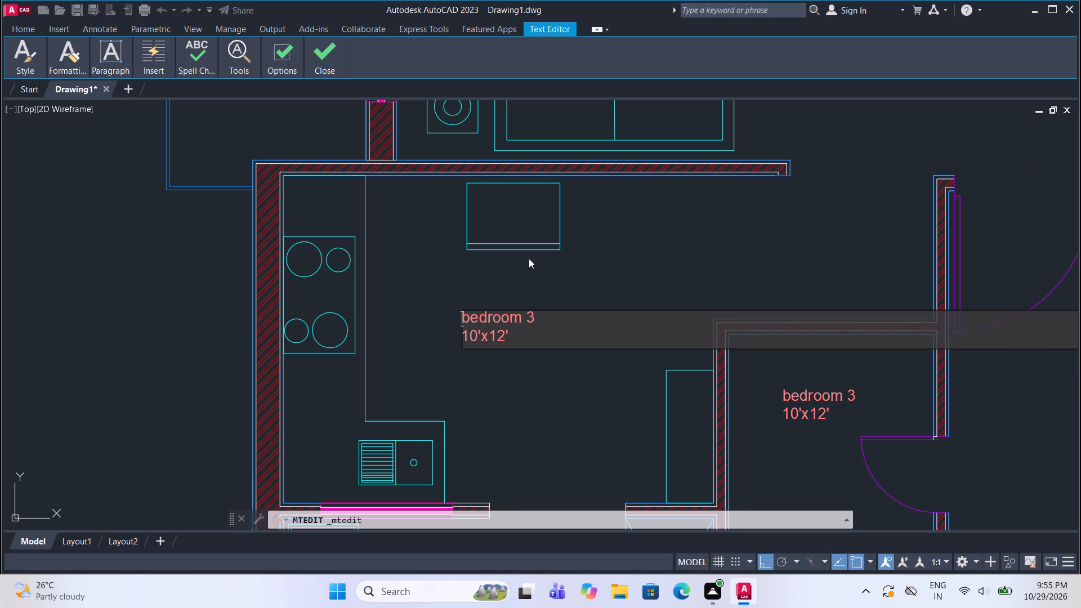
scroll(519, 334, up, 2)
click(512, 342)
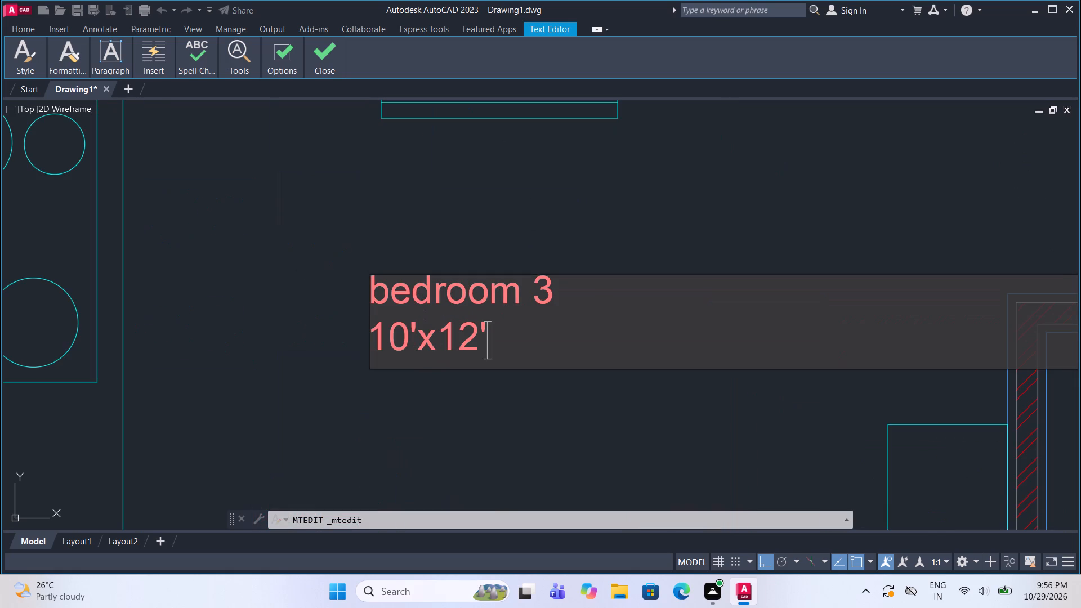
key(BackSpace)
key(BackSpace)
key(BackSpace)
key(BackSpace)
key(BackSpace)
key(BackSpace)
key(BackSpace)
key(BackSpace)
key(BackSpace)
key(BackSpace)
key(BackSpace)
key(BackSpace)
key(BackSpace)
key(BackSpace)
key(BackSpace)
key(BackSpace)
key(BackSpace)
key(BackSpace)
key(BackSpace)
key(BackSpace)
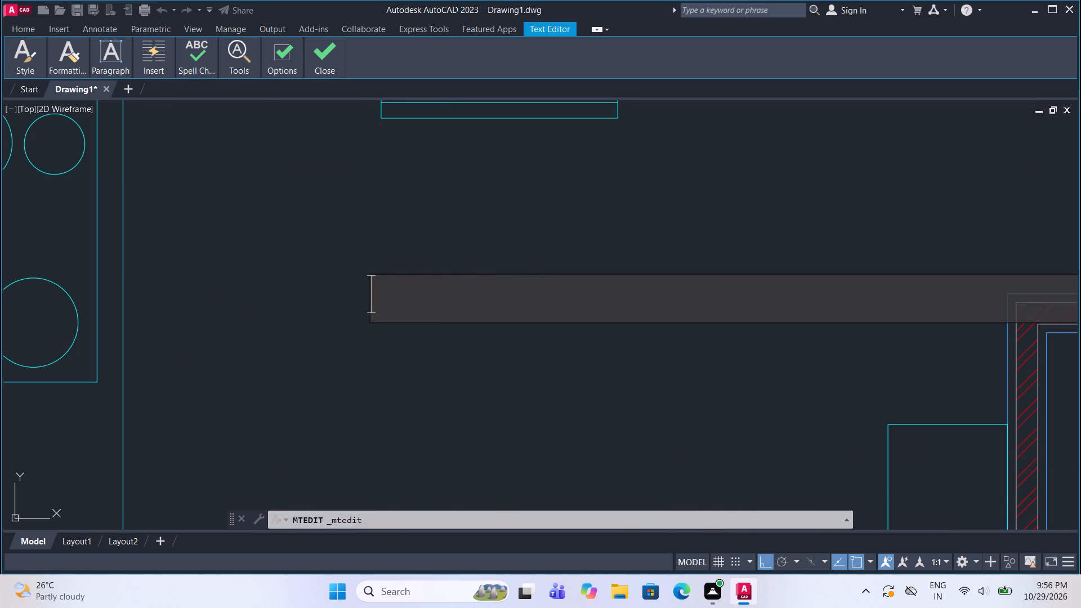
text(KITCJEN)
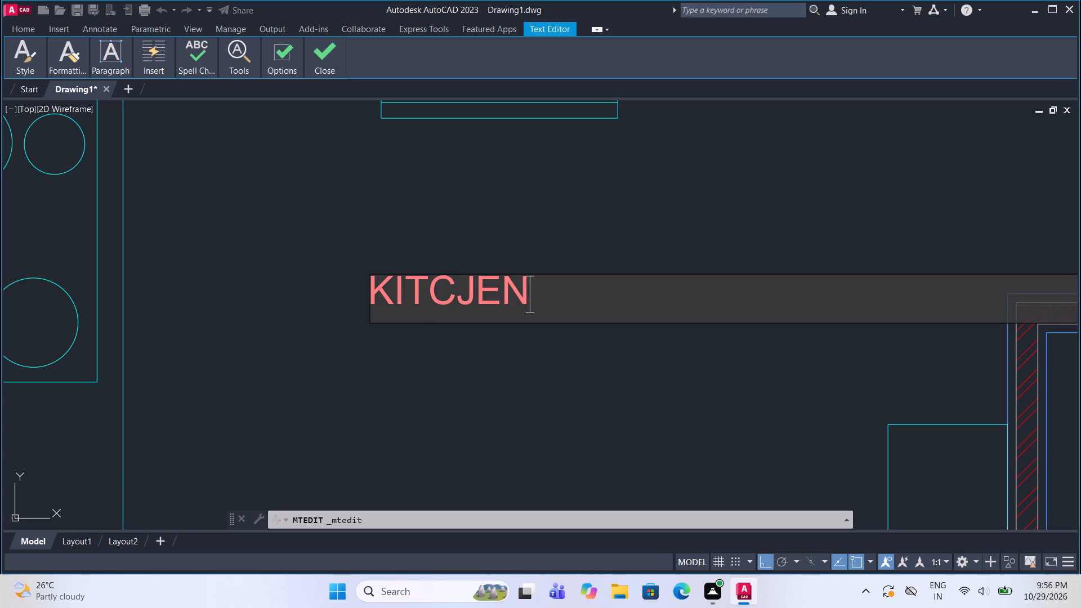
key(Return)
key(BackSpace)
key(BackSpace)
key(BackSpace)
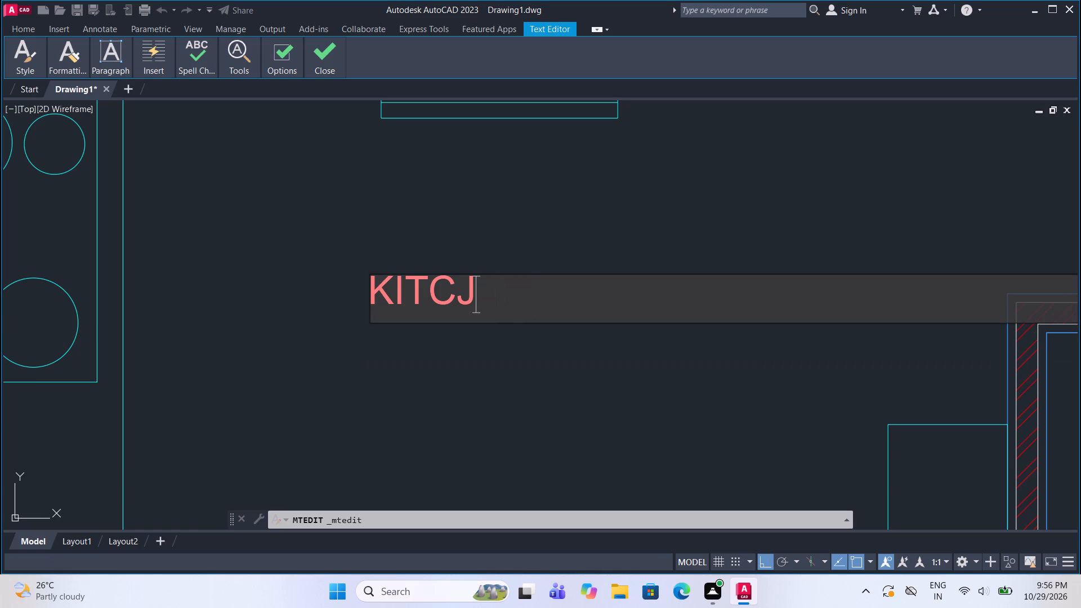
key(BackSpace)
text(HEN)
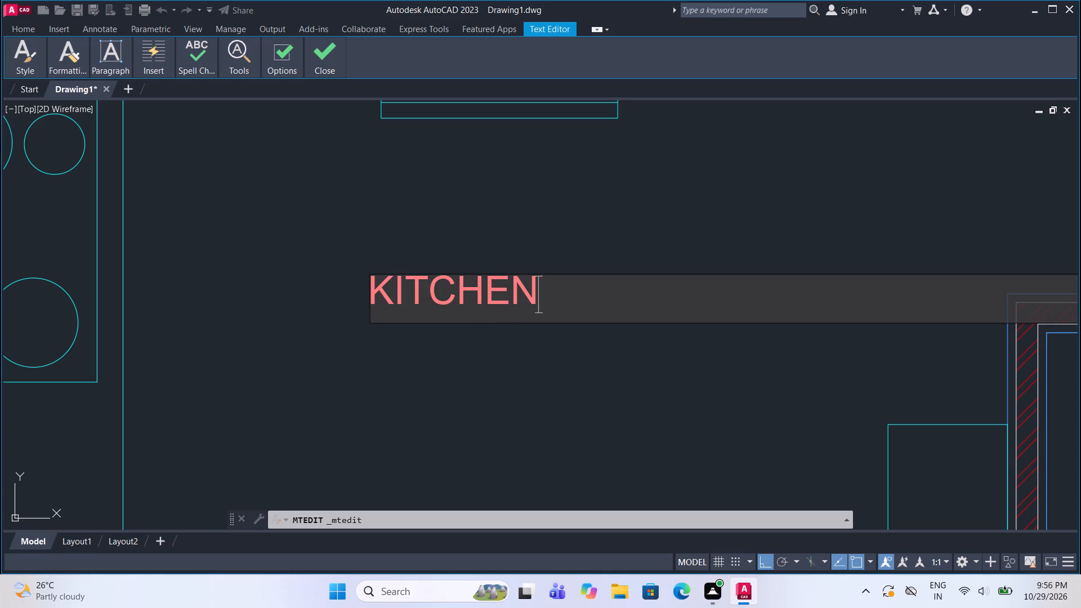
key(Return)
text(10'6"X)
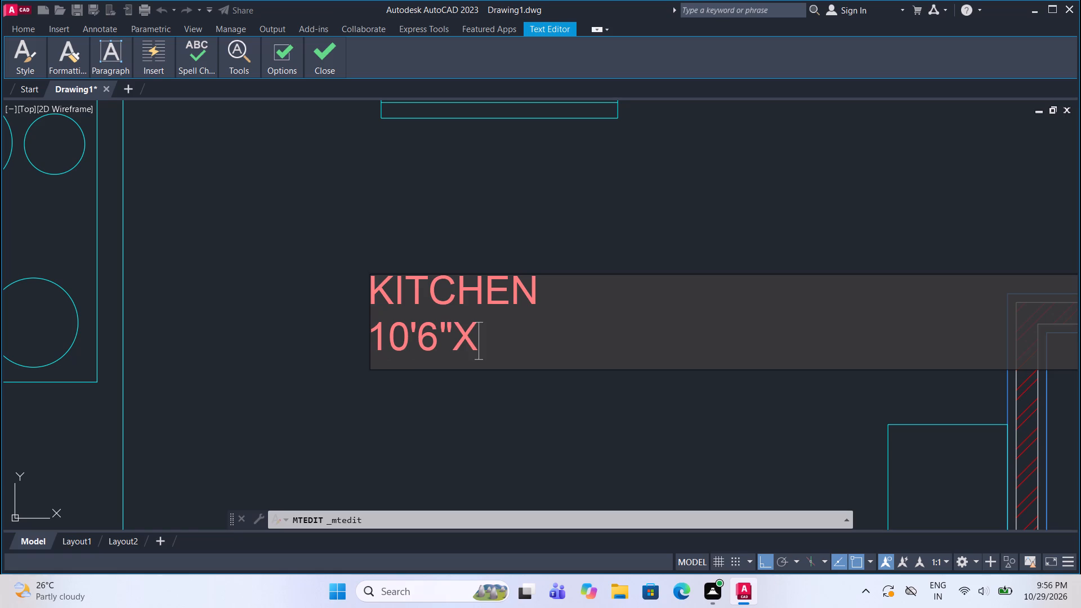
text(4')
click(544, 227)
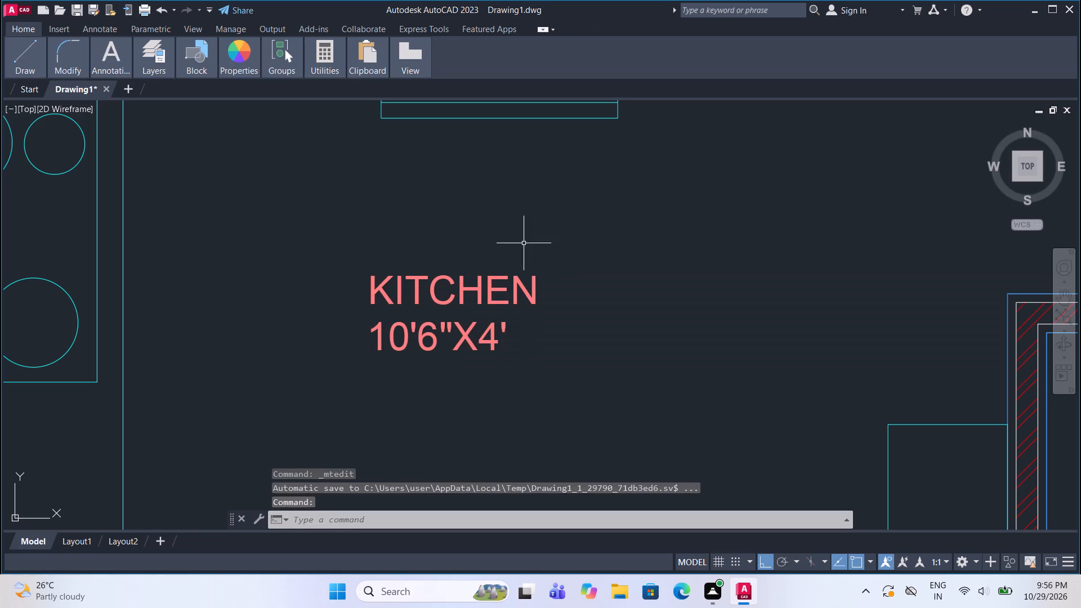
Replace the placeholder label in the bathroom between the kitchen and the large south bedroom with TOILET and 5'X8'6" on a second line.
scroll(475, 275, down, 3)
middle_drag(601, 342, 522, 311)
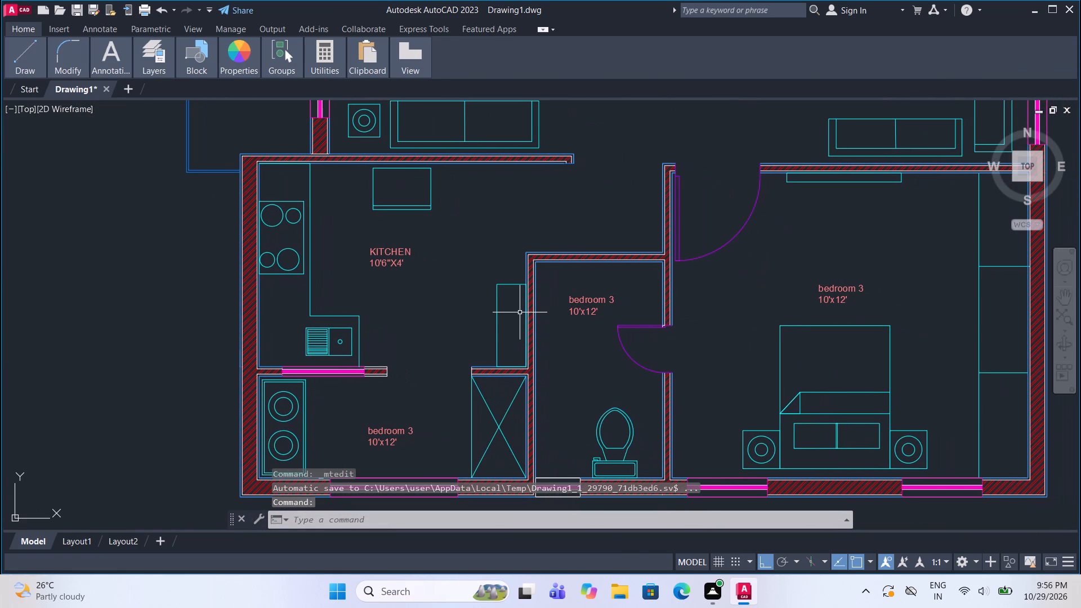
scroll(604, 308, up, 3)
click(546, 285)
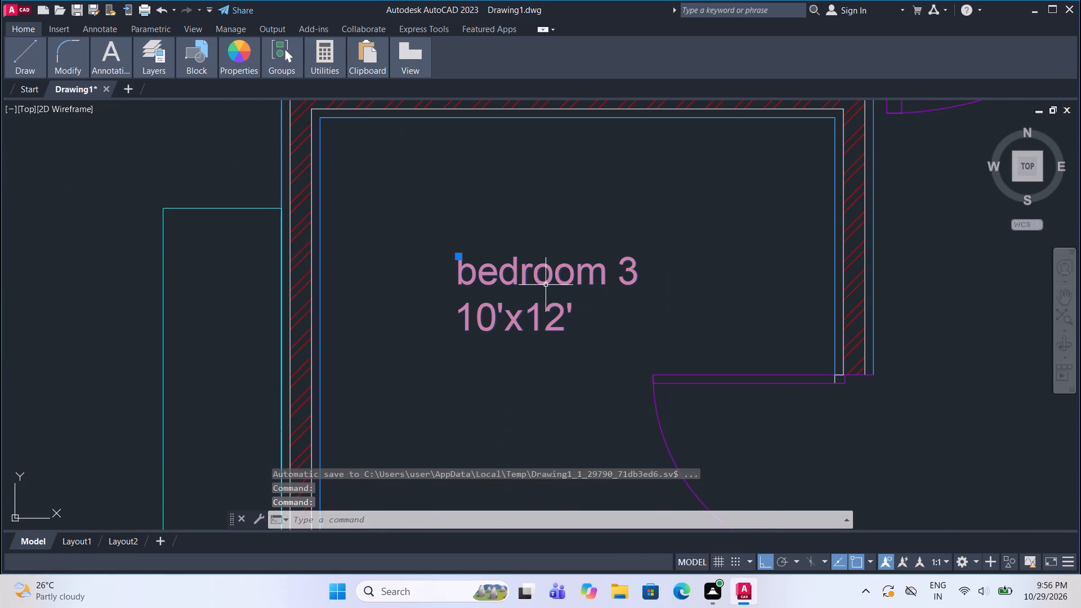
right_click(544, 284)
click(602, 220)
click(597, 318)
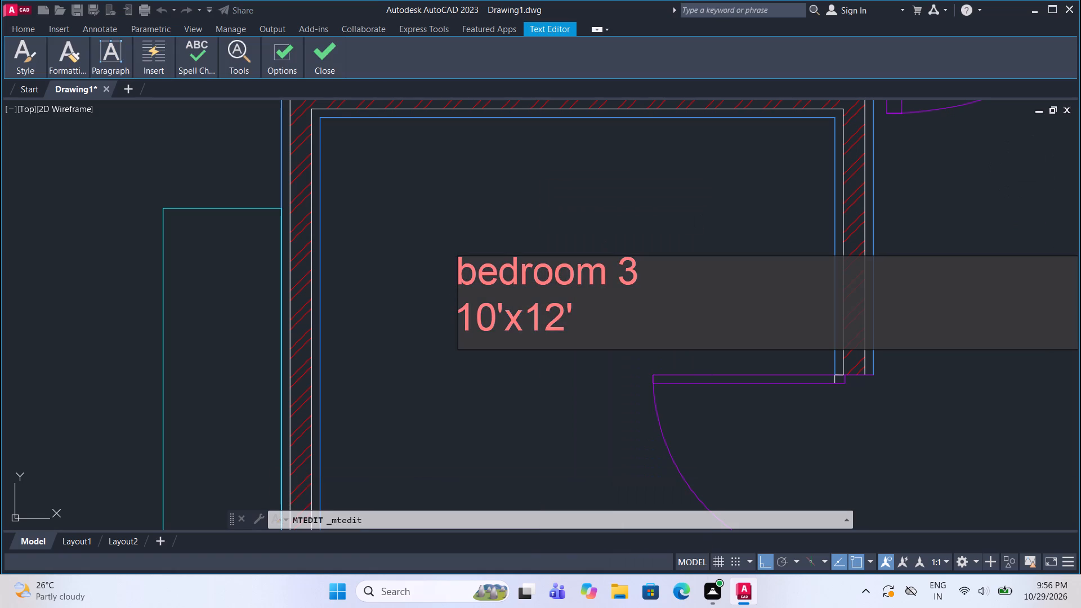
key(BackSpace)
key(BackSpace)
key(BackSpace)
key(BackSpace)
key(BackSpace)
key(BackSpace)
key(BackSpace)
key(BackSpace)
key(BackSpace)
key(BackSpace)
key(BackSpace)
key(BackSpace)
key(BackSpace)
key(BackSpace)
key(BackSpace)
key(BackSpace)
key(BackSpace)
key(BackSpace)
key(BackSpace)
key(BackSpace)
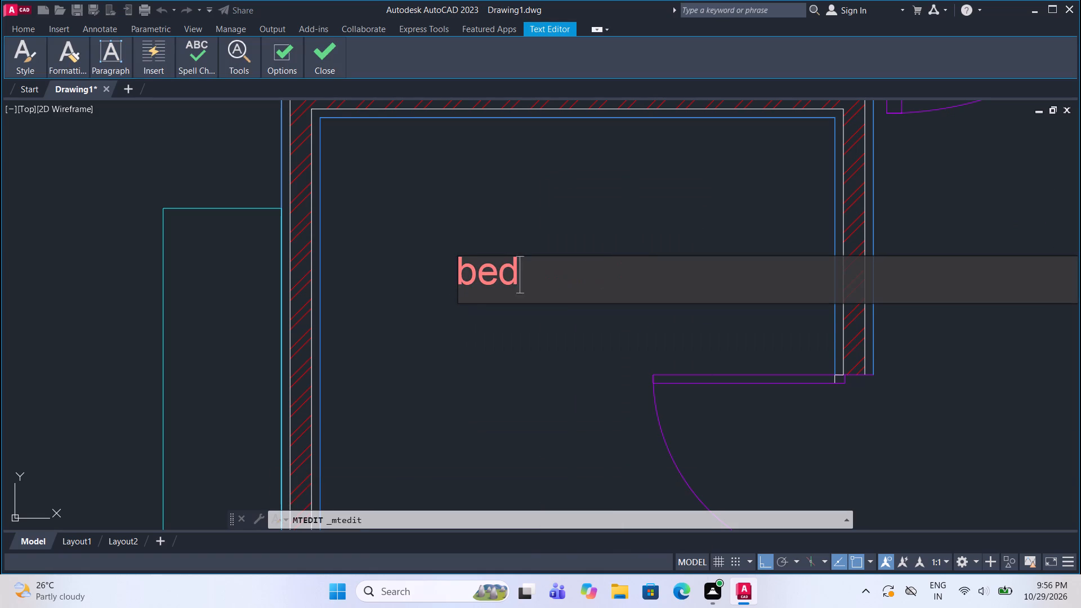
text(TOILET)
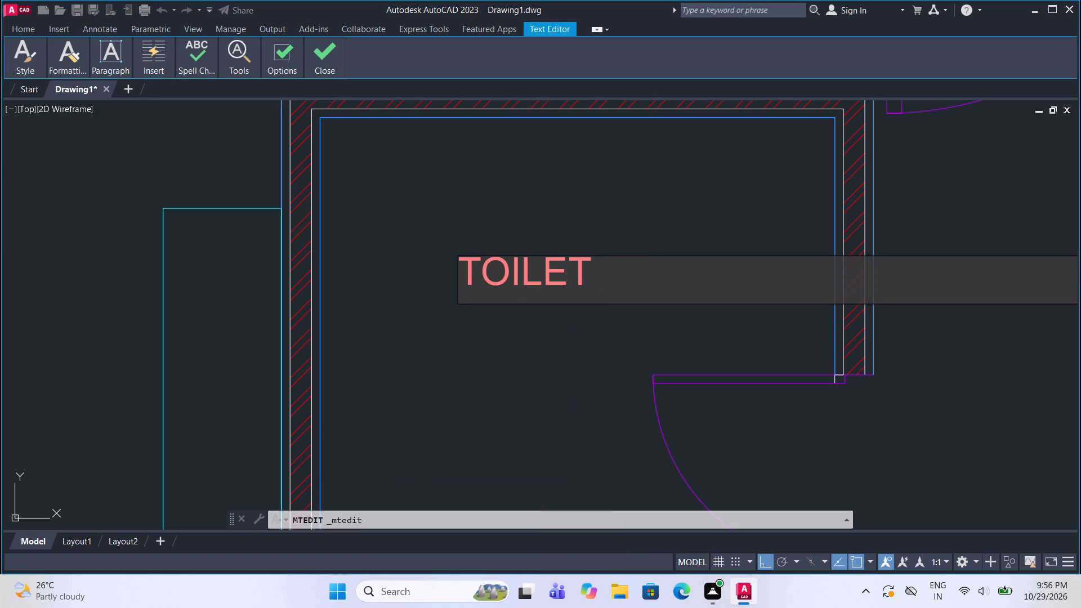
key(Return)
text(5')
key(x)
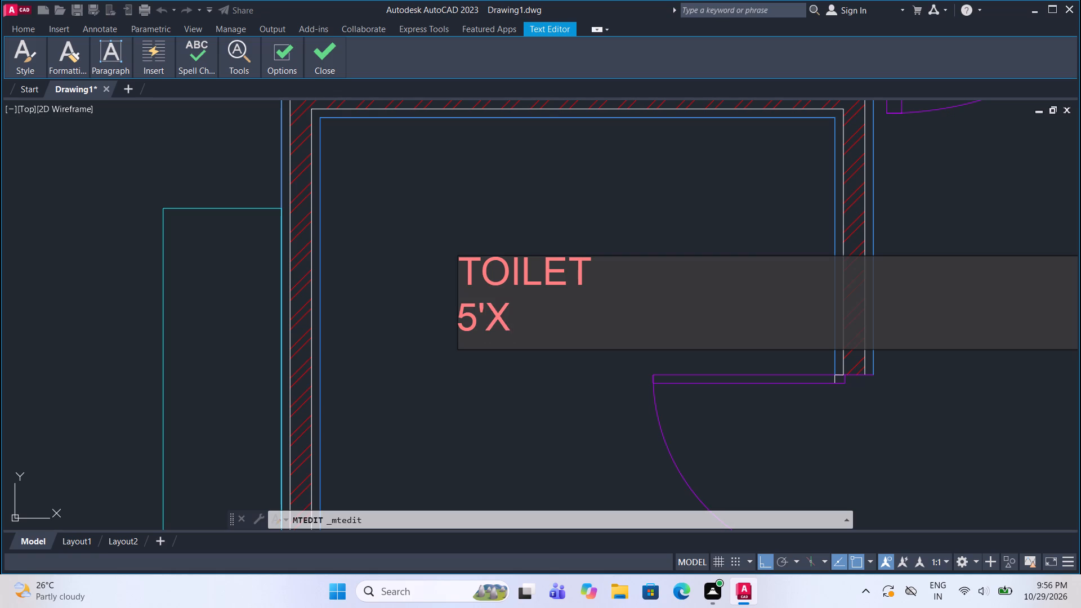
key(8)
text('6")
click(595, 232)
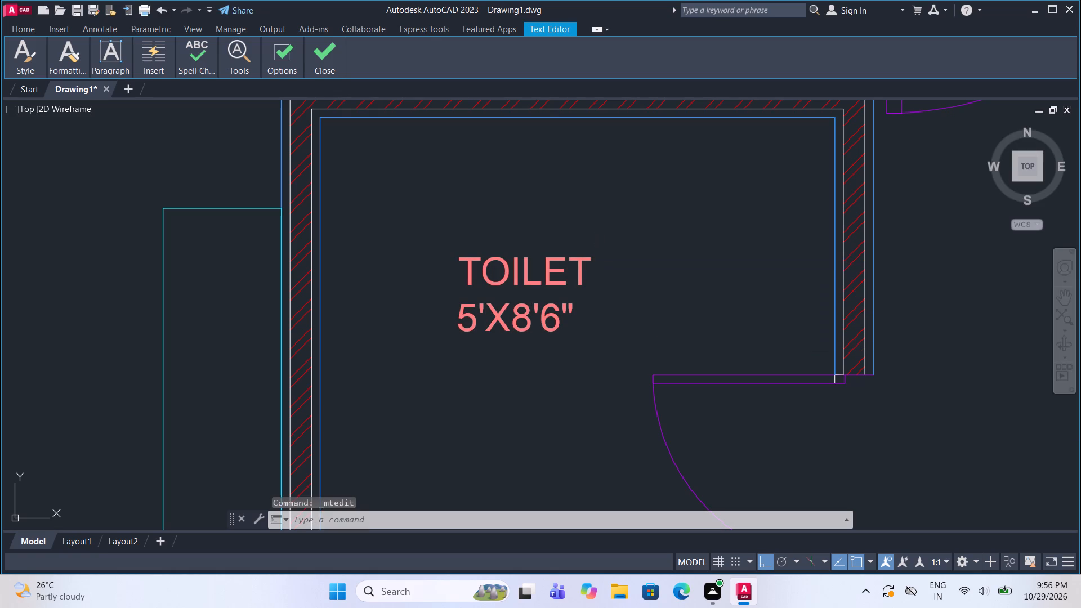
Replace the placeholder label above the bed in the large south-east bedroom with M-BEDROOM and 14'X12' on a second line.
scroll(486, 294, down, 4)
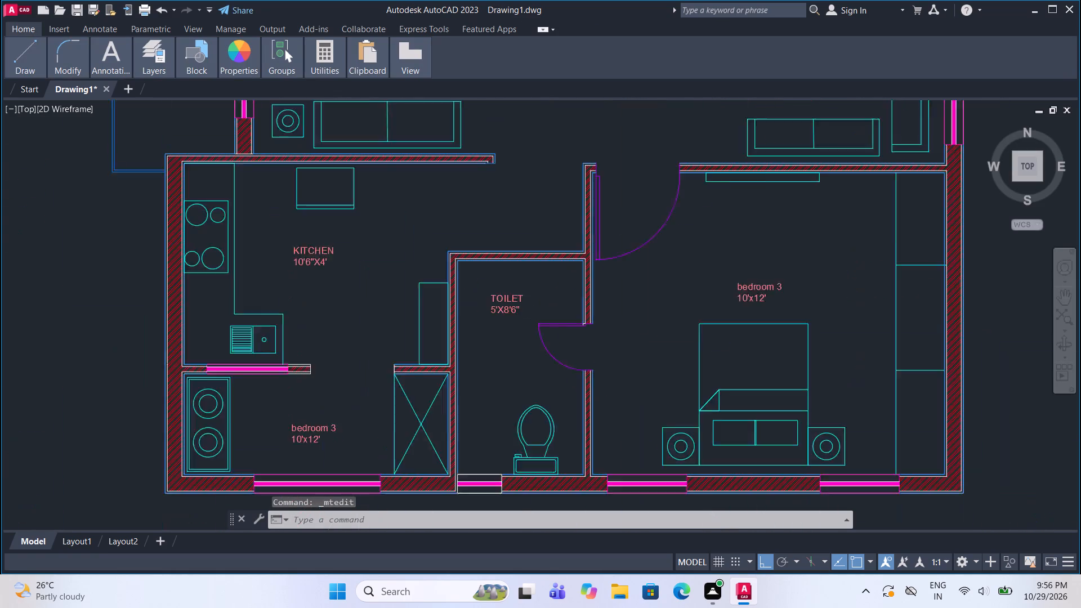
scroll(720, 310, up, 2)
scroll(618, 290, up, 2)
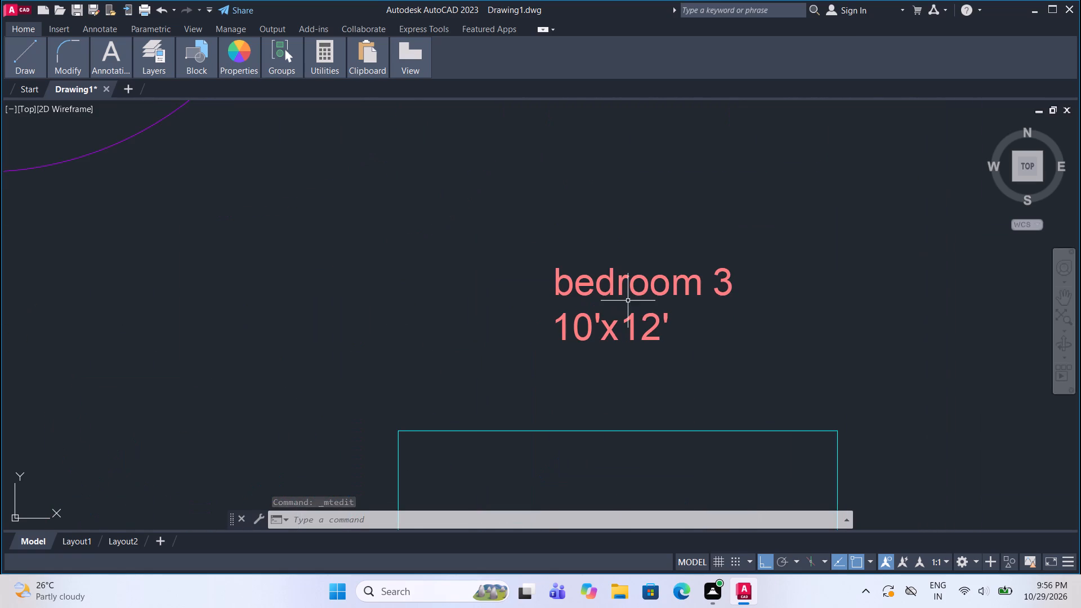
click(628, 301)
right_click(628, 301)
click(592, 286)
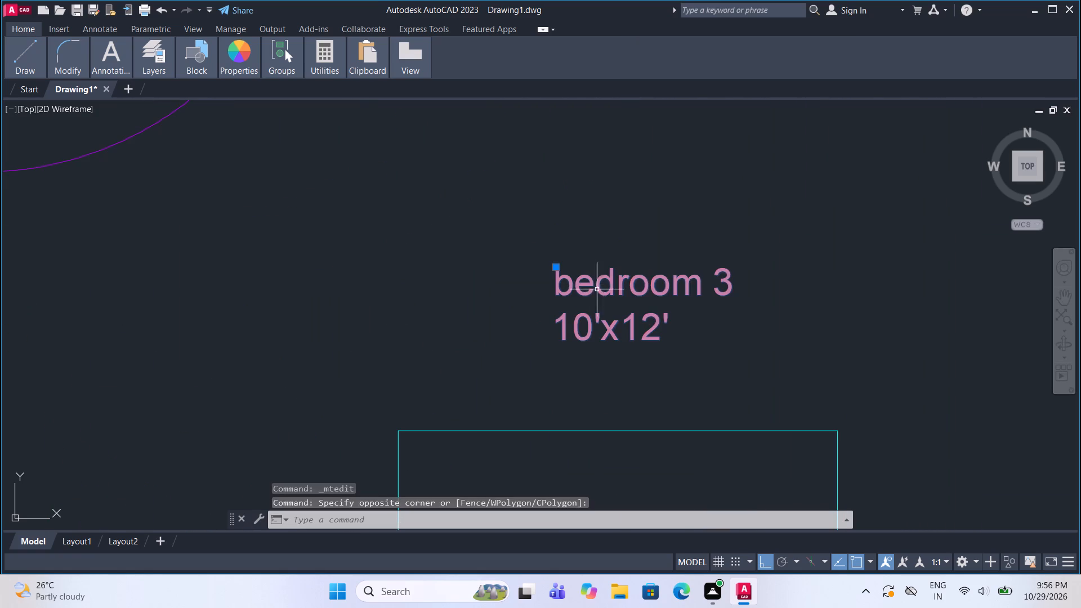
right_click(613, 288)
click(669, 220)
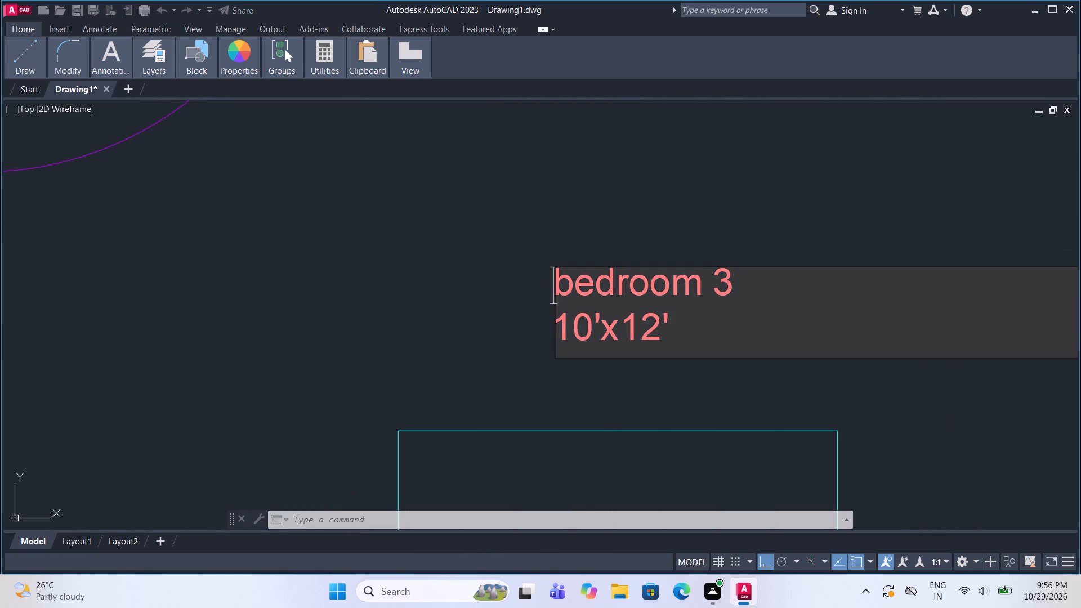
click(685, 325)
key(BackSpace)
key(BackSpace)
key(BackSpace)
key(BackSpace)
key(BackSpace)
key(BackSpace)
key(BackSpace)
key(BackSpace)
key(BackSpace)
key(BackSpace)
key(BackSpace)
key(BackSpace)
key(BackSpace)
key(BackSpace)
key(BackSpace)
key(BackSpace)
key(BackSpace)
key(BackSpace)
key(BackSpace)
key(BackSpace)
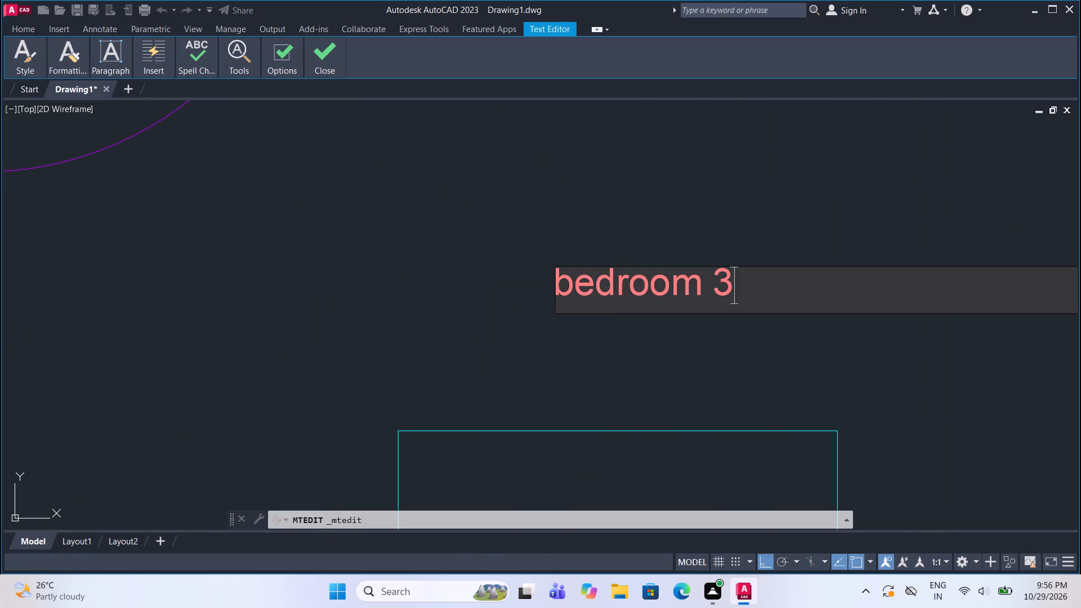
key(m)
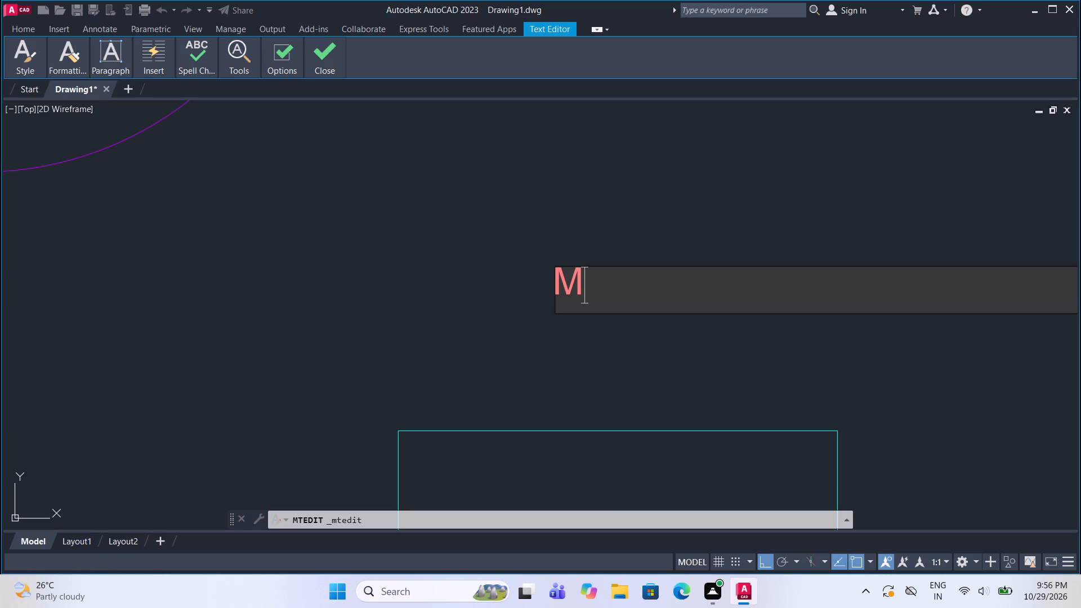
key(minus)
text(BEDROOM)
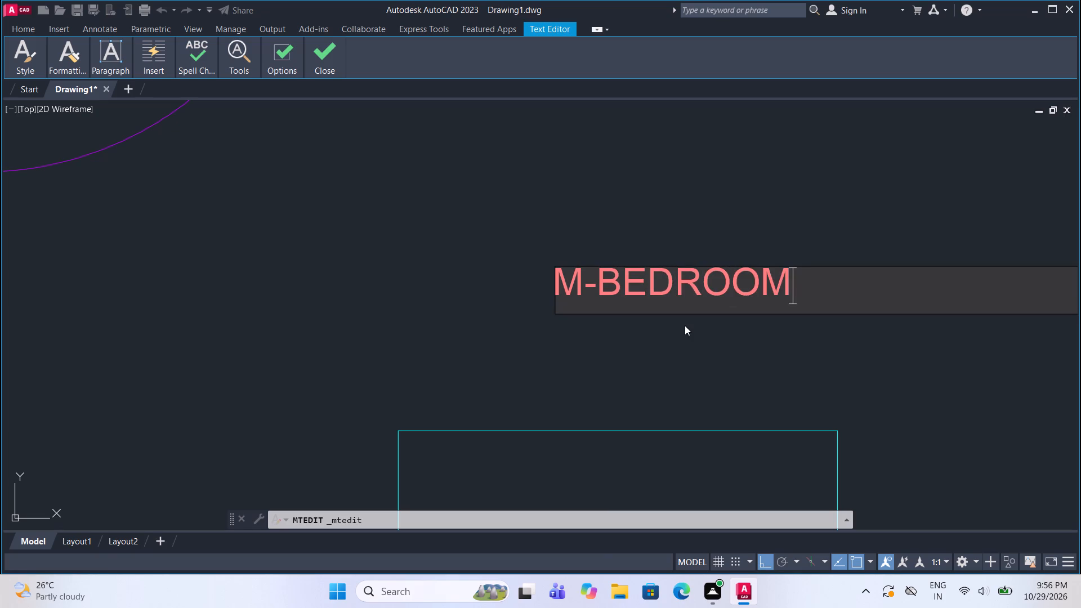
key(Return)
text(14')
key(x)
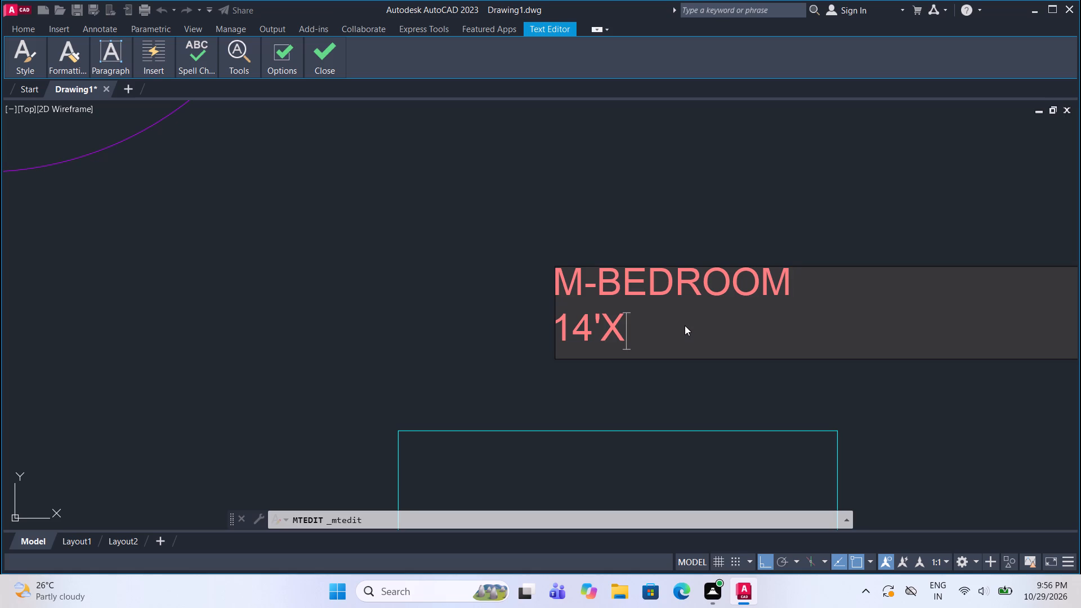
text(12')
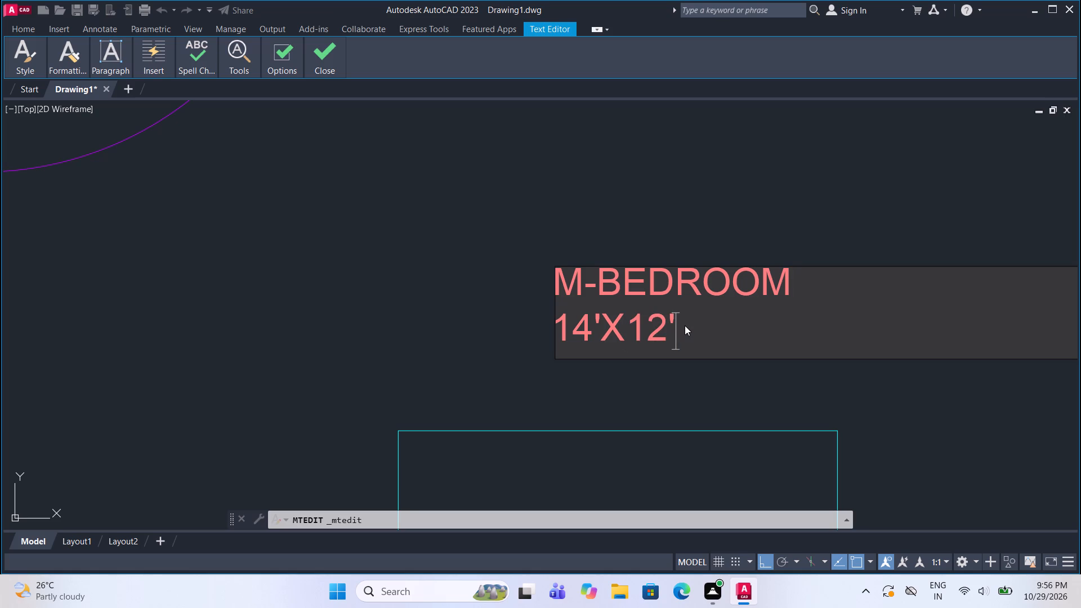
Indent the 14'X12' line of the M-BEDROOM label by three spaces and finish the text edit.
click(560, 328)
key(space)
key(space)
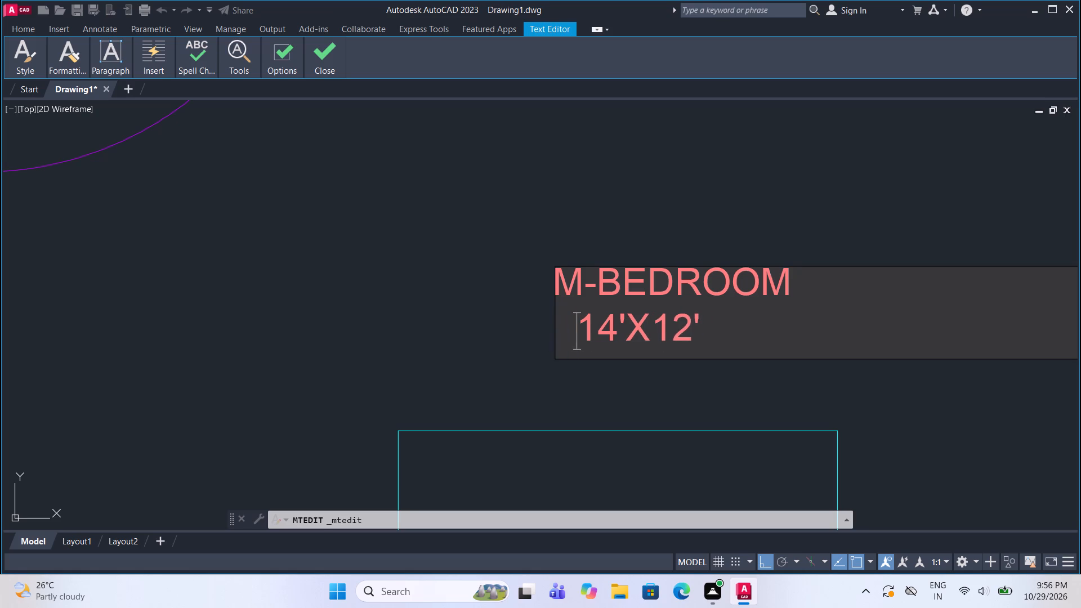
key(space)
click(700, 149)
Dimension the overall width of the house between its north outer corners, placing the dimension line above the north wall.
scroll(655, 305, down, 4)
scroll(577, 279, up, 1)
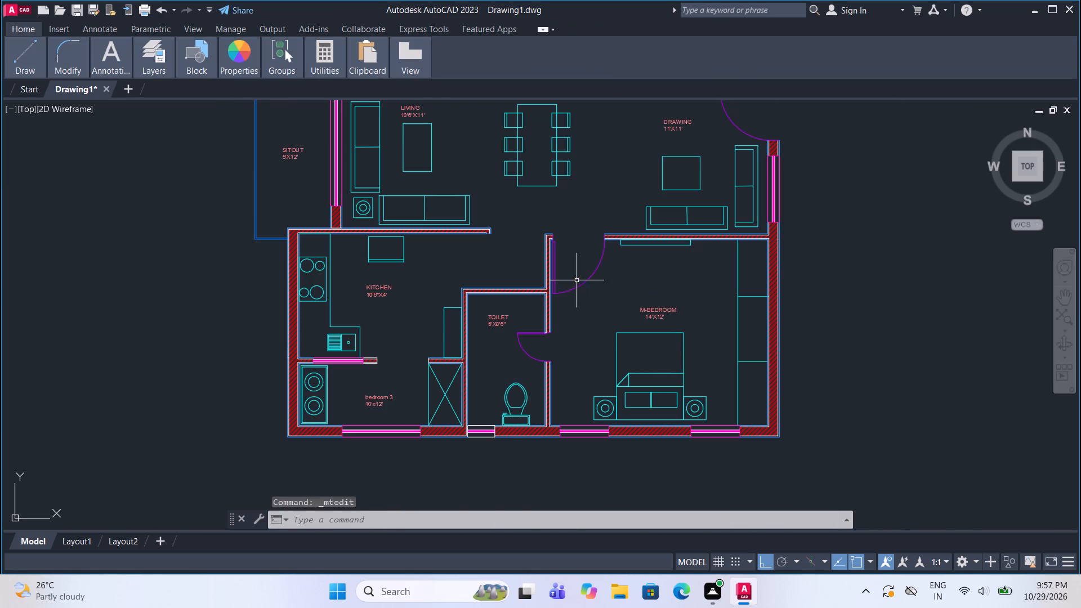
middle_drag(577, 279, 613, 445)
middle_drag(574, 225, 583, 273)
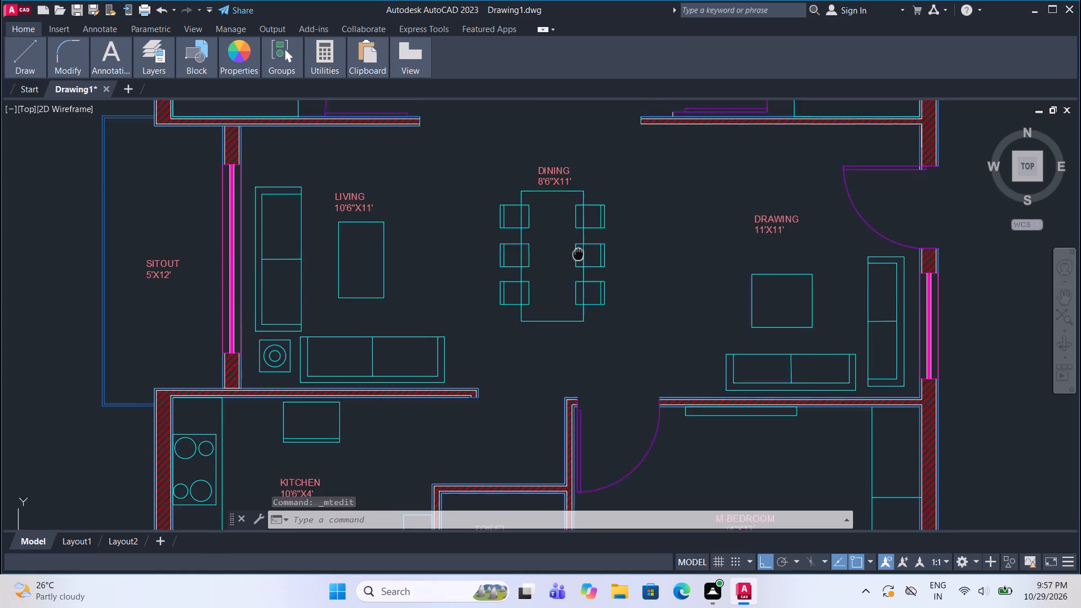
middle_drag(583, 273, 602, 382)
middle_drag(615, 242, 632, 375)
middle_drag(623, 262, 628, 316)
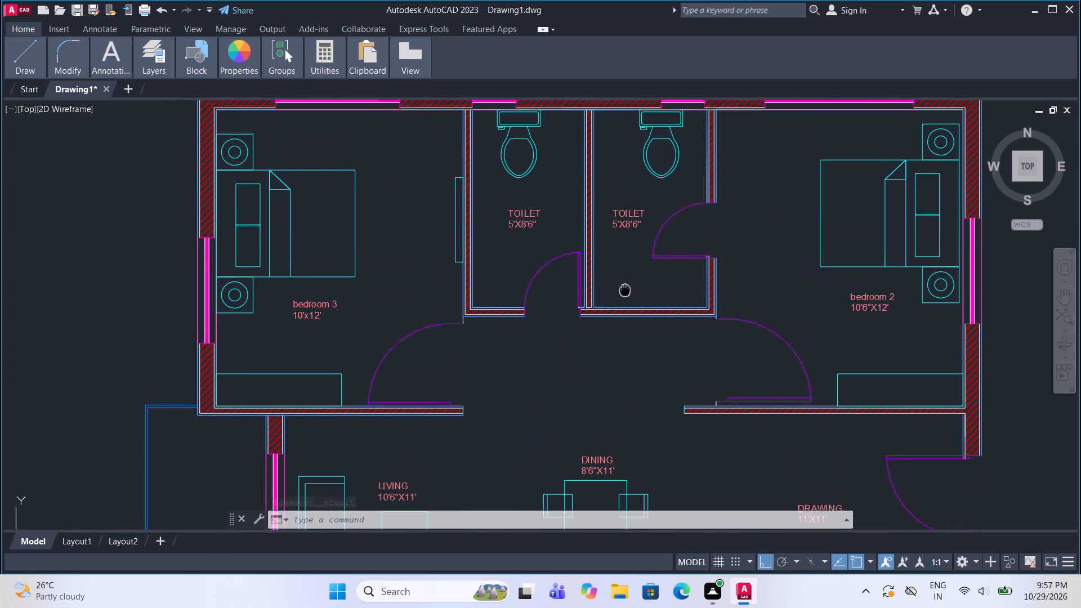
middle_drag(628, 316, 632, 410)
scroll(573, 312, down, 3)
scroll(560, 295, up, 2)
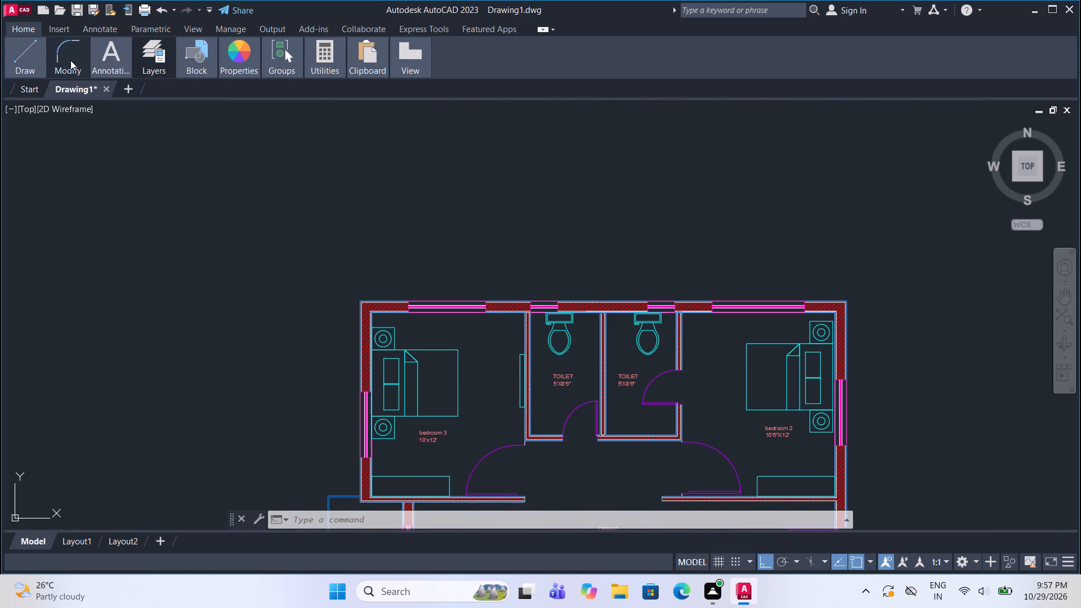
click(102, 58)
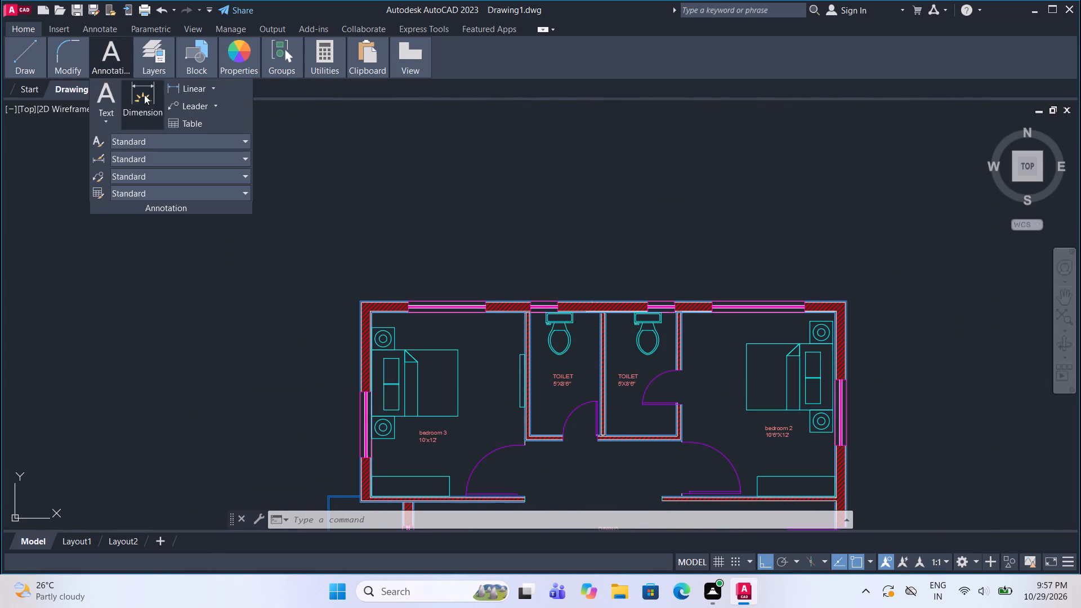
click(144, 95)
click(360, 301)
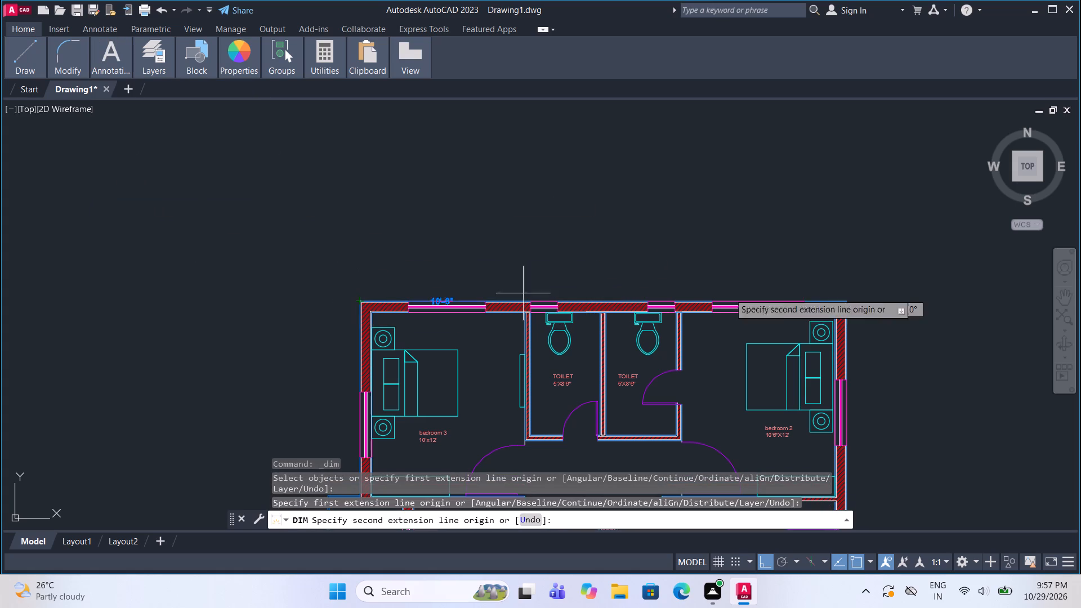
click(849, 303)
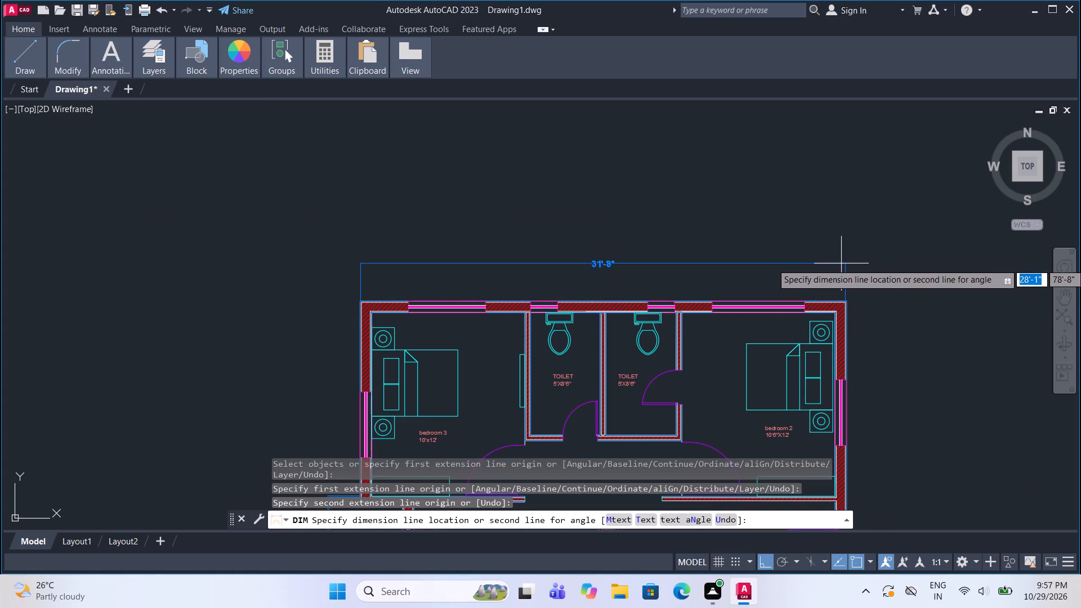
click(841, 263)
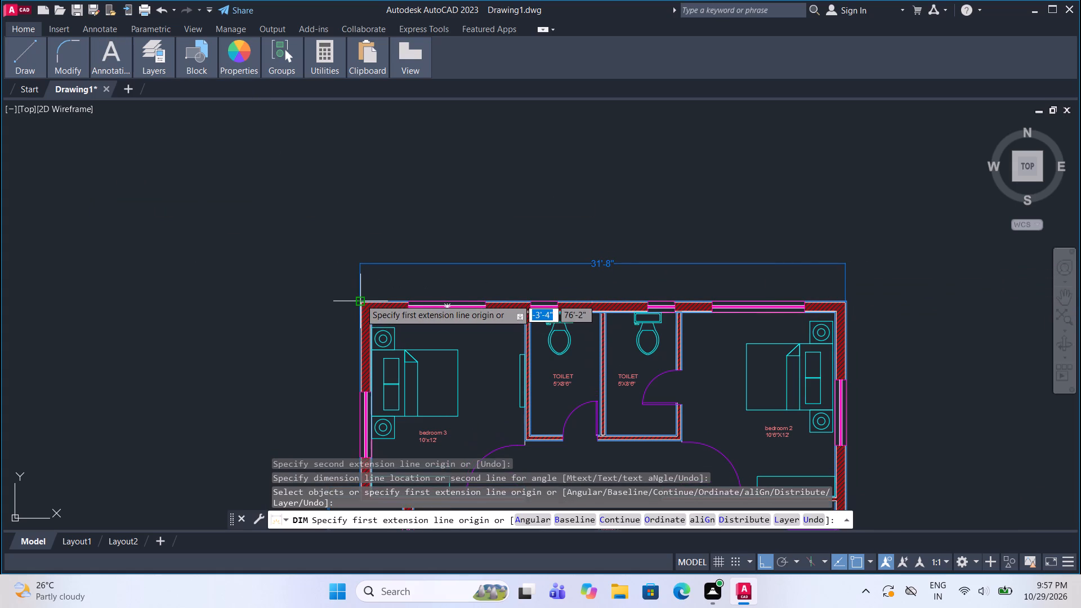
Dimension the overall length of the house between its west outer corners, placing the dimension line outside the sitout, and end the command.
click(360, 299)
scroll(395, 246, down, 3)
scroll(394, 400, up, 3)
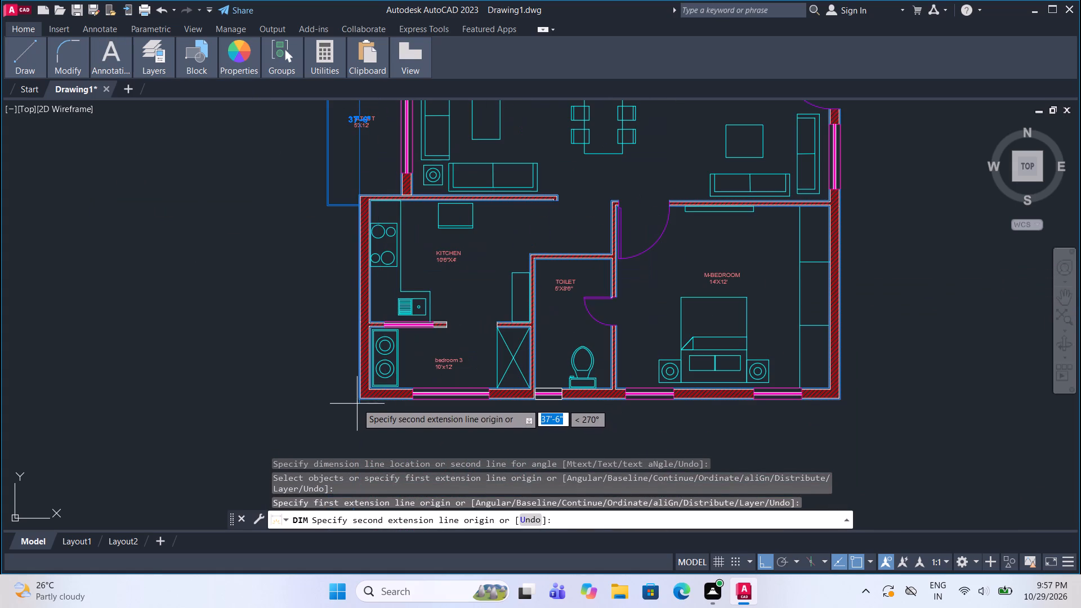
click(359, 400)
click(273, 369)
scroll(656, 344, down, 3)
scroll(671, 363, up, 1)
middle_drag(671, 363, 615, 307)
scroll(615, 307, down, 2)
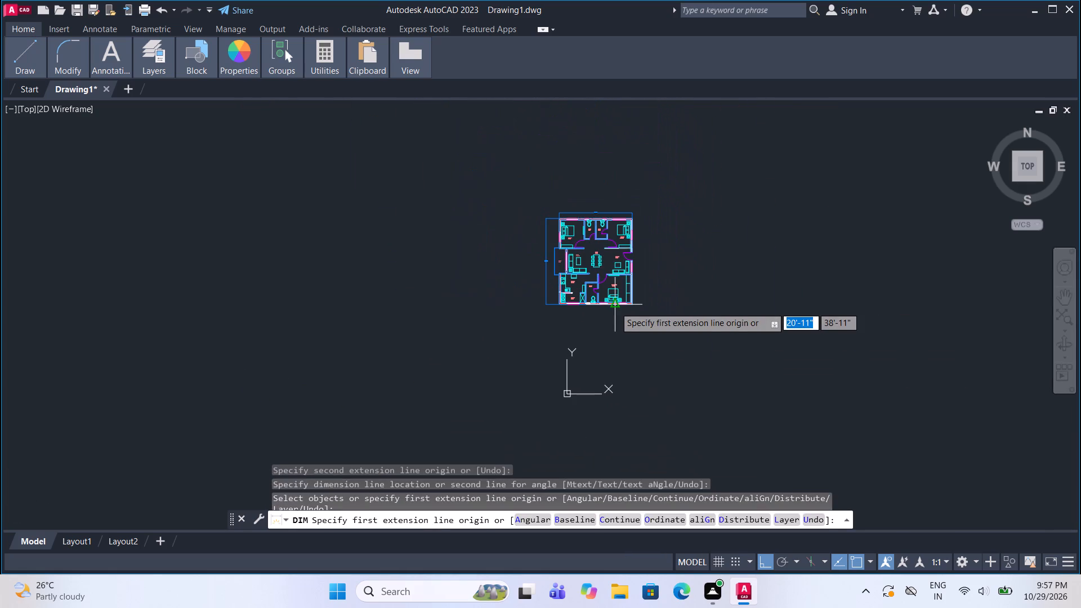
key(Escape)
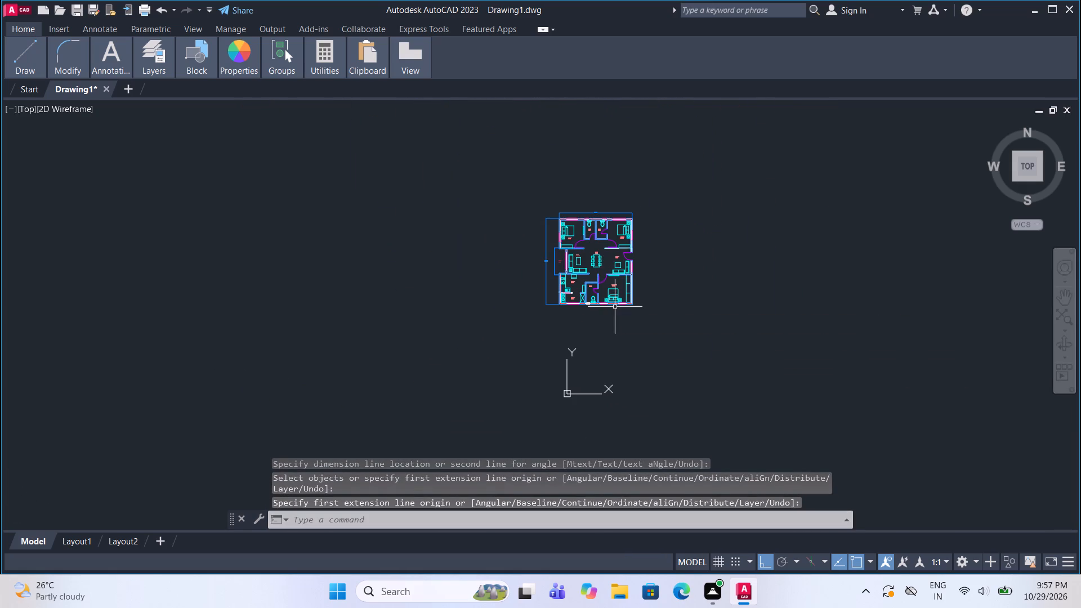
Examine the whole floor plan, checking the room labels and the overall outer dimensions.
scroll(628, 346, up, 2)
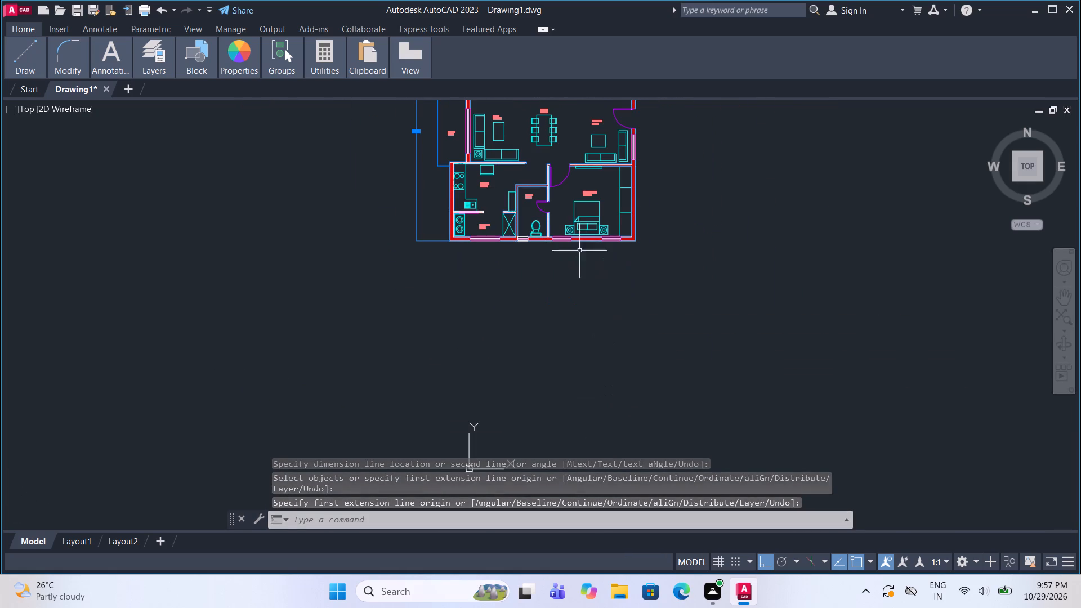
middle_drag(569, 211, 571, 316)
scroll(578, 127, up, 5)
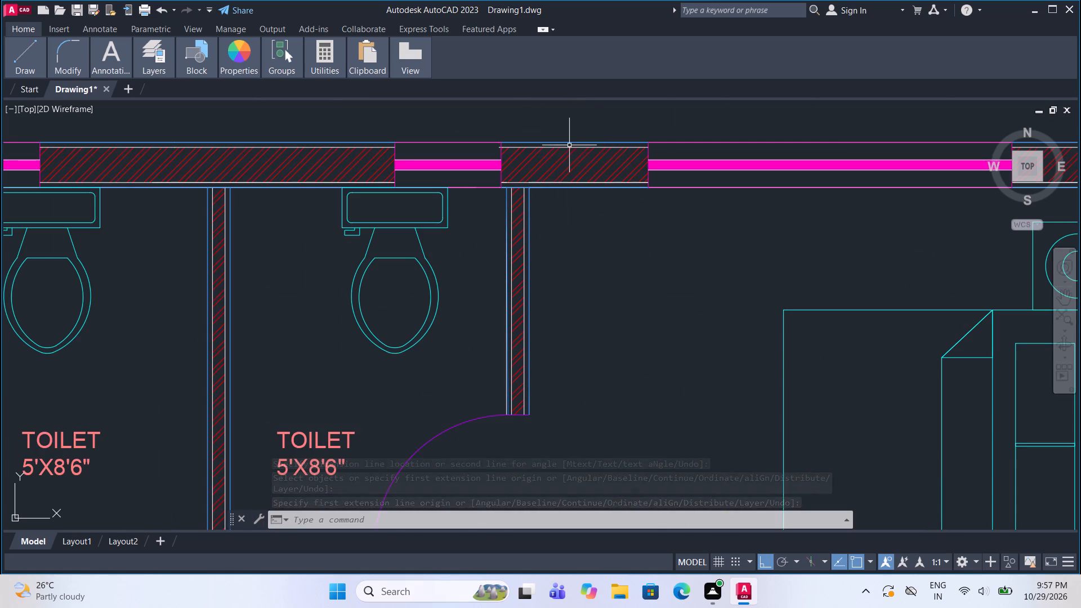
scroll(543, 176, down, 2)
middle_drag(588, 320, 597, 236)
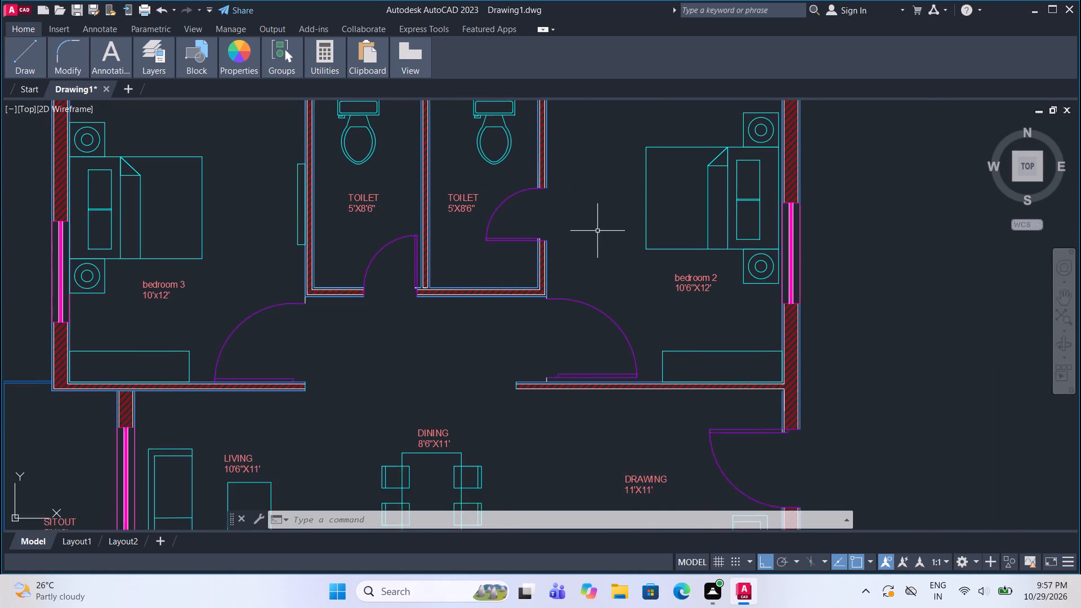
scroll(593, 222, down, 2)
middle_drag(605, 315, 586, 249)
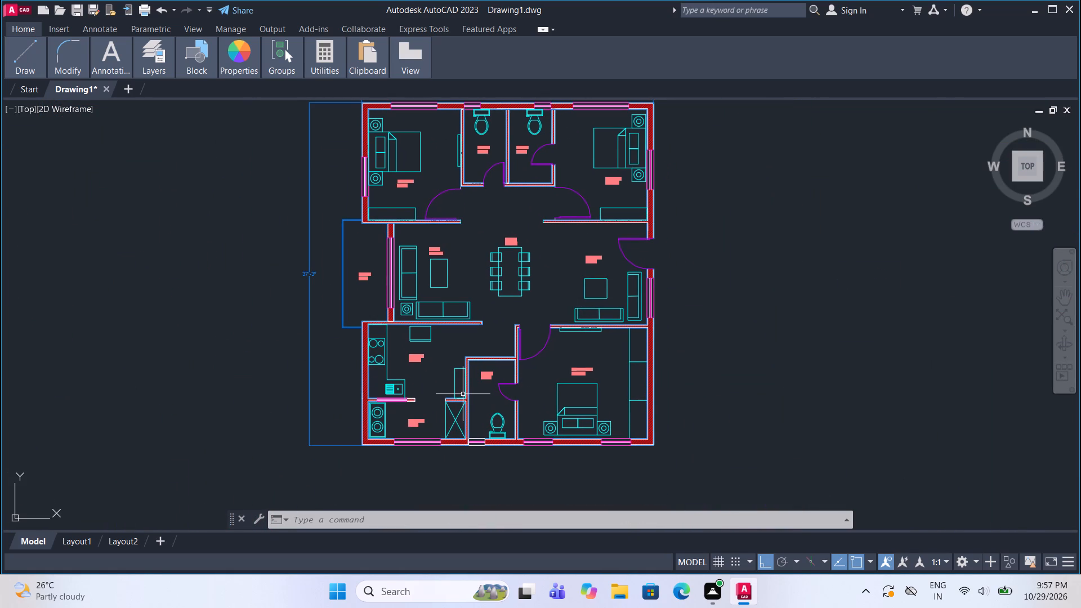
middle_drag(378, 287, 410, 304)
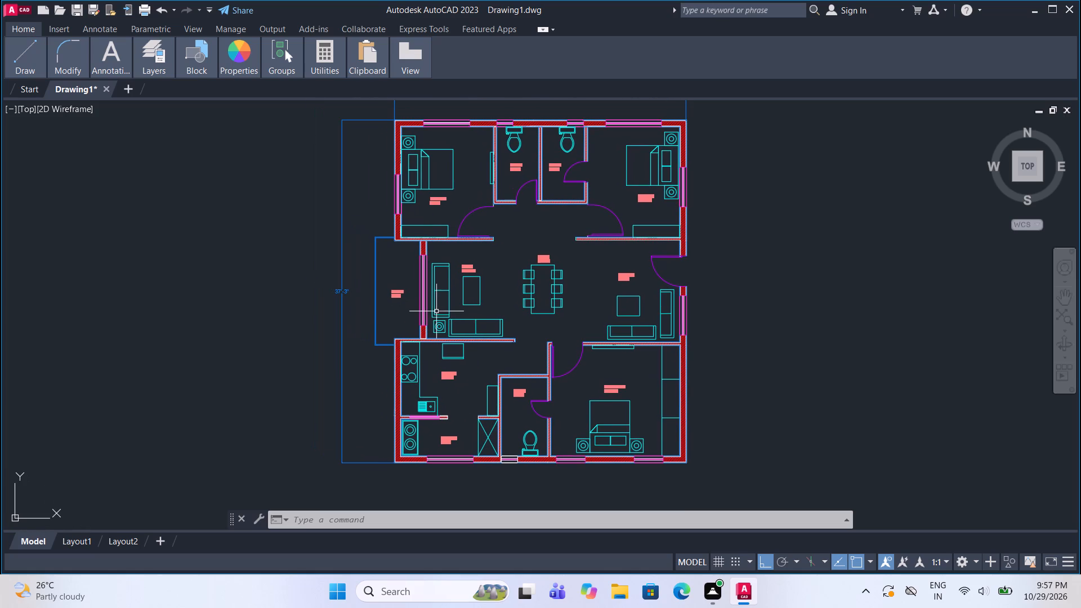
middle_drag(325, 385, 318, 370)
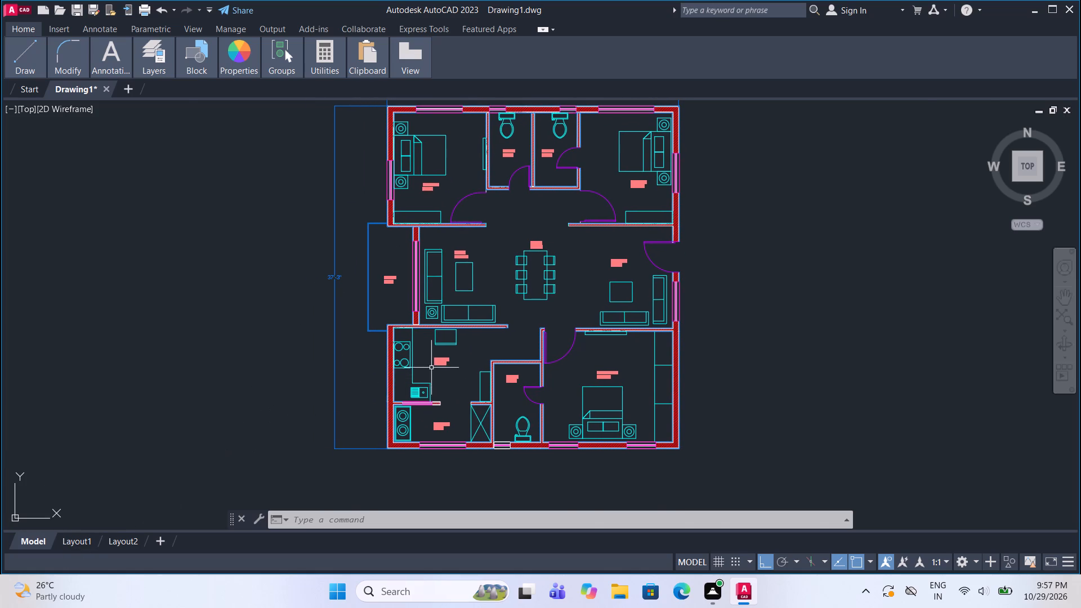
scroll(426, 361, up, 3)
scroll(463, 355, down, 3)
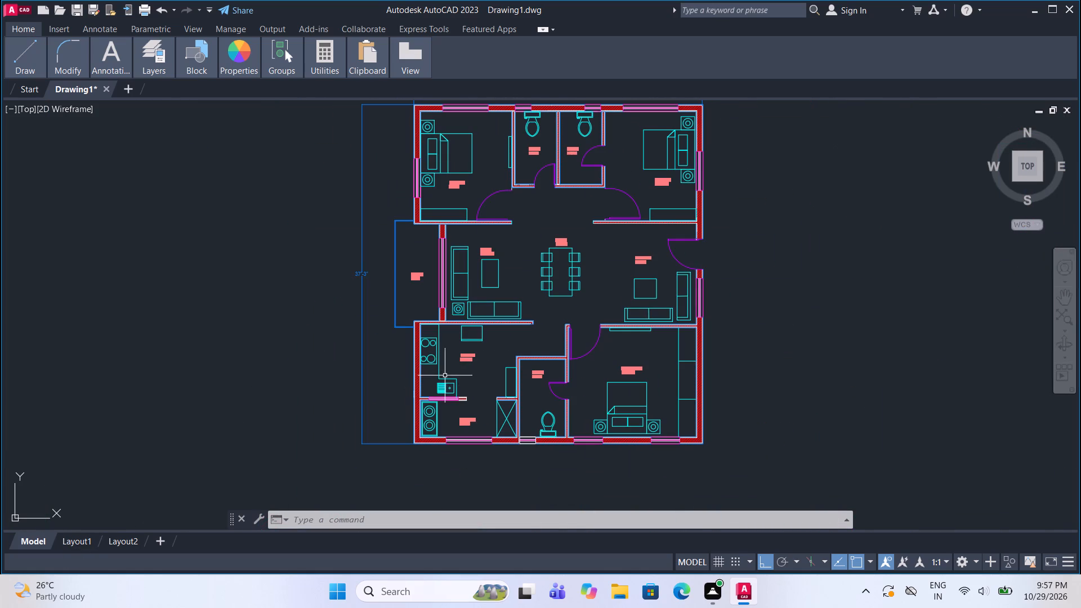
On Layout1, zoom the viewport to a window around the floor plan and its outer dimensions, and return to paper space.
click(69, 543)
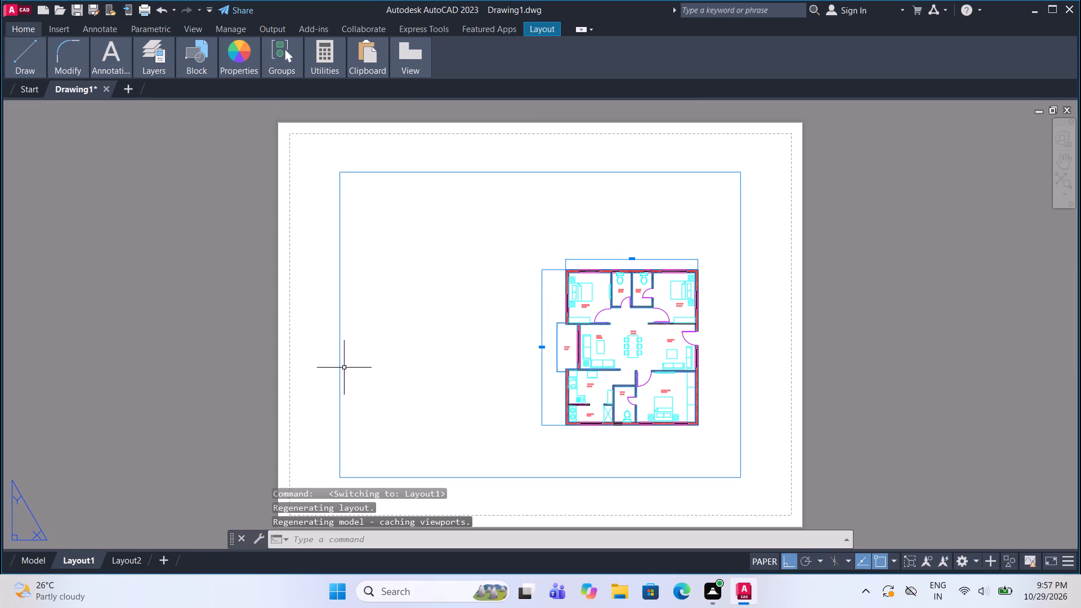
double_click(452, 330)
scroll(451, 332, down, 3)
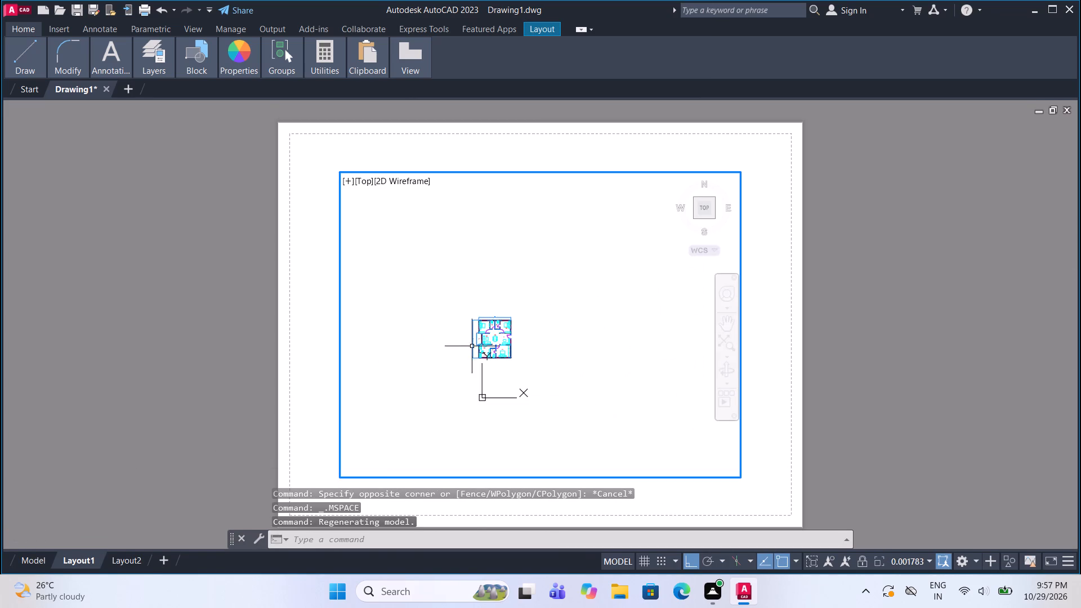
scroll(554, 336, up, 1)
scroll(456, 349, up, 1)
middle_drag(456, 349, 486, 350)
scroll(486, 350, up, 1)
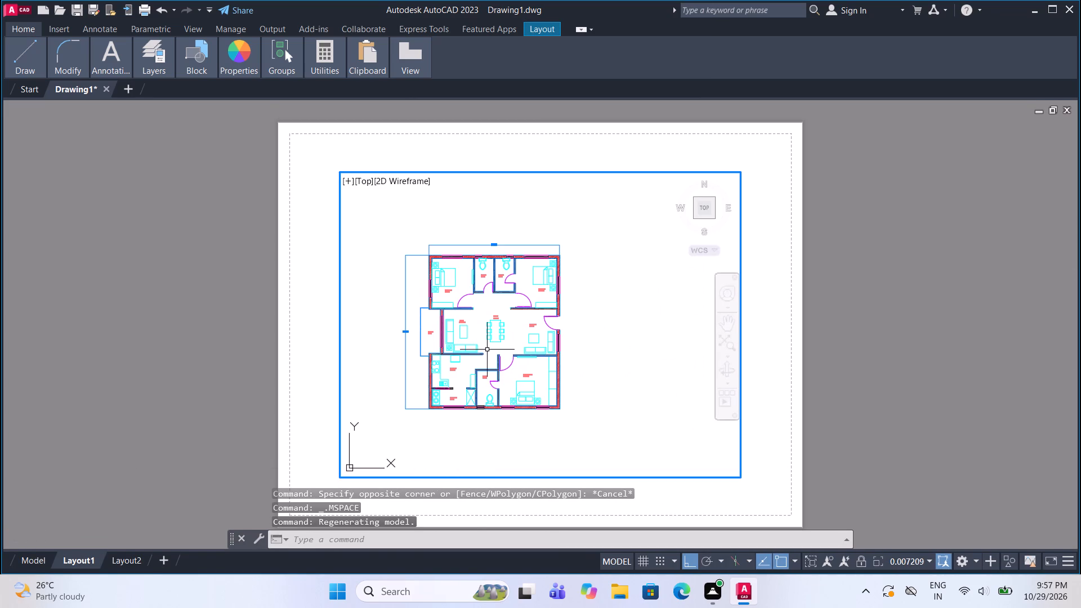
key(z)
key(z)
key(Return)
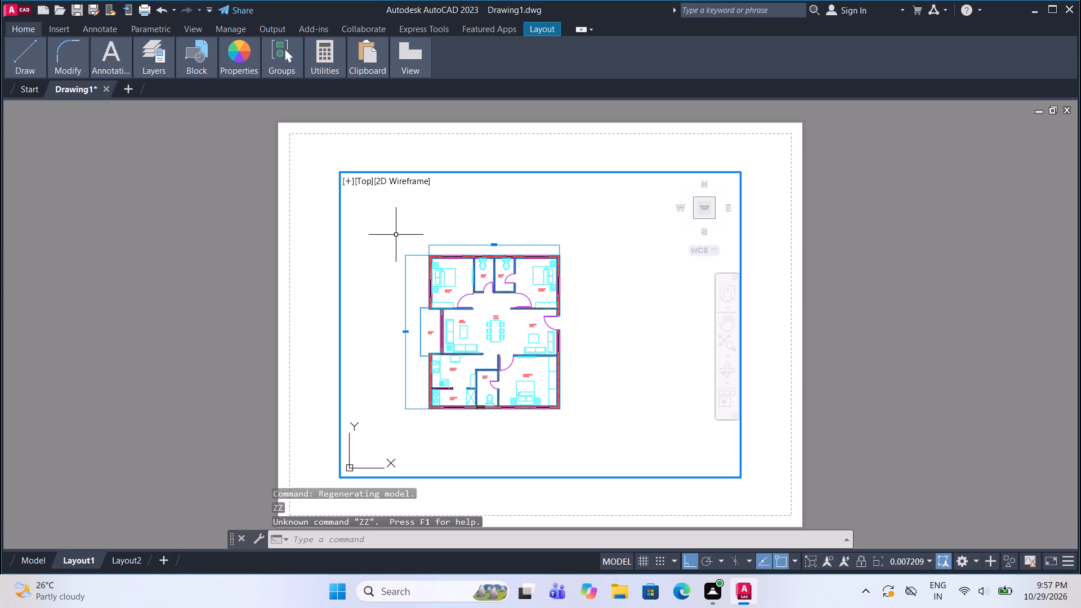
key(z)
key(Return)
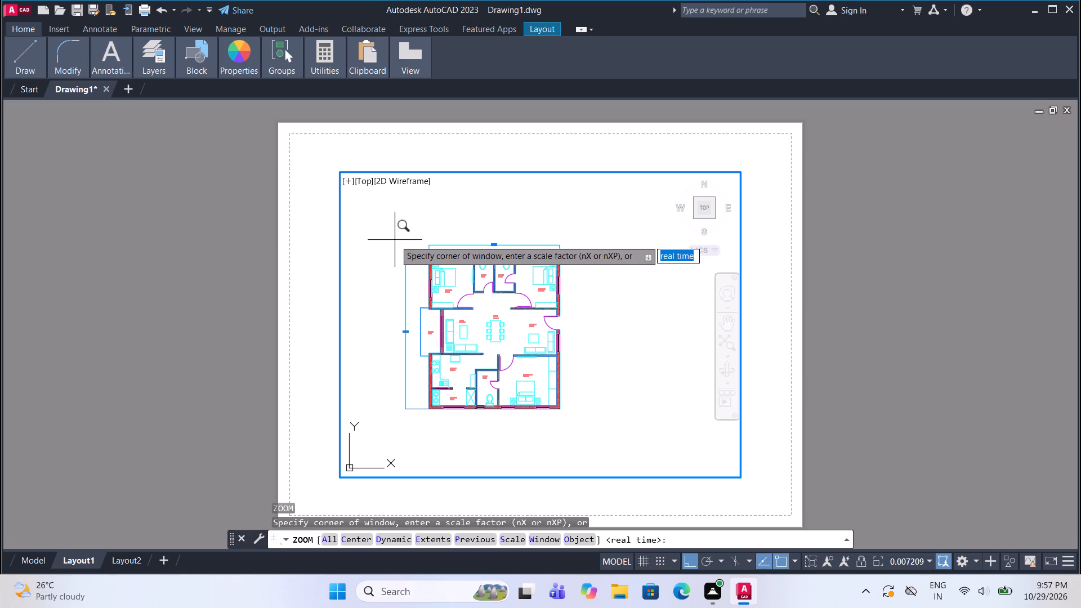
click(394, 240)
click(574, 422)
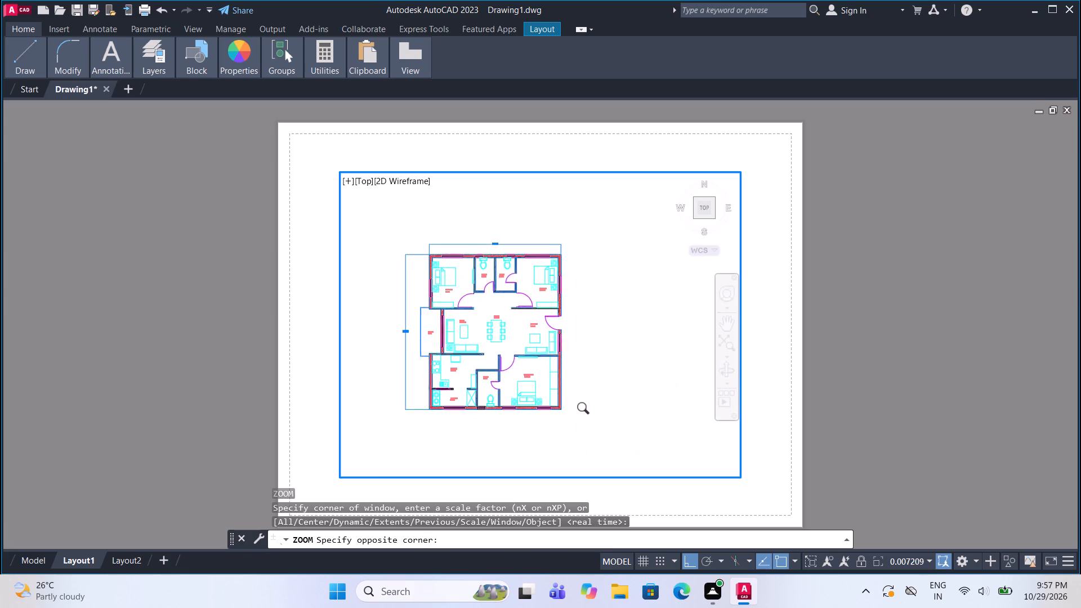
double_click(305, 299)
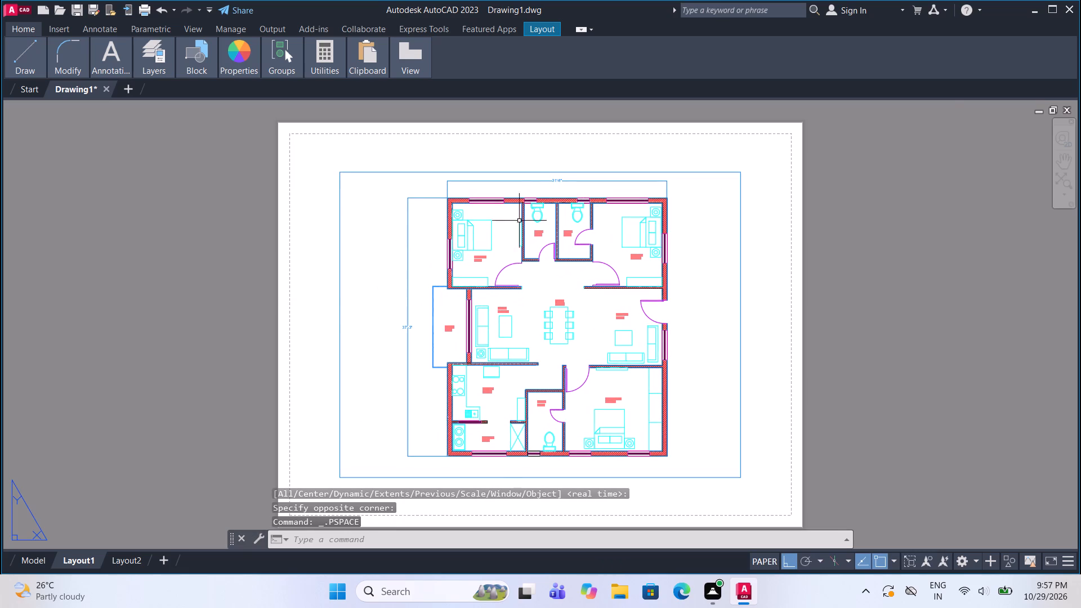
Examine the floor plan's room labels and outer dimensions on the Layout1 sheet.
scroll(542, 190, up, 3)
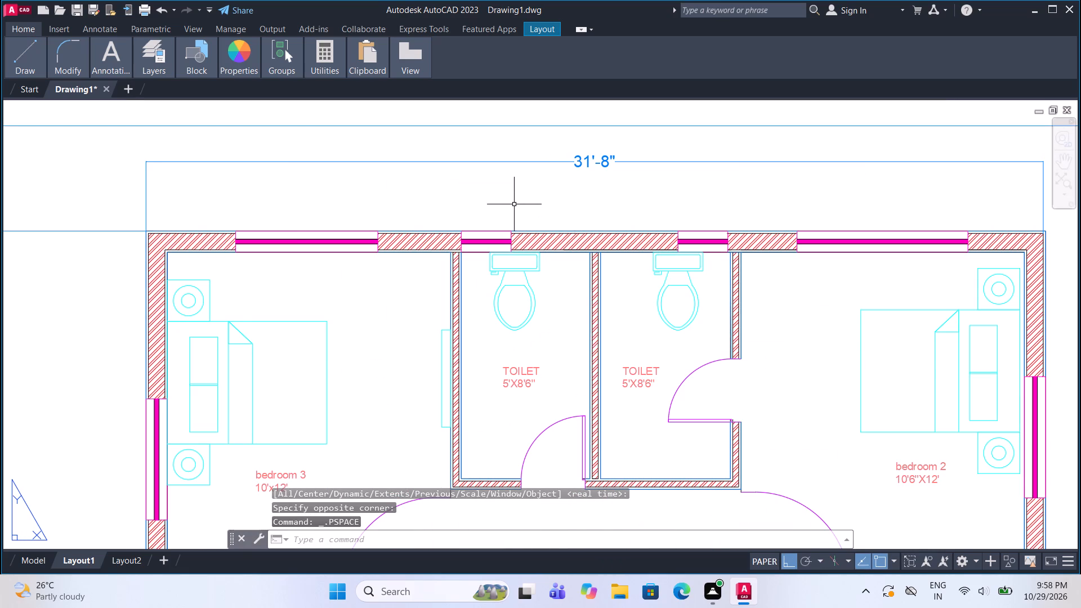
scroll(513, 204, down, 2)
scroll(526, 269, up, 1)
scroll(486, 214, down, 2)
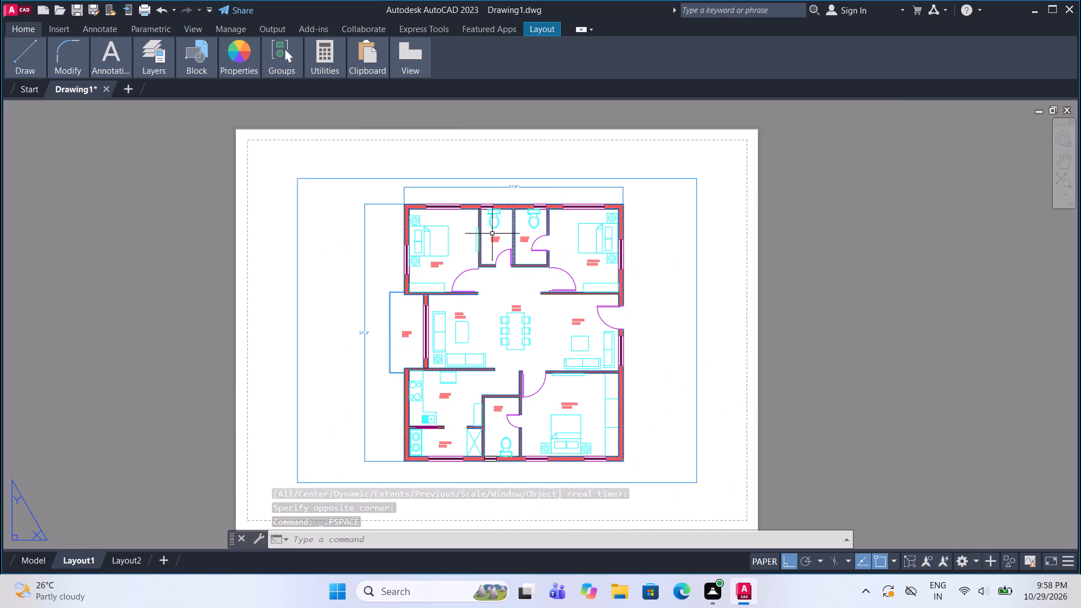
scroll(515, 372, up, 3)
scroll(510, 279, down, 3)
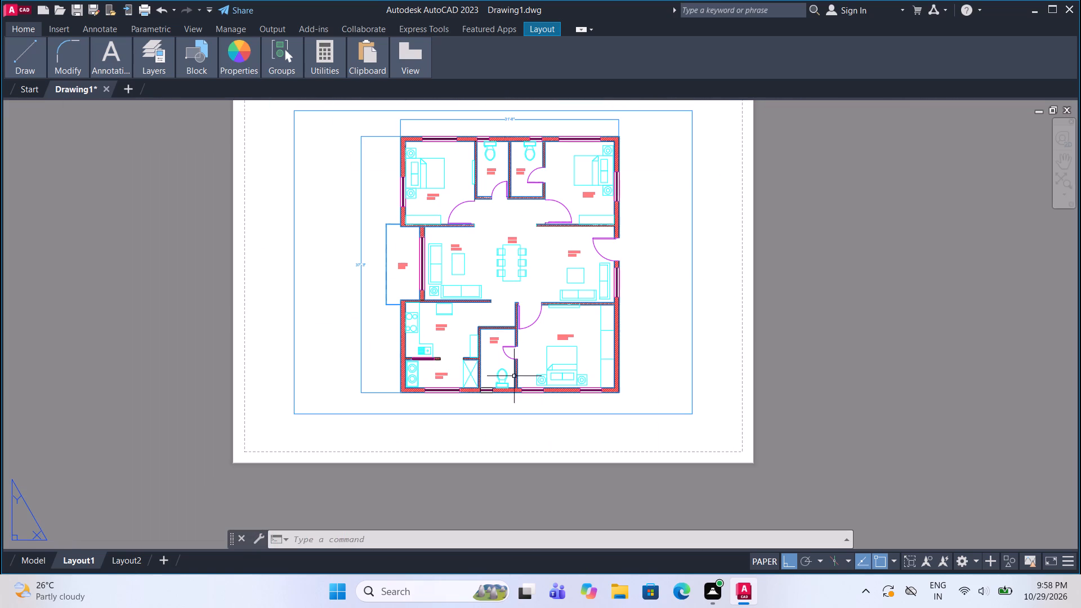
Back in model space, copy the SITOUT label horizontally to the empty area west of the overall length dimension.
click(22, 562)
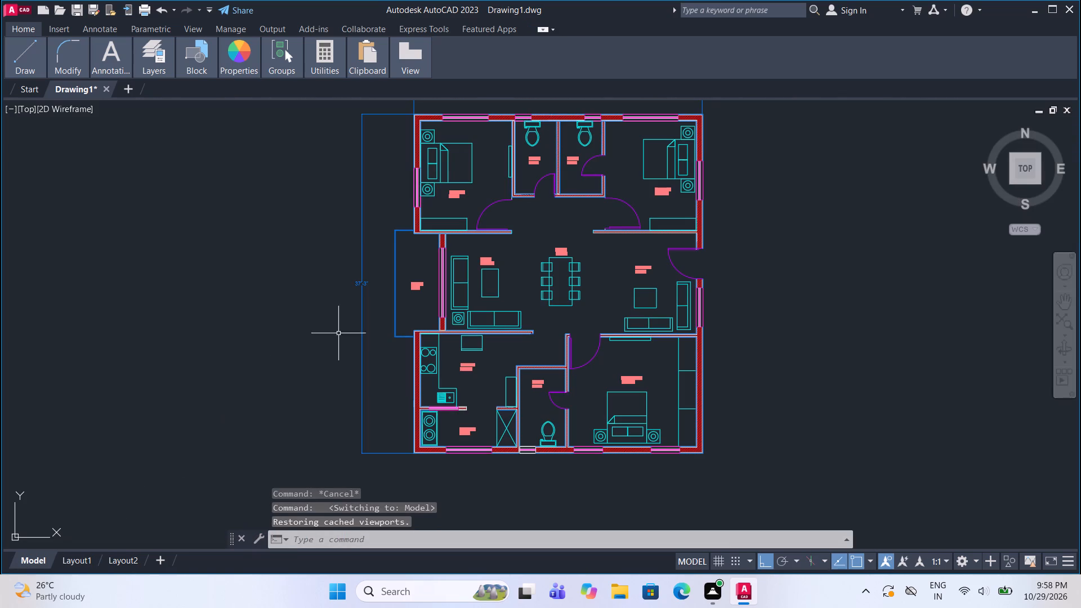
scroll(412, 295, up, 2)
click(428, 260)
click(412, 284)
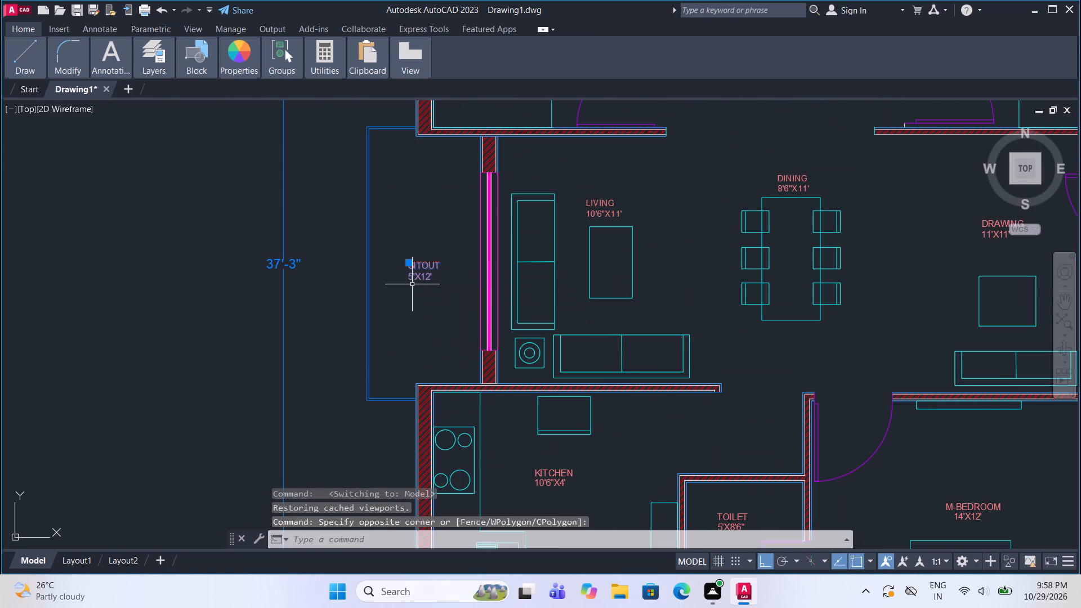
text(CO)
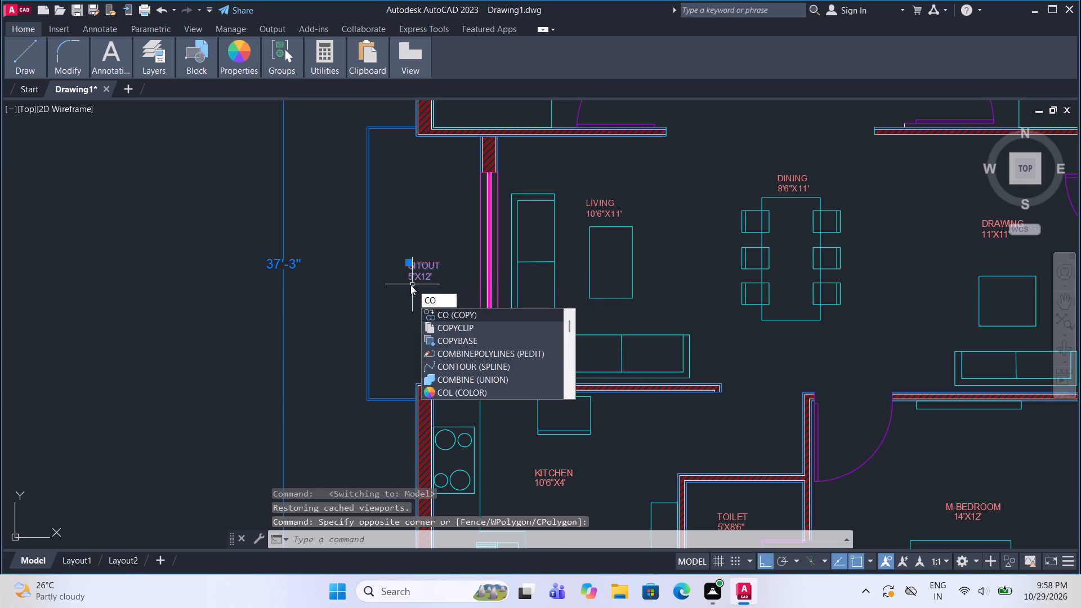
key(Return)
drag(431, 261, 429, 267)
middle_drag(227, 311, 418, 322)
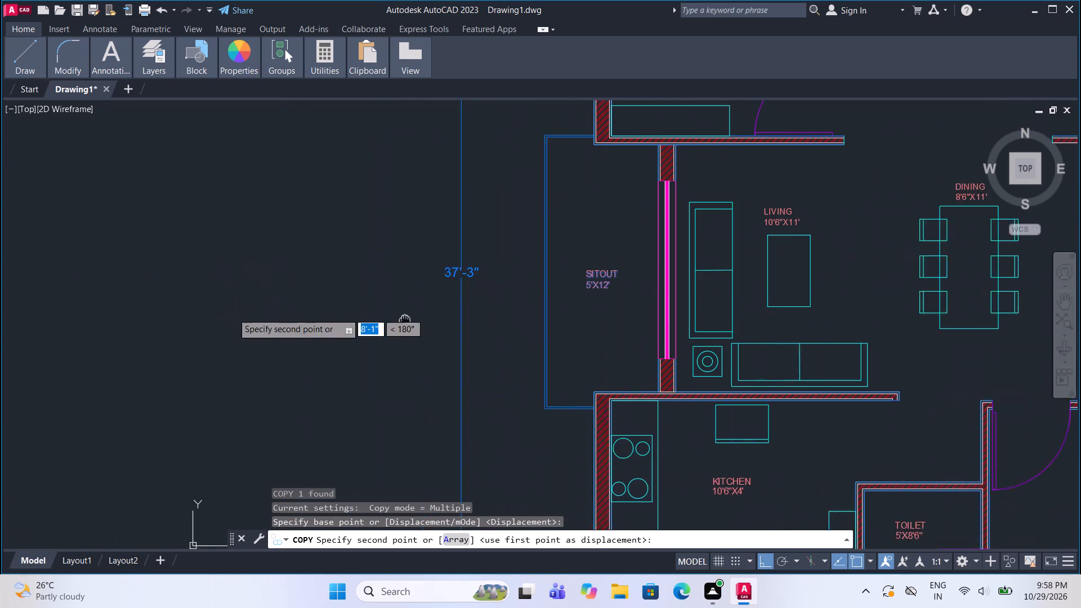
middle_drag(418, 322, 424, 323)
click(328, 288)
key(Escape)
Replace the whole text of the copied SITOUT label outside the plan with D.
scroll(329, 274, up, 3)
click(340, 290)
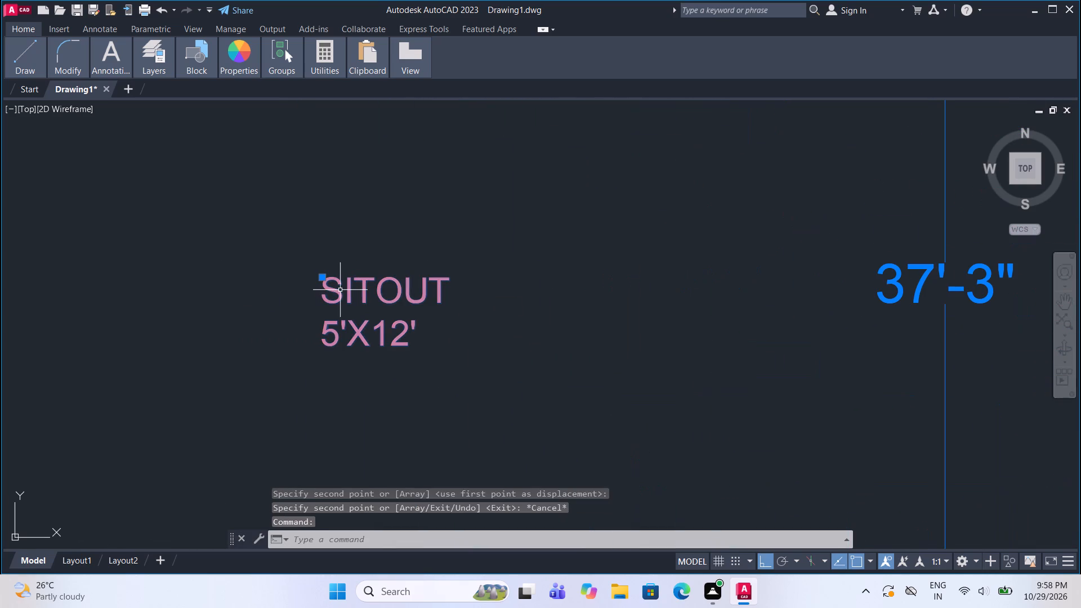
right_click(340, 290)
click(413, 220)
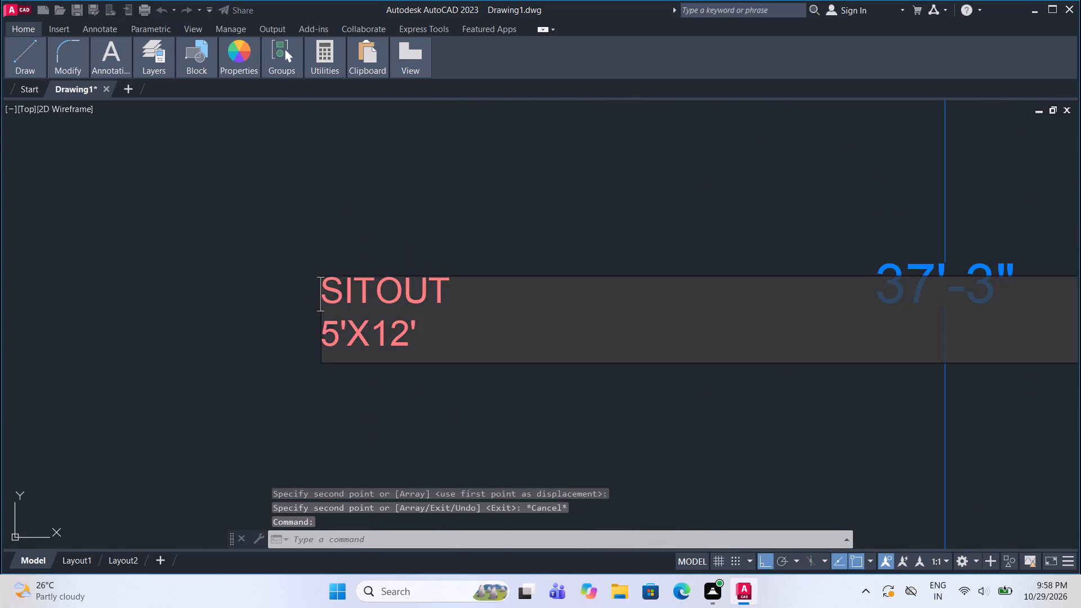
click(429, 333)
key(BackSpace)
key(BackSpace)
key(BackSpace)
key(BackSpace)
key(BackSpace)
key(BackSpace)
key(BackSpace)
key(BackSpace)
key(BackSpace)
key(BackSpace)
key(BackSpace)
key(BackSpace)
key(BackSpace)
key(BackSpace)
key(BackSpace)
key(BackSpace)
key(BackSpace)
key(BackSpace)
key(BackSpace)
key(BackSpace)
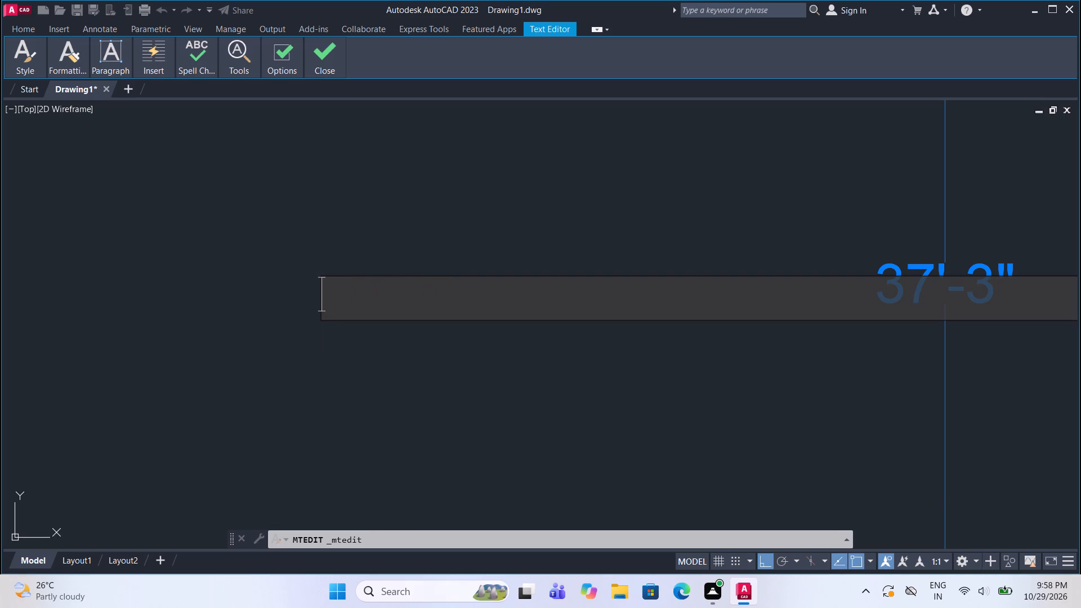
key(d)
click(444, 235)
Copy the D label twice horizontally to make a row of three labels outside the plan.
click(336, 288)
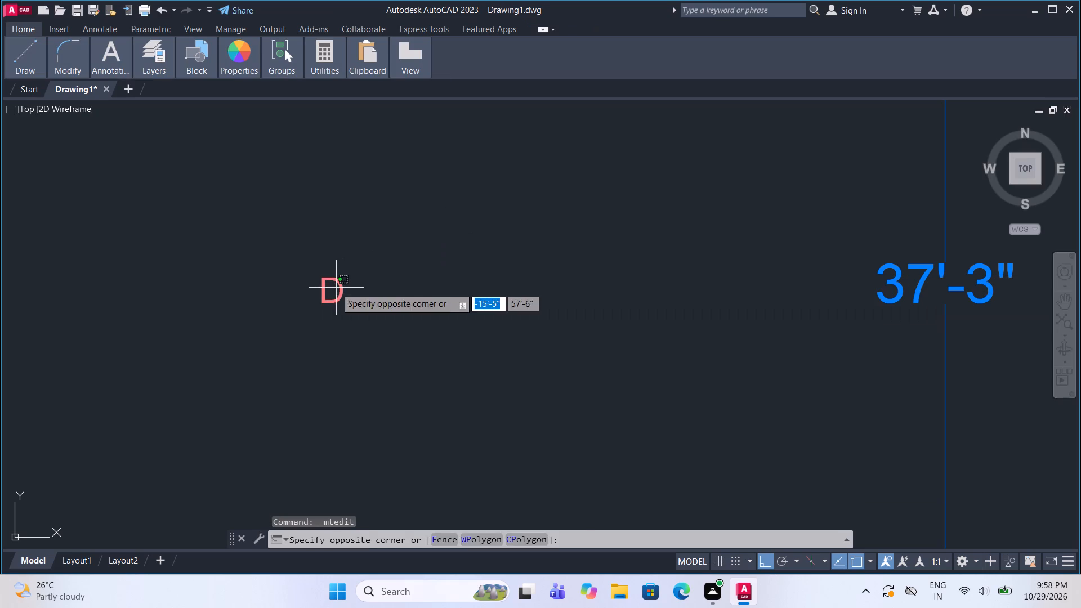
click(312, 272)
text(CO)
key(Return)
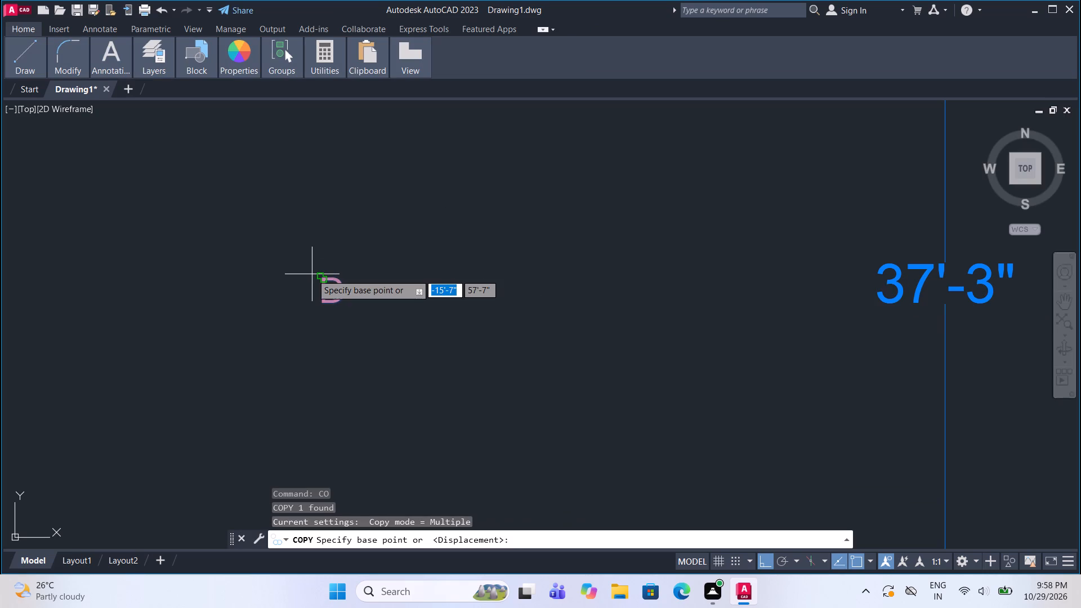
click(319, 274)
drag(454, 245, 454, 258)
click(390, 337)
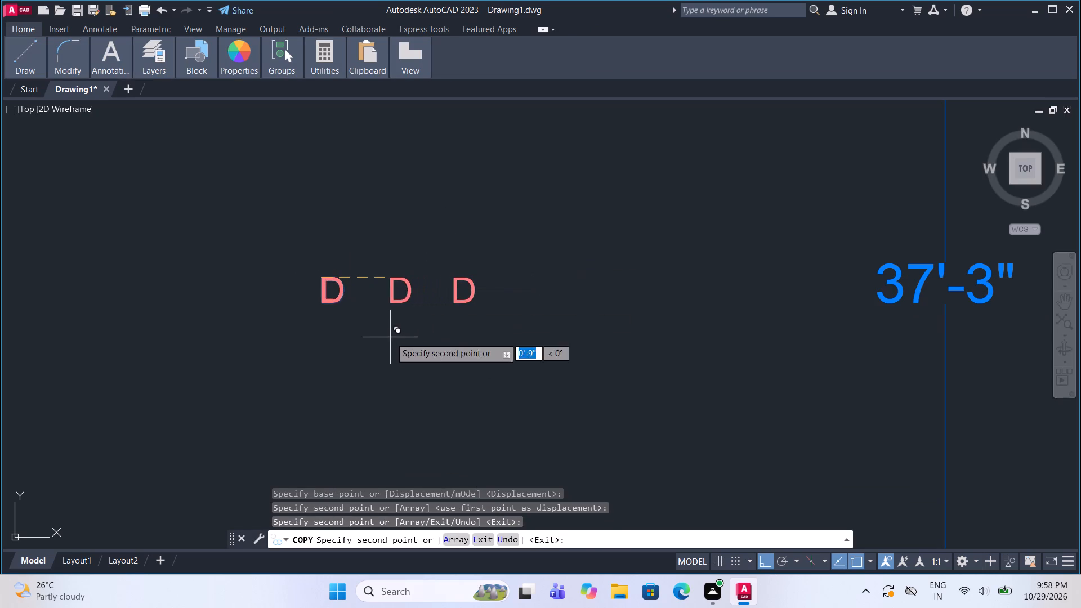
key(Escape)
Change the middle D label of the row to W.
click(400, 297)
click(394, 310)
right_click(399, 299)
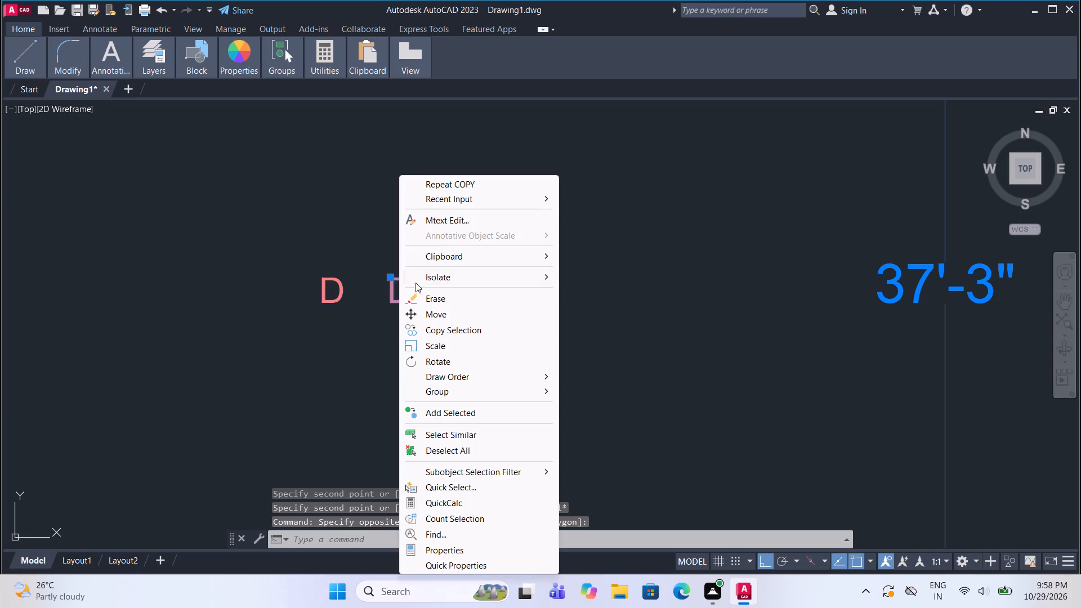
click(454, 218)
click(422, 293)
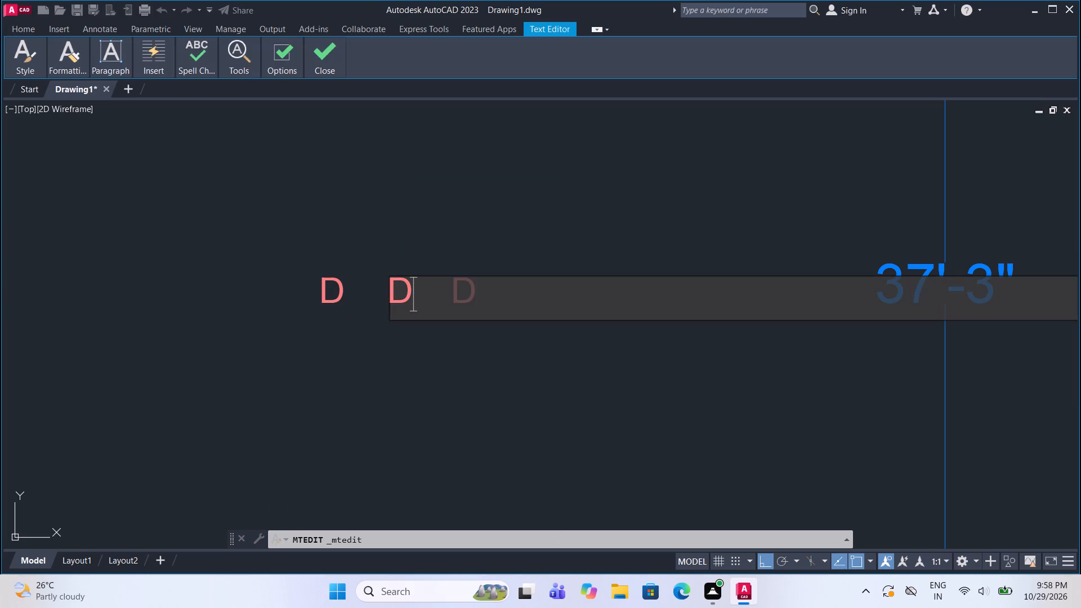
key(BackSpace)
key(w)
click(483, 357)
Change the last D label of the row to V.
click(471, 298)
right_click(471, 298)
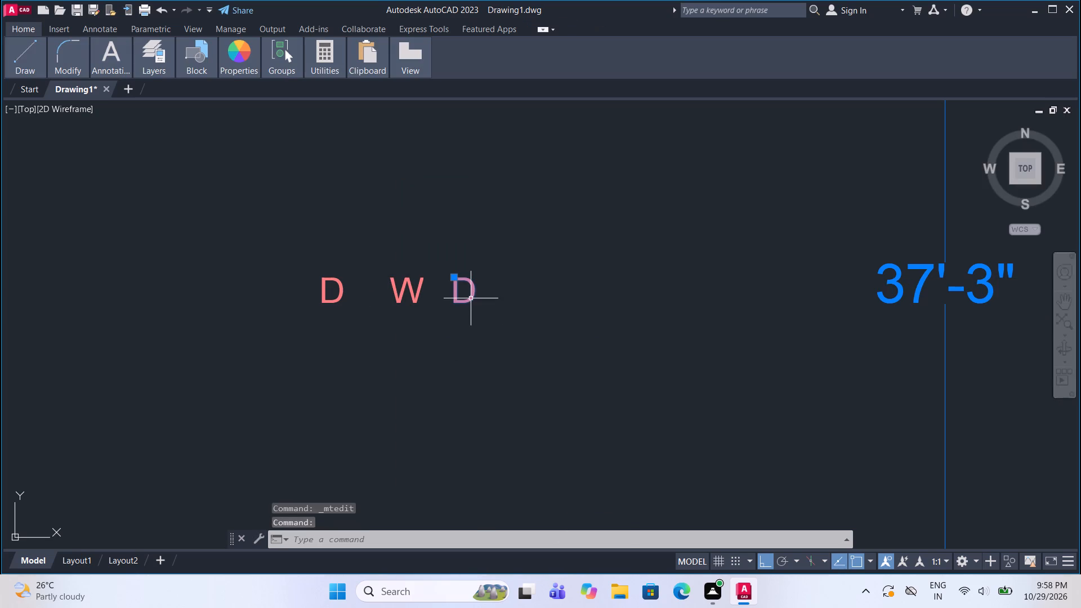
click(550, 217)
click(497, 286)
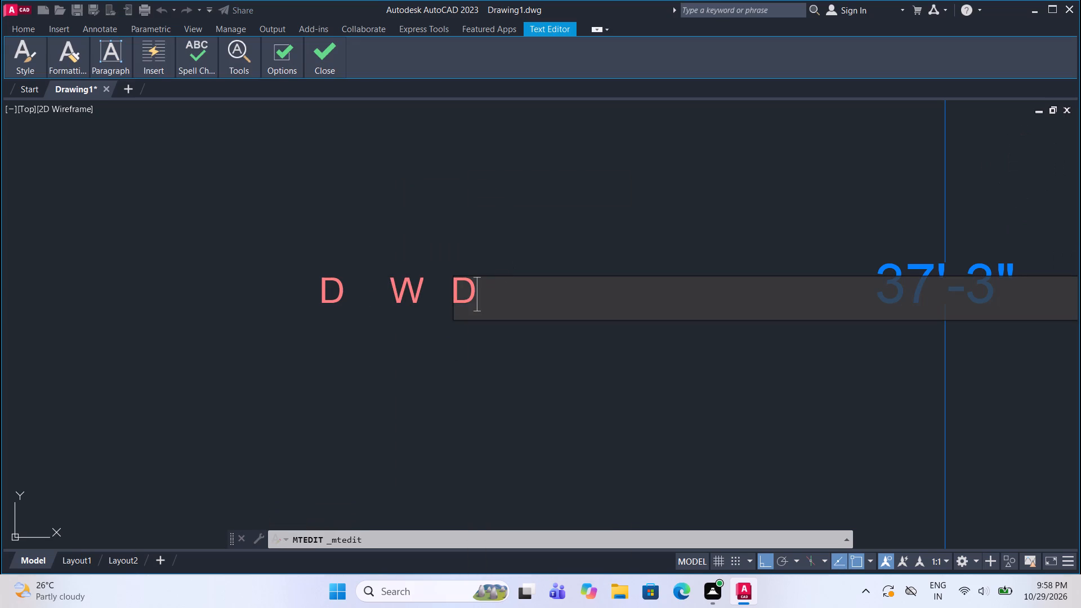
key(BackSpace)
key(v)
click(504, 227)
With ortho off, copy the D label to the doors of bedroom 3, the two north toilets and bedroom 2.
drag(343, 278, 341, 283)
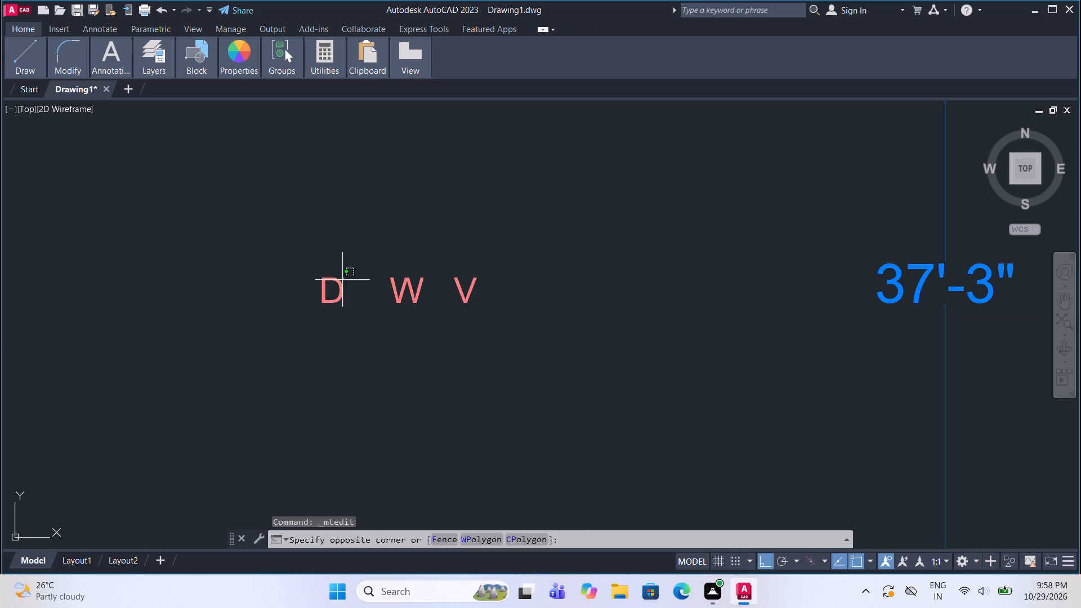
drag(341, 283, 334, 296)
drag(328, 302, 316, 310)
click(316, 310)
text(CO)
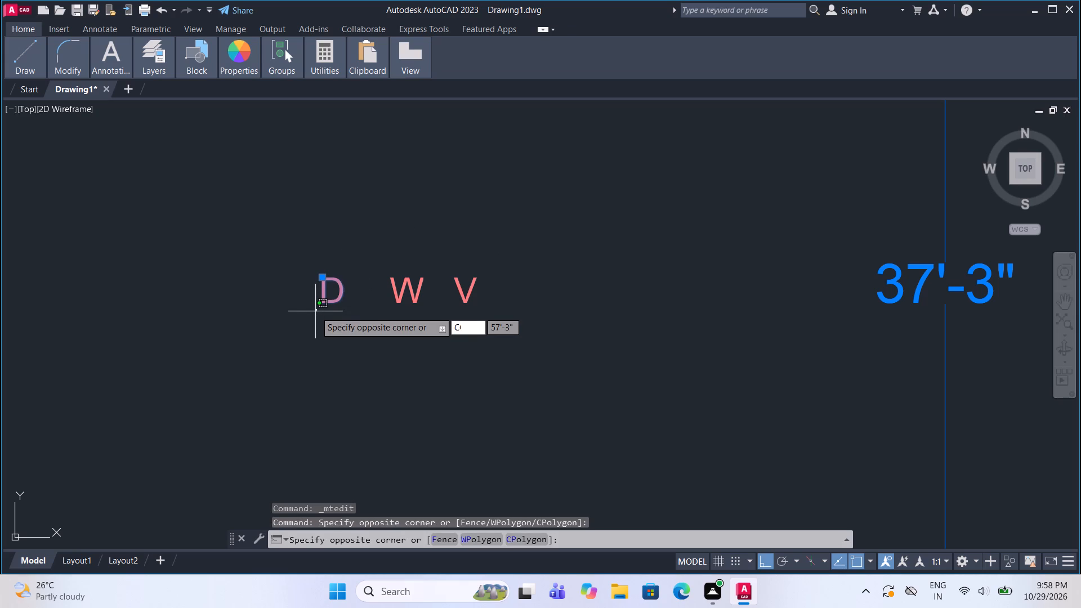
key(Return)
click(324, 278)
scroll(499, 187, down, 4)
scroll(713, 204, up, 2)
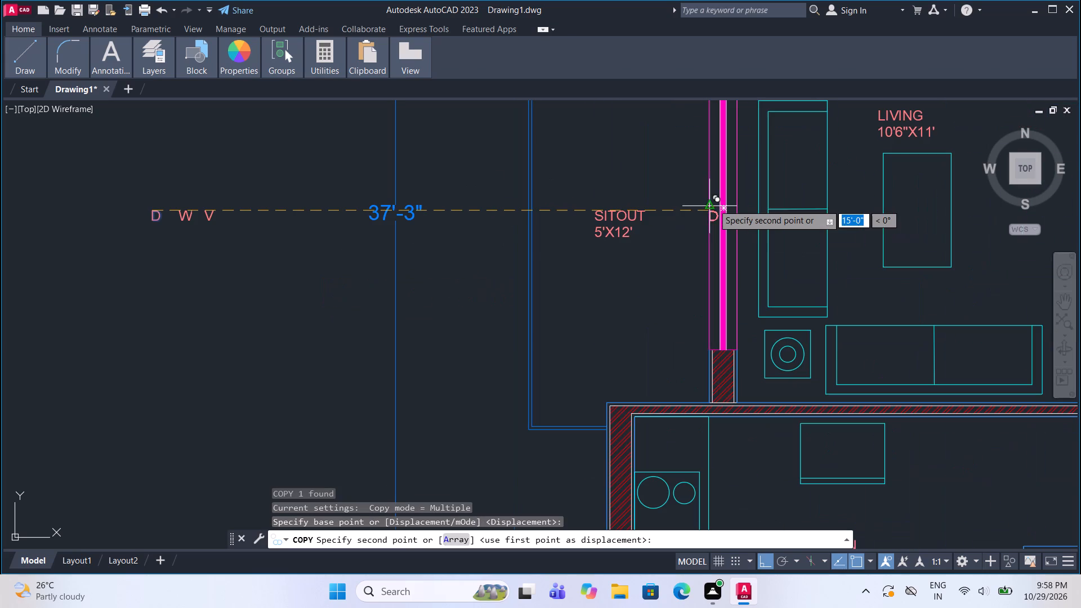
key(F8)
scroll(600, 260, down, 2)
middle_drag(730, 185, 712, 198)
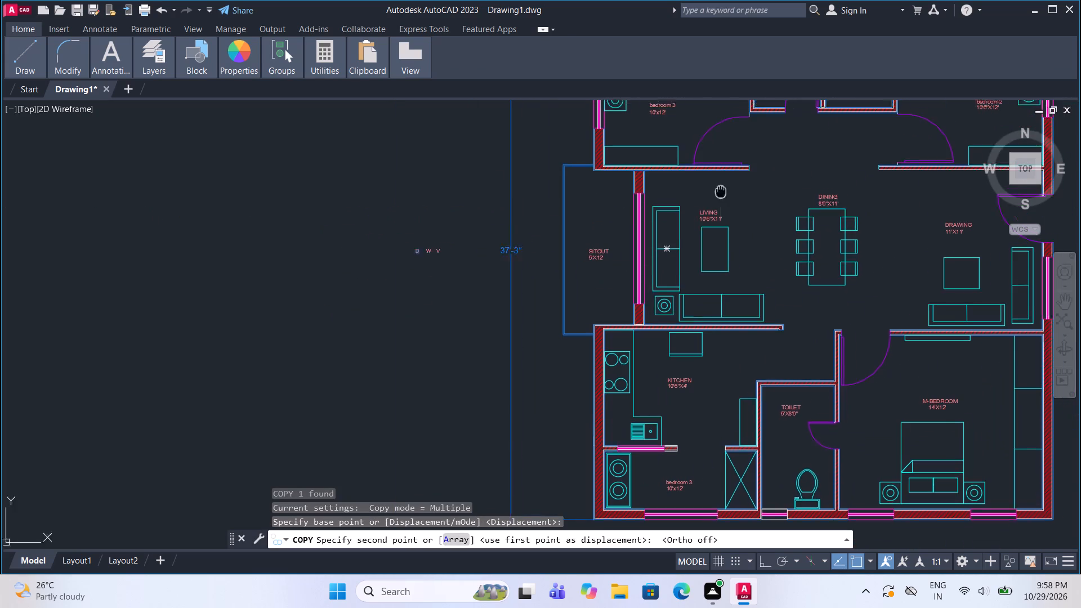
middle_drag(712, 198, 595, 332)
scroll(623, 276, up, 2)
click(586, 289)
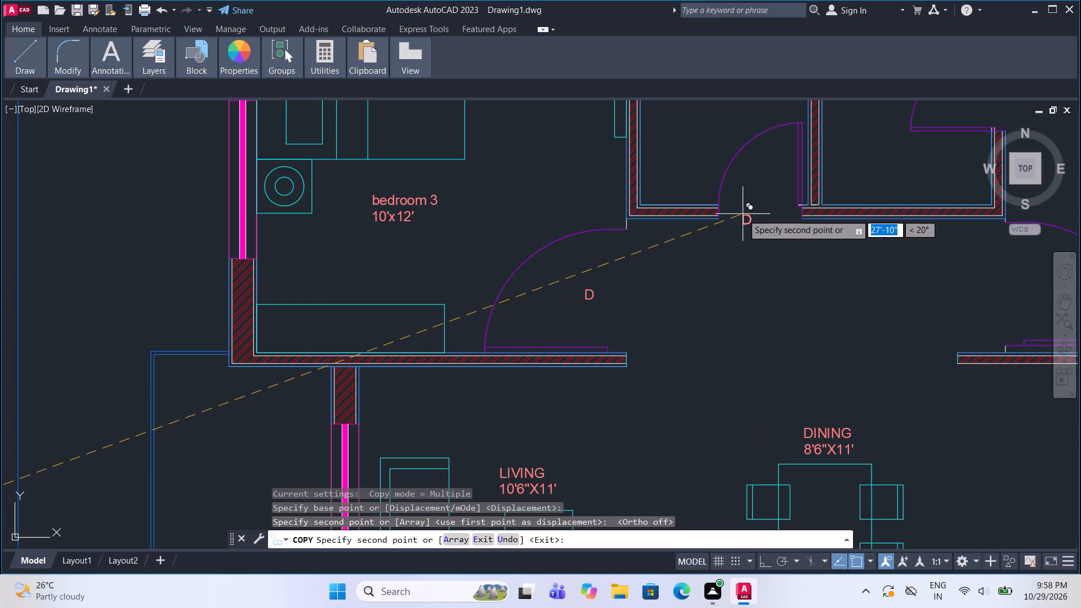
click(753, 213)
scroll(583, 259, down, 2)
scroll(731, 206, up, 2)
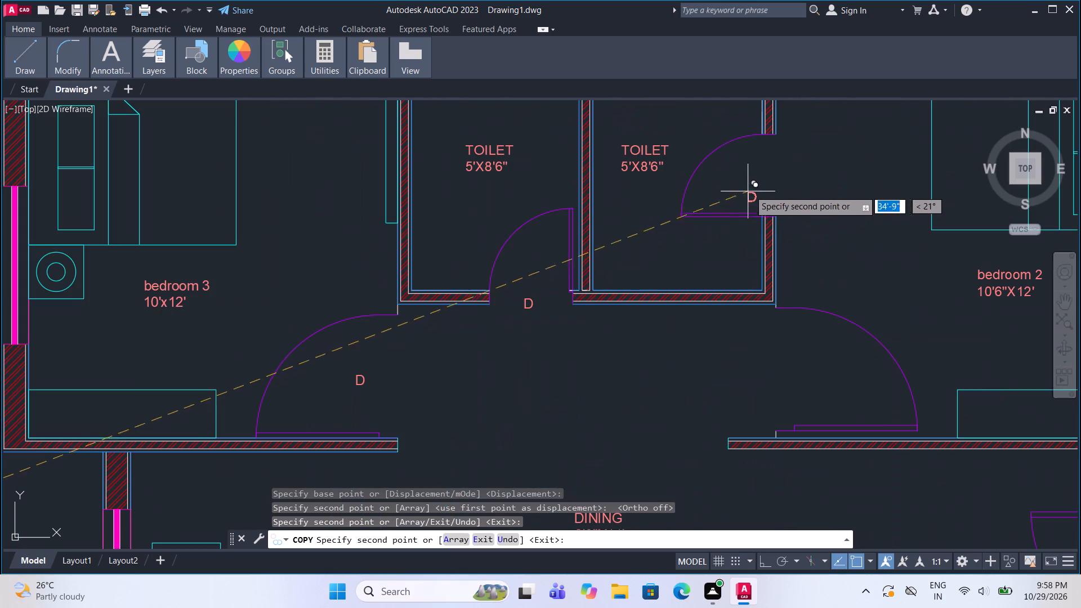
click(751, 171)
scroll(627, 215, down, 3)
scroll(723, 279, up, 2)
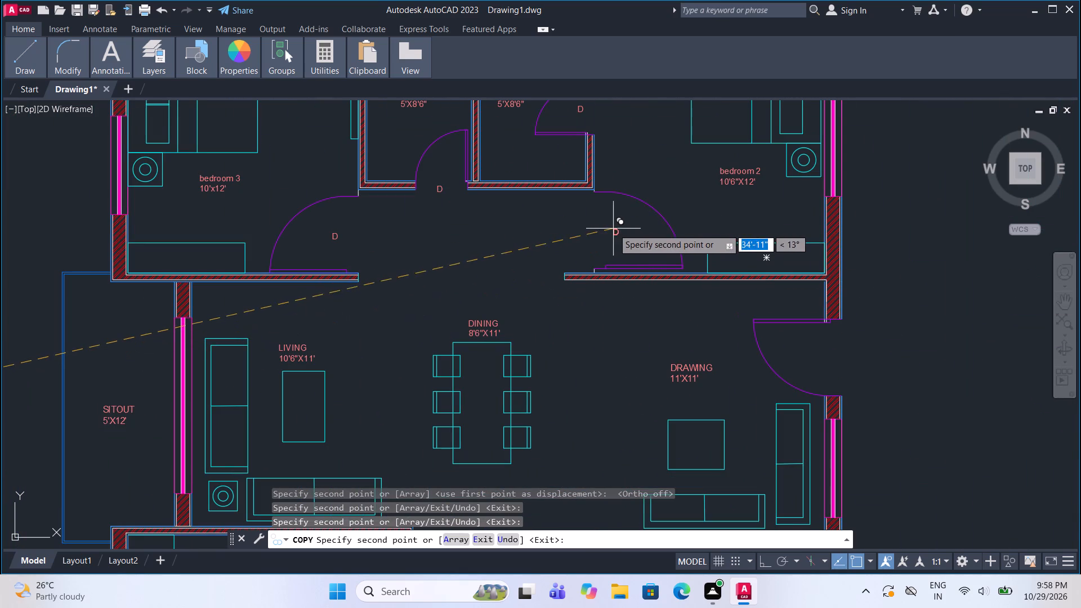
click(600, 223)
Copy the D label to the drawing room's entrance door, the master bedroom door and its toilet door.
scroll(604, 231, down, 2)
scroll(704, 302, up, 2)
click(681, 256)
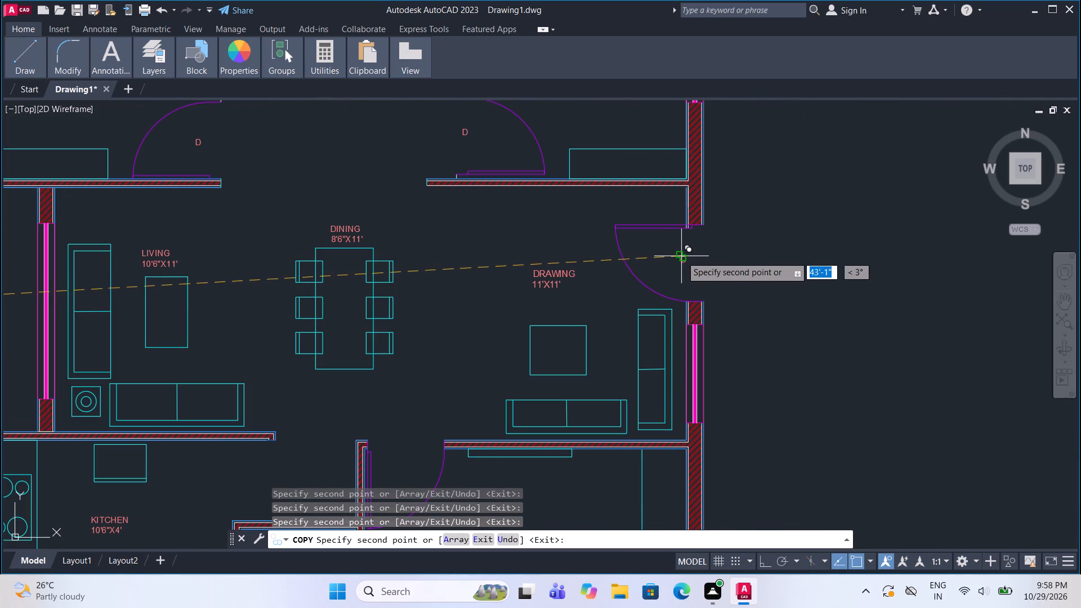
scroll(676, 244, down, 3)
scroll(610, 305, up, 2)
click(604, 284)
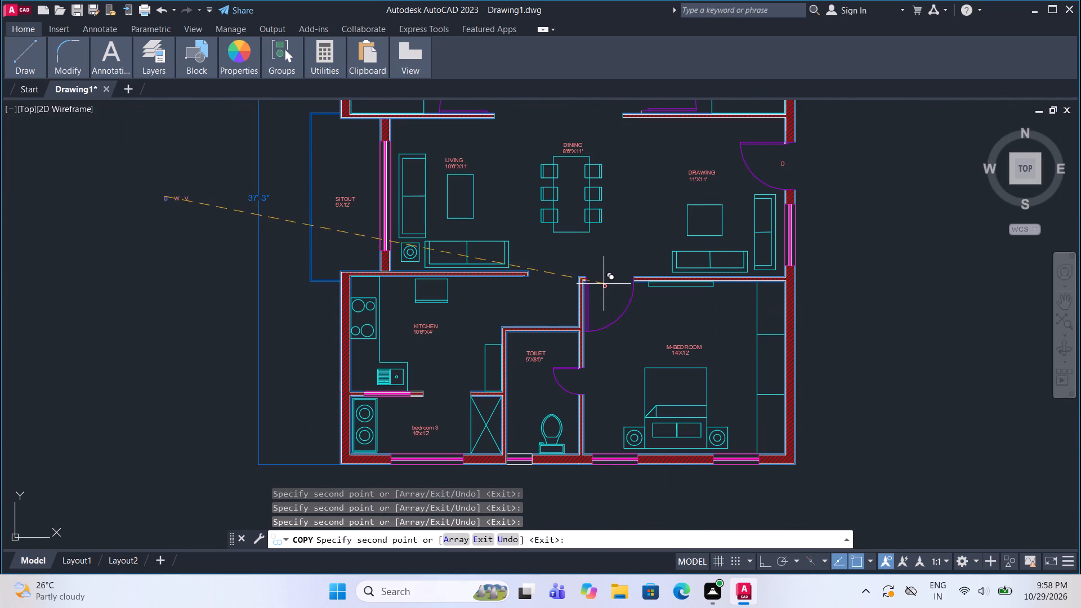
scroll(576, 384, up, 2)
click(574, 370)
scroll(589, 397, down, 2)
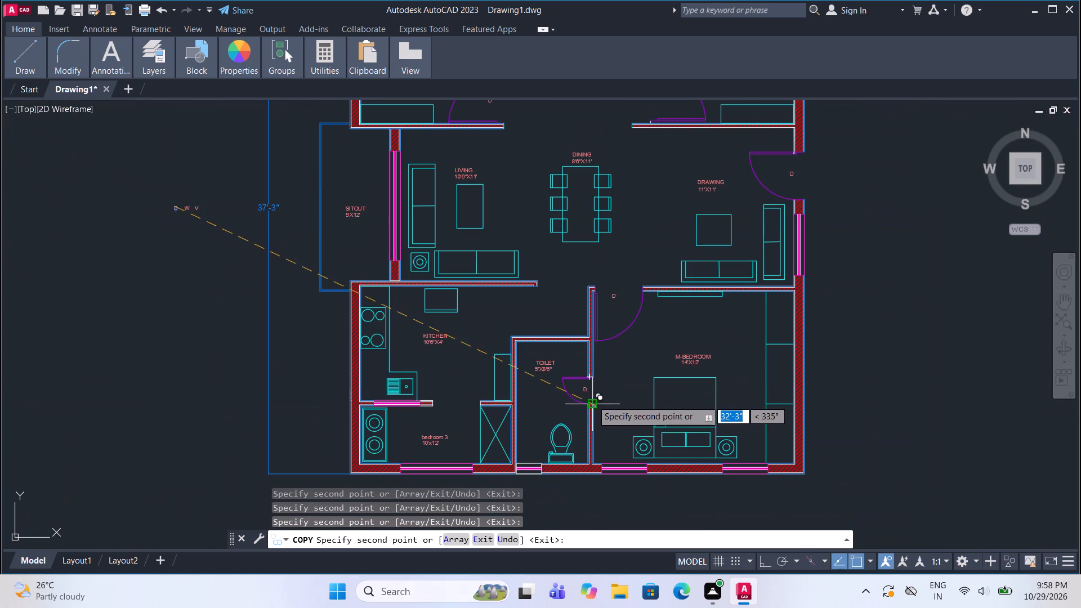
scroll(560, 368, down, 2)
scroll(660, 306, up, 2)
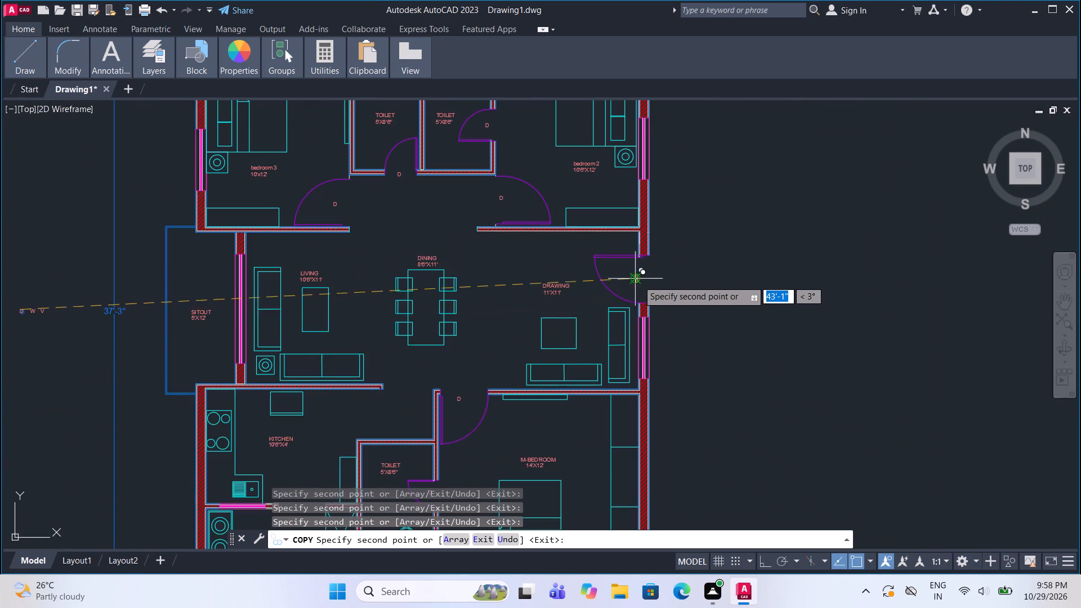
scroll(633, 266, up, 2)
key(Escape)
Change the D label at the drawing room's entrance door to MD.
scroll(638, 278, up, 1)
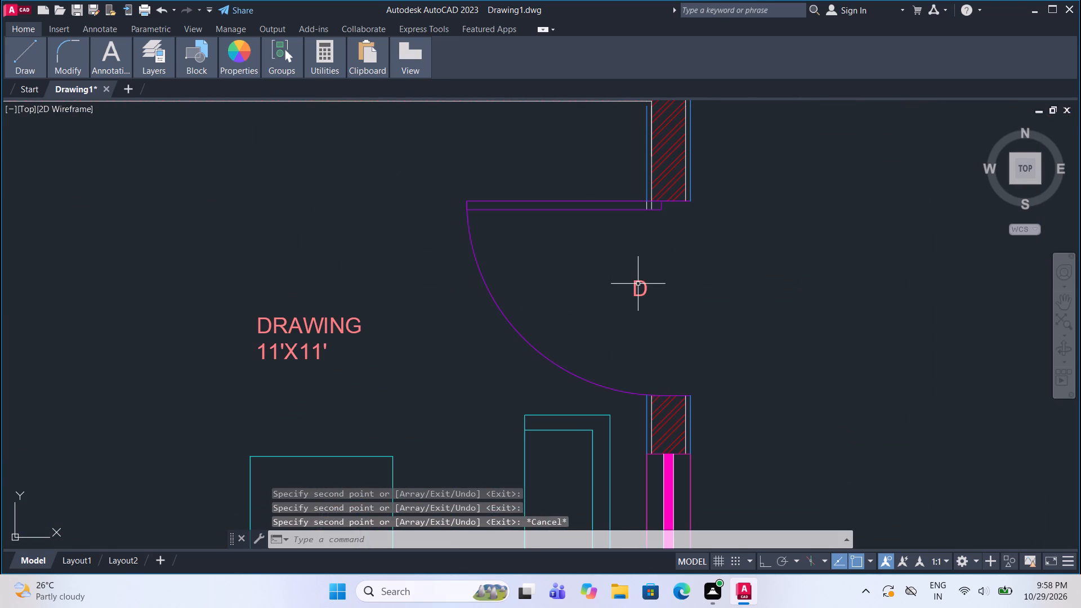
click(638, 284)
right_click(638, 284)
click(698, 217)
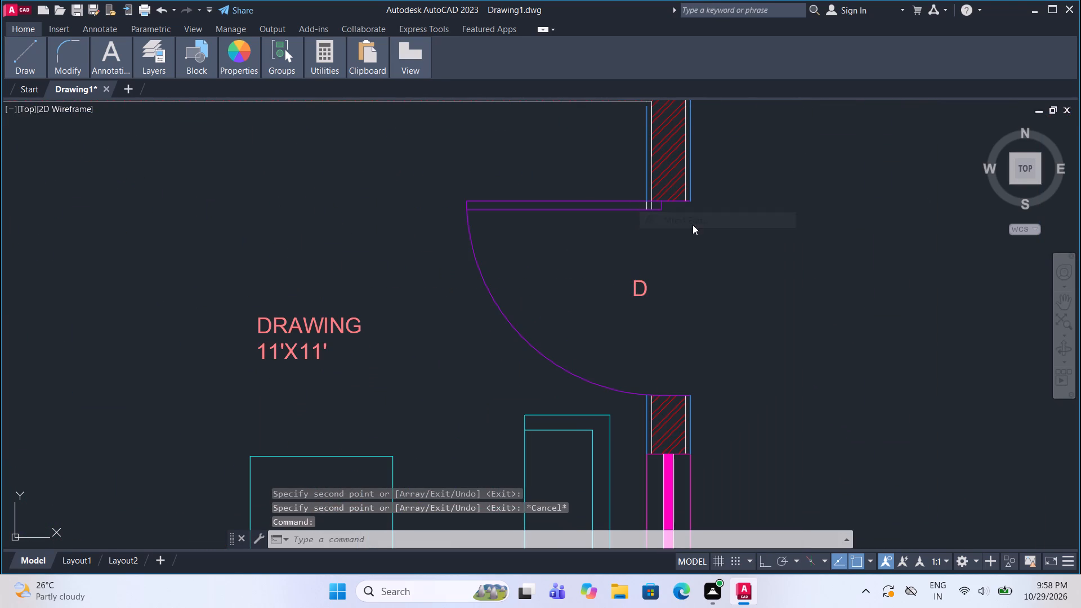
key(m)
click(708, 262)
Copy the W label from the row outside the plan to the north windows of bedroom 3 and bedroom 2.
scroll(708, 262, down, 4)
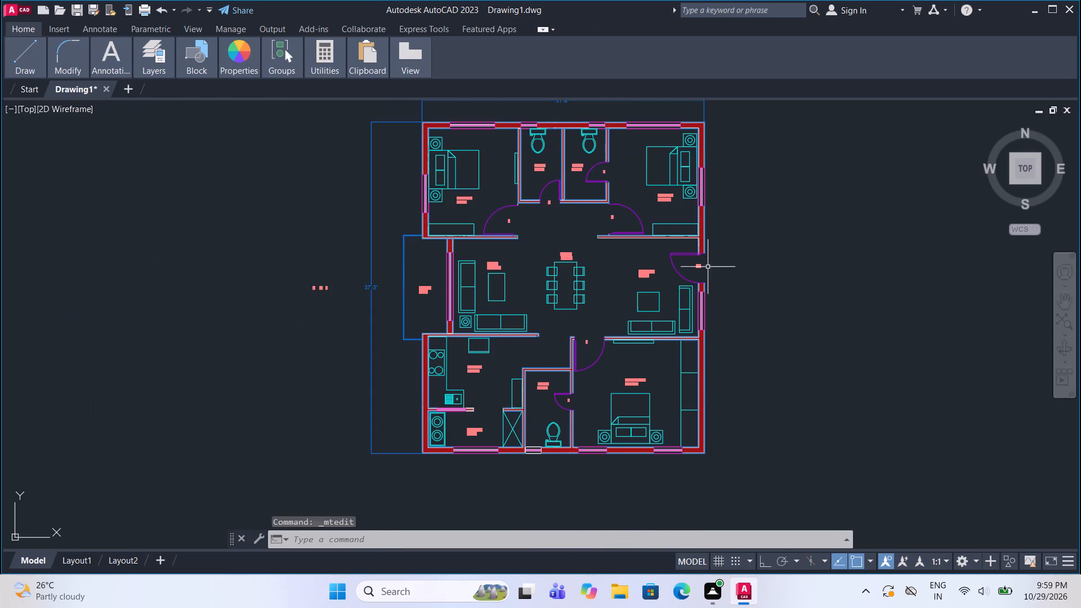
scroll(334, 286, up, 3)
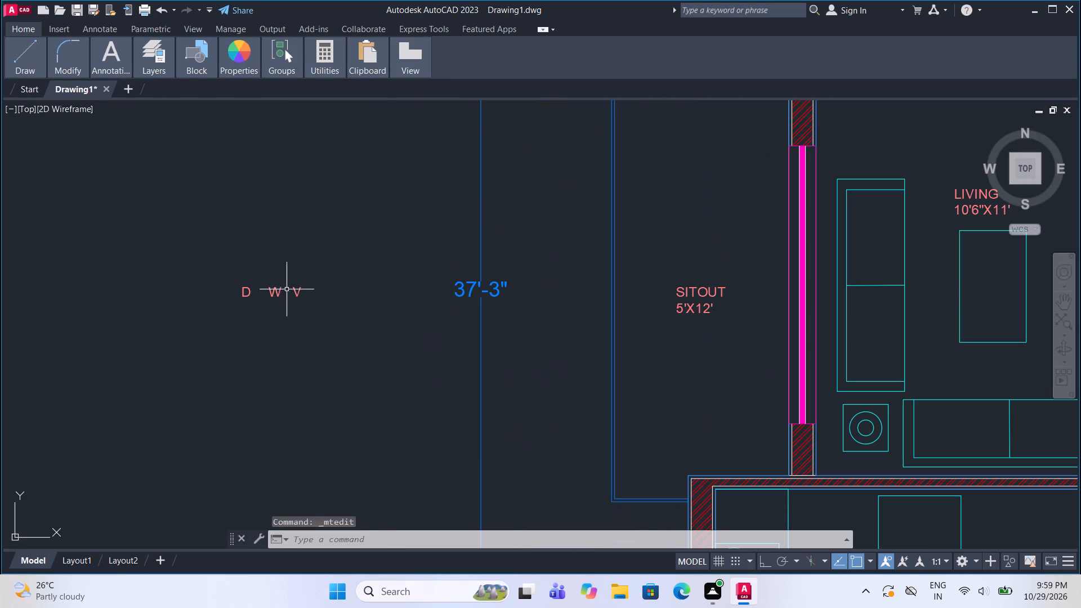
click(278, 291)
text(CO)
key(Return)
click(272, 288)
scroll(324, 388, down, 3)
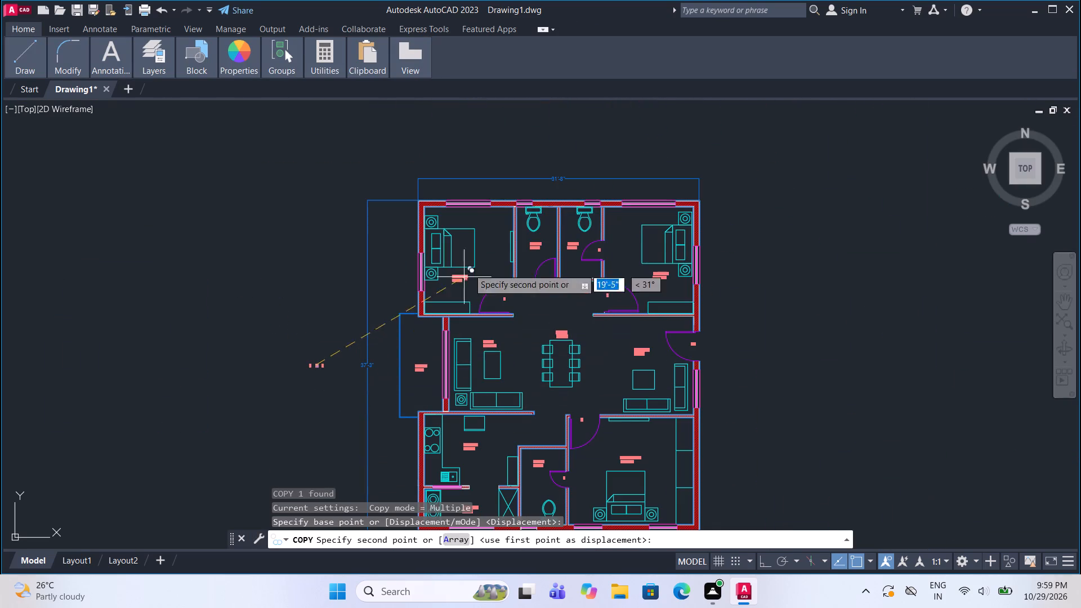
scroll(498, 191, up, 3)
click(391, 206)
scroll(436, 214, down, 1)
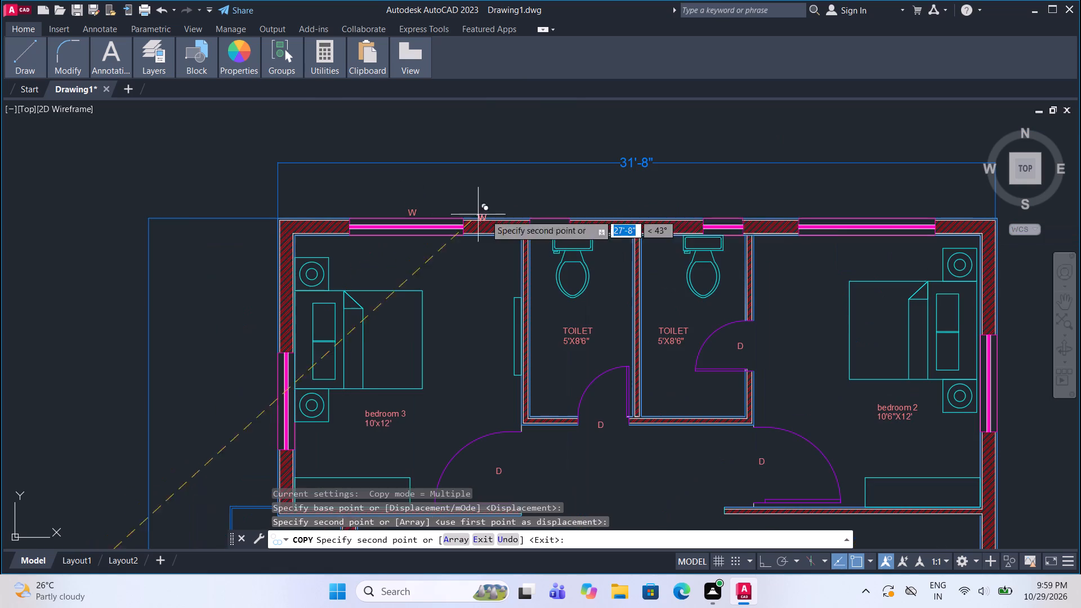
scroll(819, 207, up, 1)
click(884, 206)
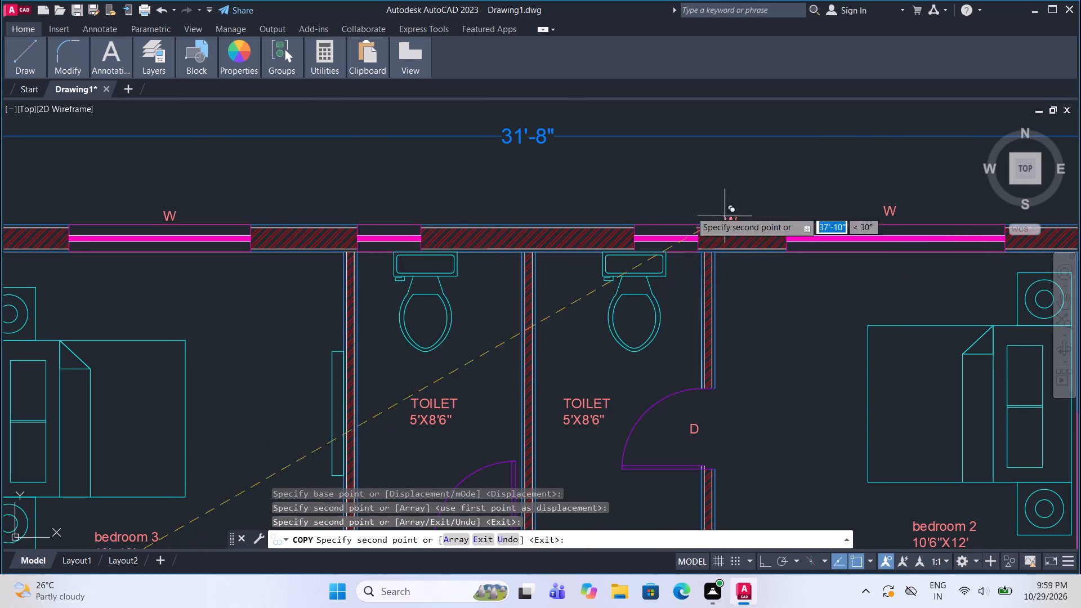
Place W label copies at the window between sitout and living, the south window below the kitchen area, and the kitchen's inner window.
scroll(630, 202, down, 3)
middle_drag(610, 315, 606, 287)
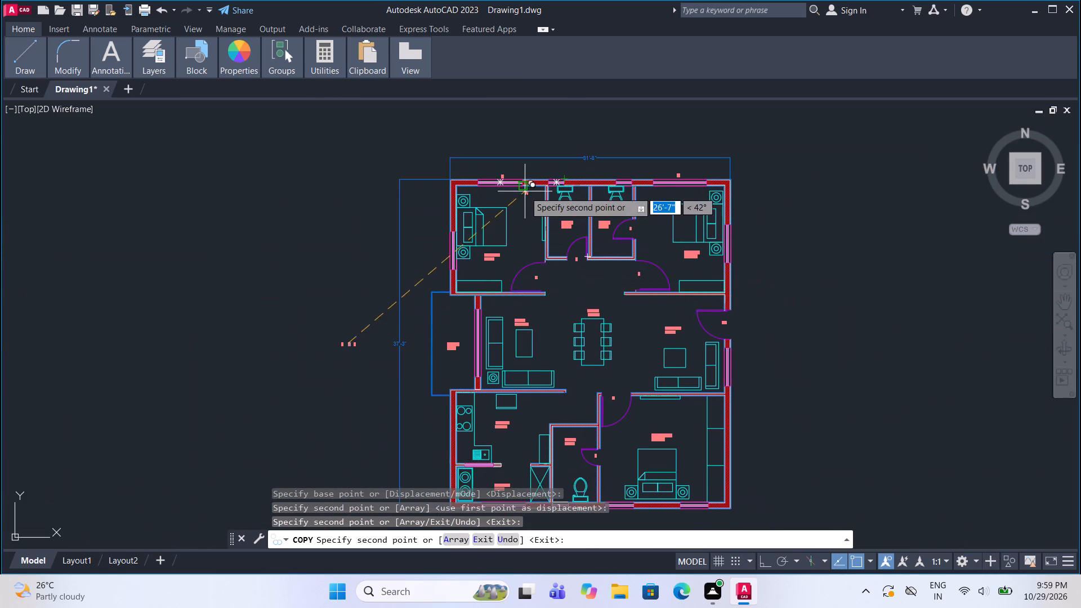
scroll(466, 358, up, 3)
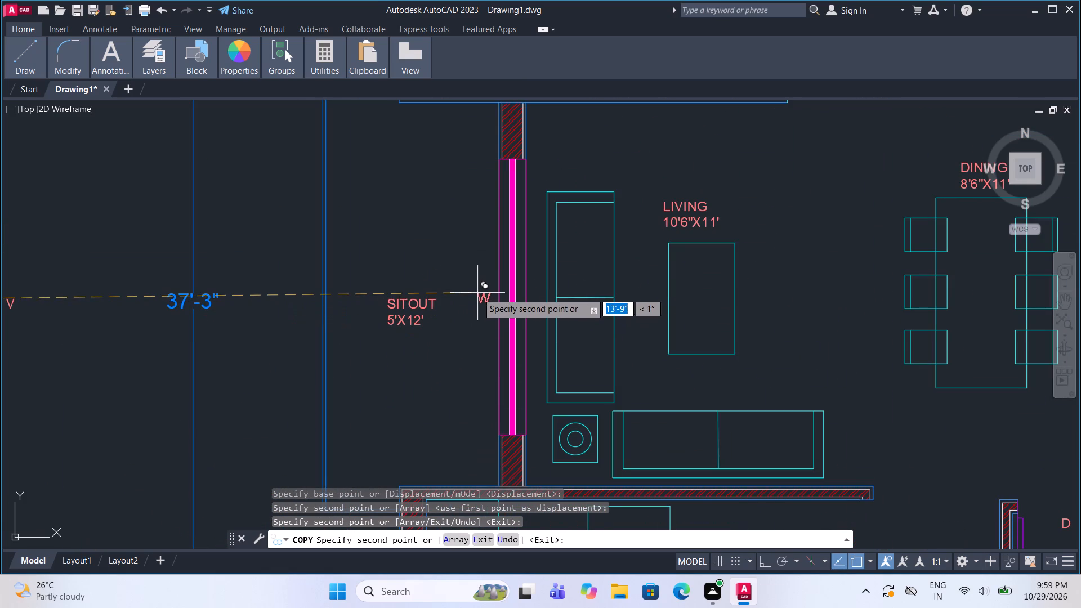
click(477, 293)
scroll(547, 225, down, 3)
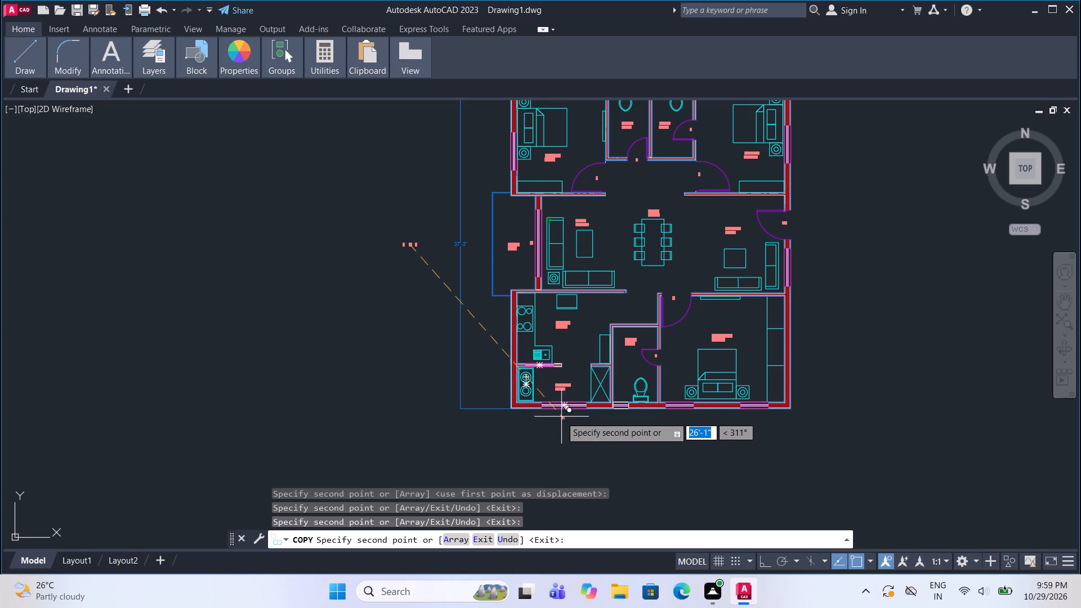
scroll(559, 417, up, 4)
click(580, 379)
scroll(474, 394, down, 3)
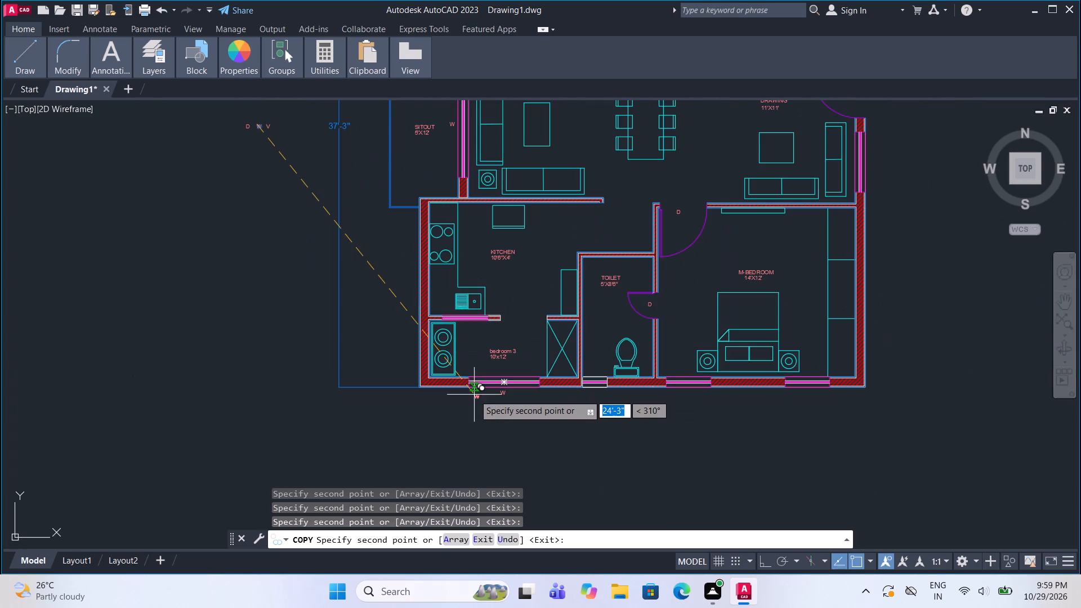
scroll(471, 322, up, 4)
click(422, 314)
Place W label copies below the two south windows of the master bedroom.
scroll(438, 276, down, 4)
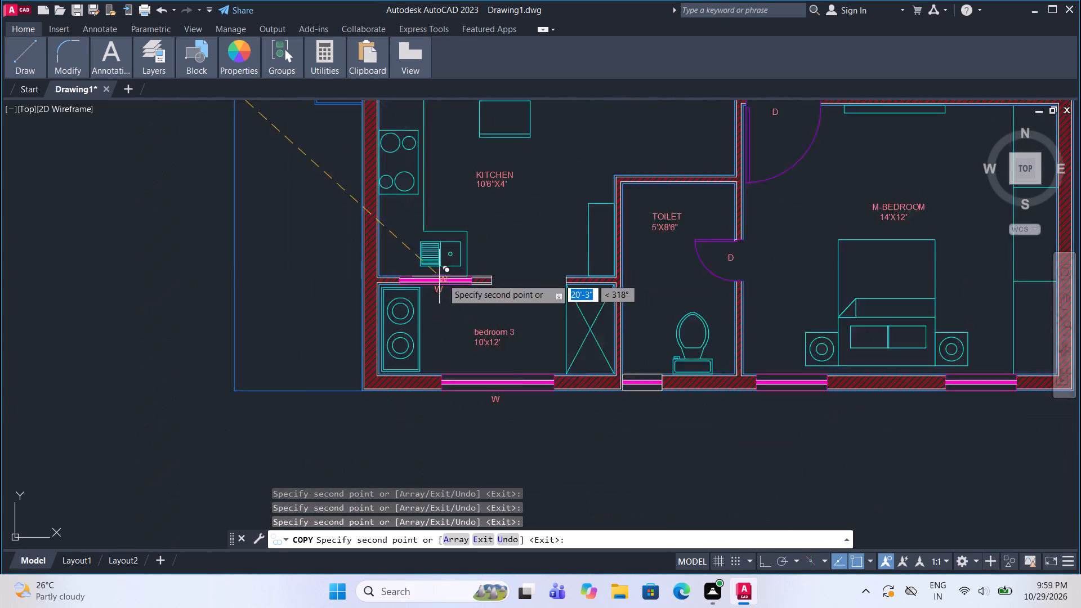
scroll(660, 360, up, 4)
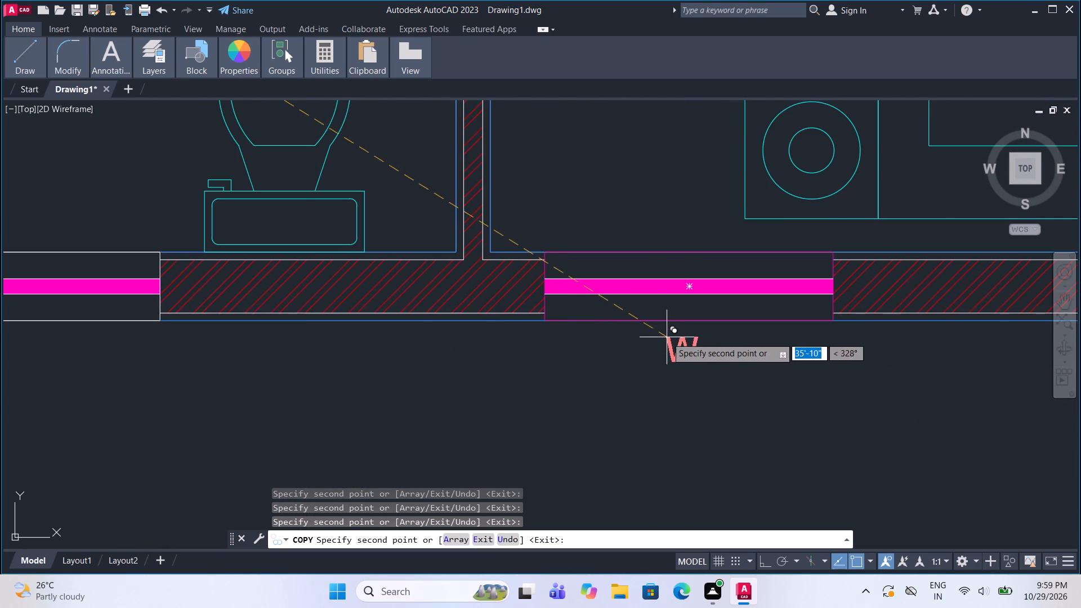
click(667, 337)
scroll(472, 360, down, 4)
scroll(648, 360, up, 3)
click(571, 356)
Place W label copies outside the east windows of the drawing room and bedroom 2.
scroll(578, 400, down, 4)
middle_drag(606, 275, 613, 314)
scroll(614, 306, up, 4)
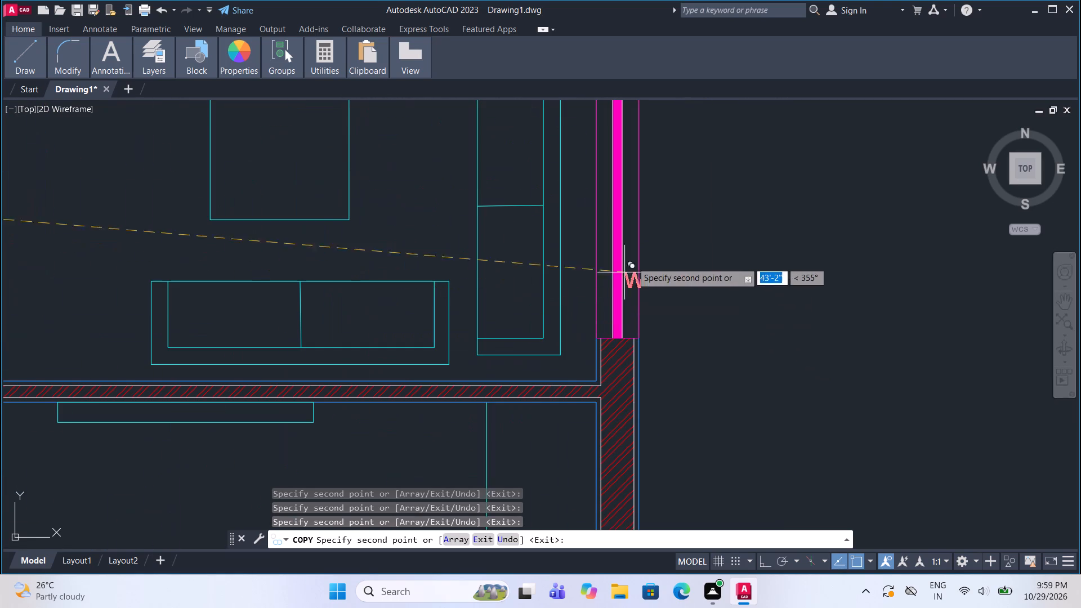
click(651, 185)
scroll(628, 379, down, 4)
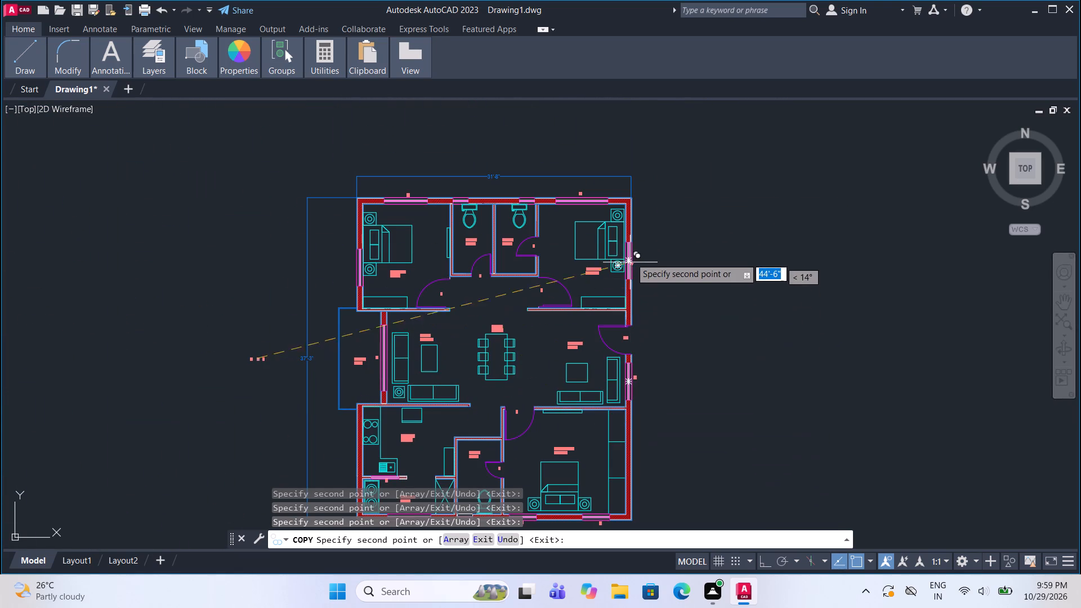
scroll(629, 247, up, 5)
click(676, 363)
scroll(599, 312, down, 4)
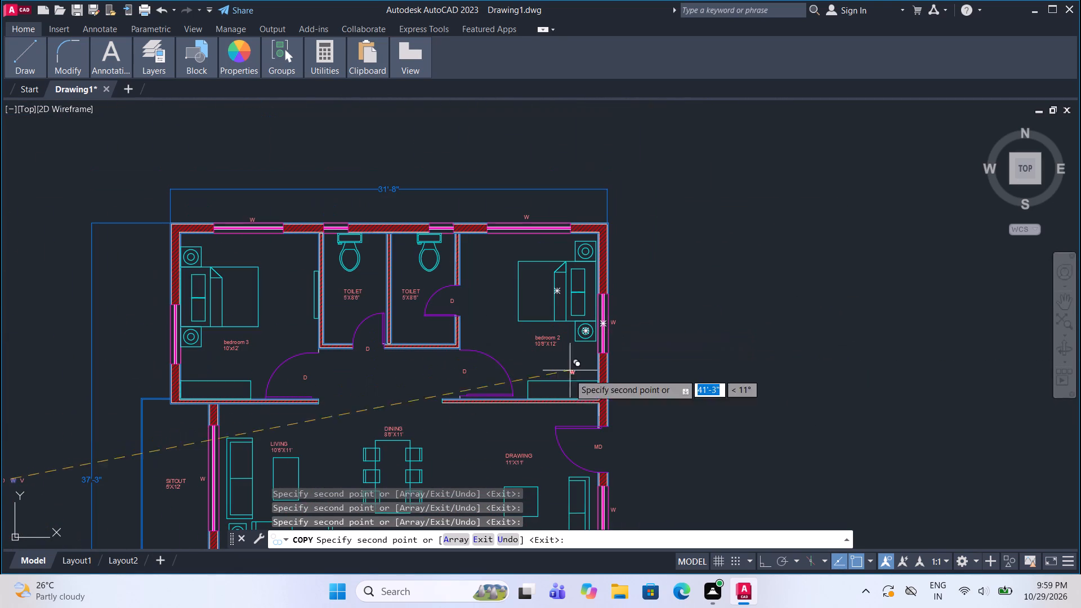
scroll(562, 260, down, 1)
scroll(577, 314, down, 4)
scroll(562, 359, up, 5)
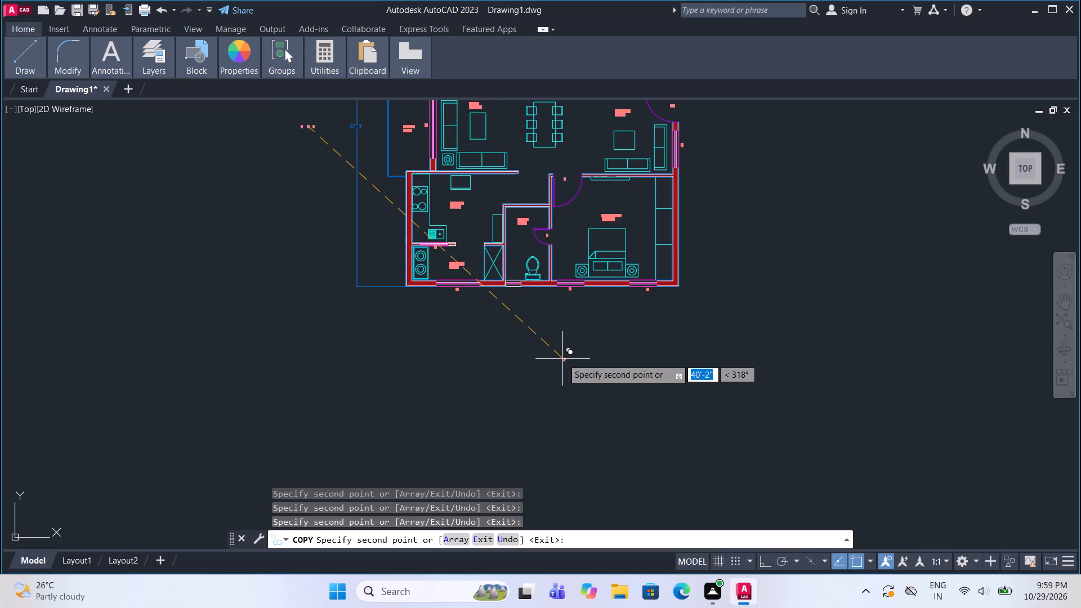
middle_drag(539, 306, 560, 396)
key(Escape)
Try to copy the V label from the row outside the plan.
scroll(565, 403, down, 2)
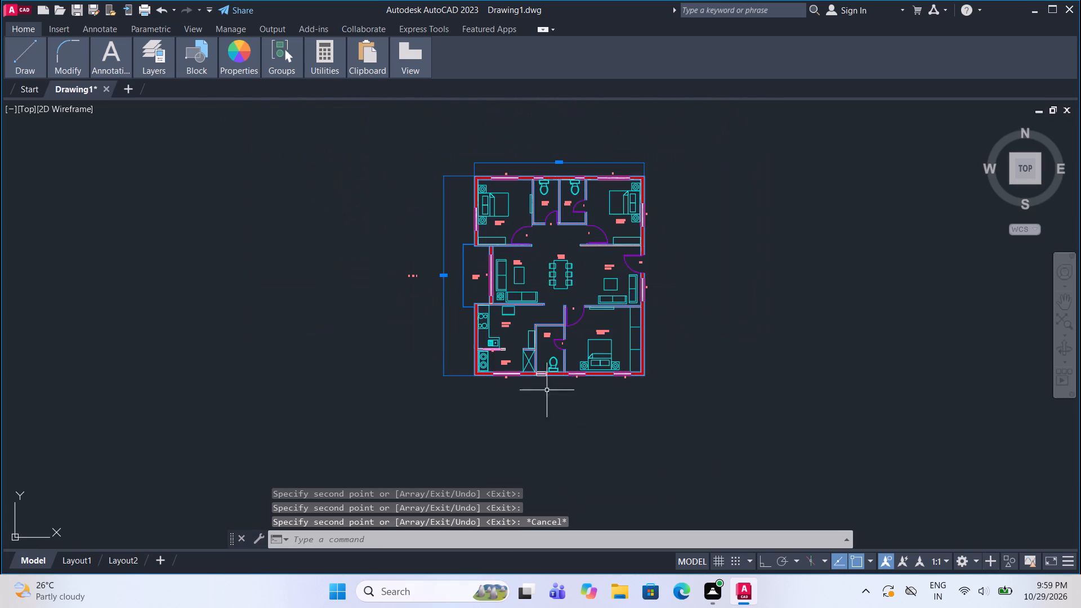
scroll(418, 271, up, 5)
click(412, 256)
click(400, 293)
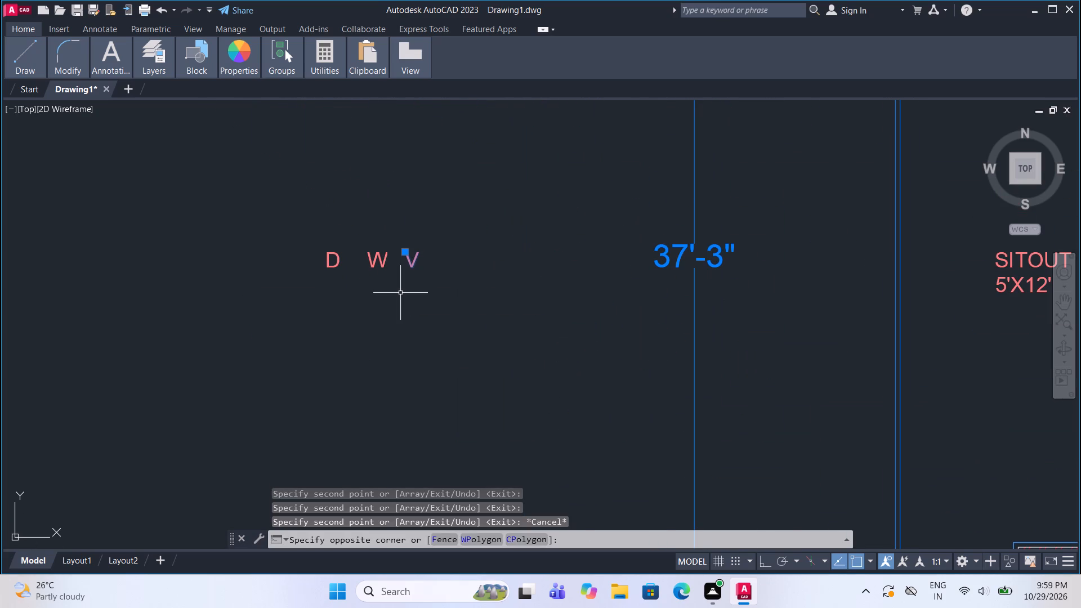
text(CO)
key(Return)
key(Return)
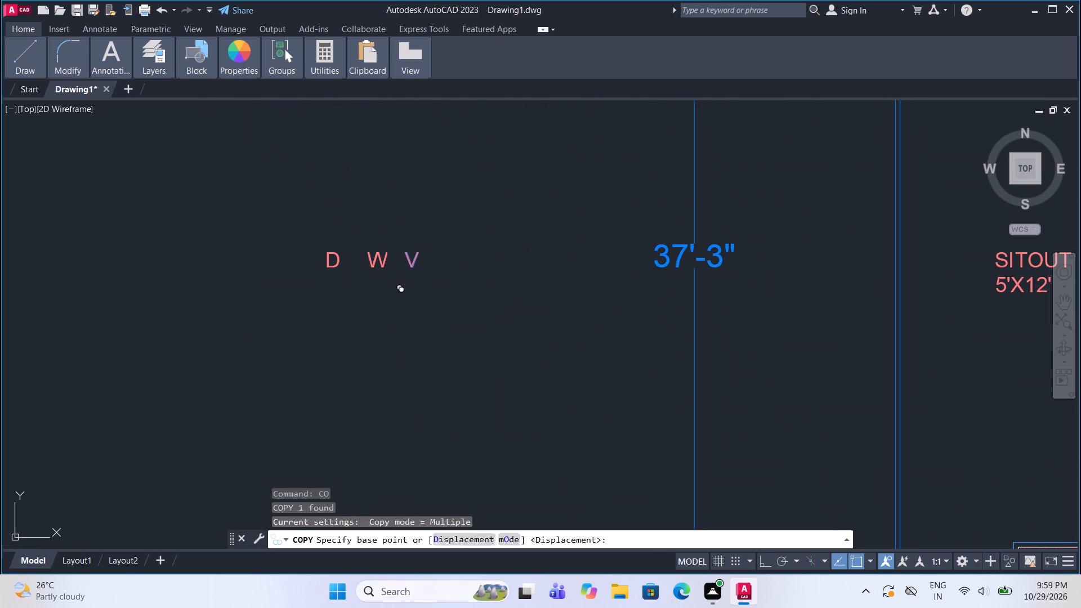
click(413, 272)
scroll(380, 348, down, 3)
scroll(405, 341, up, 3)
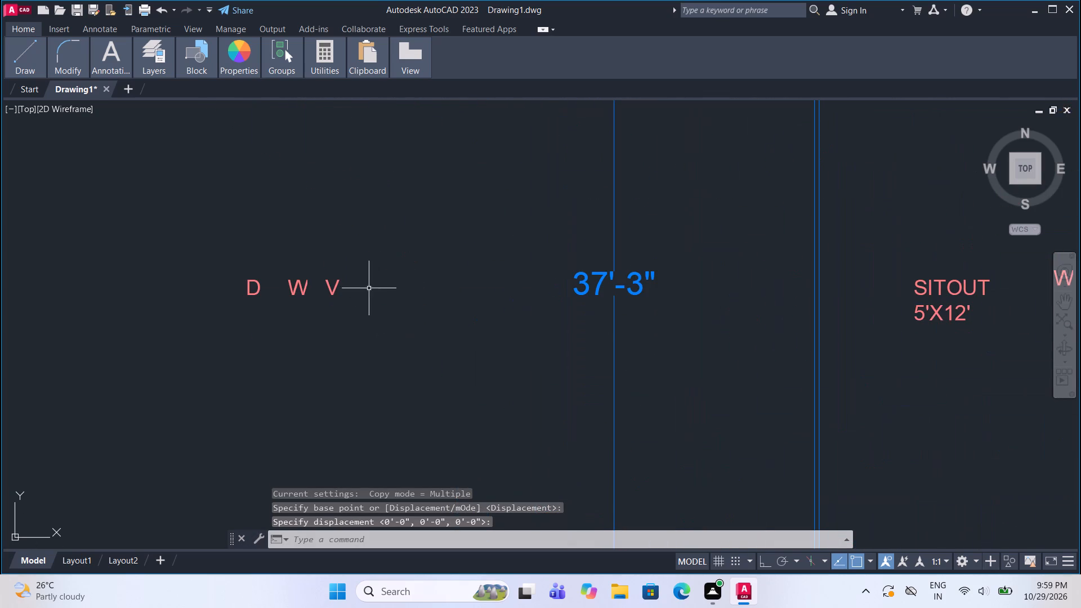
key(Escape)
Copy the V label from the row outside the plan to the ventilators of the two north toilets.
click(330, 285)
text(CO)
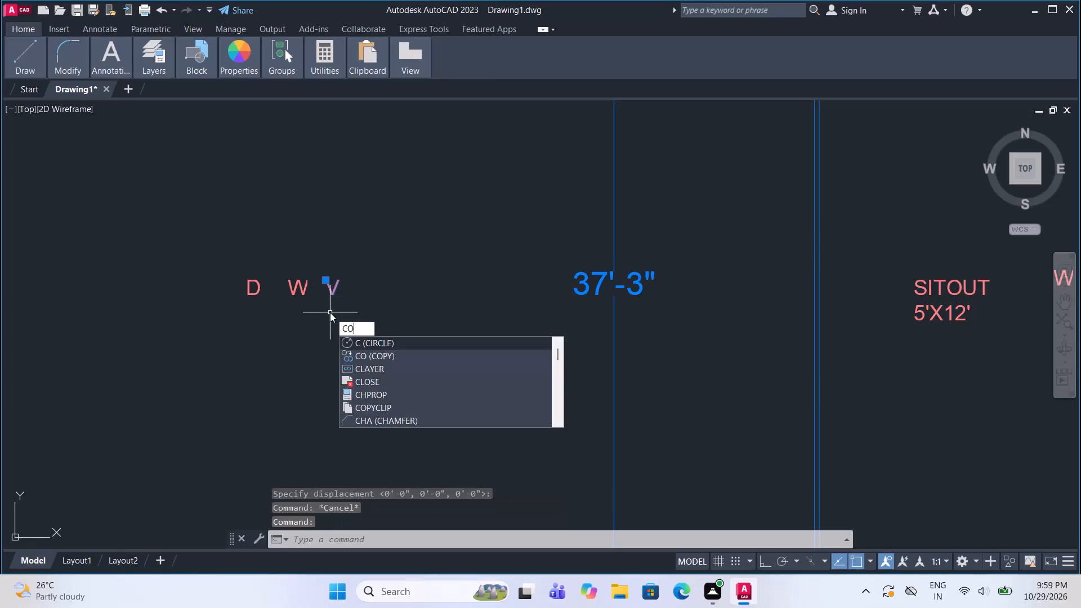
key(Return)
drag(336, 292, 336, 303)
scroll(347, 365, down, 4)
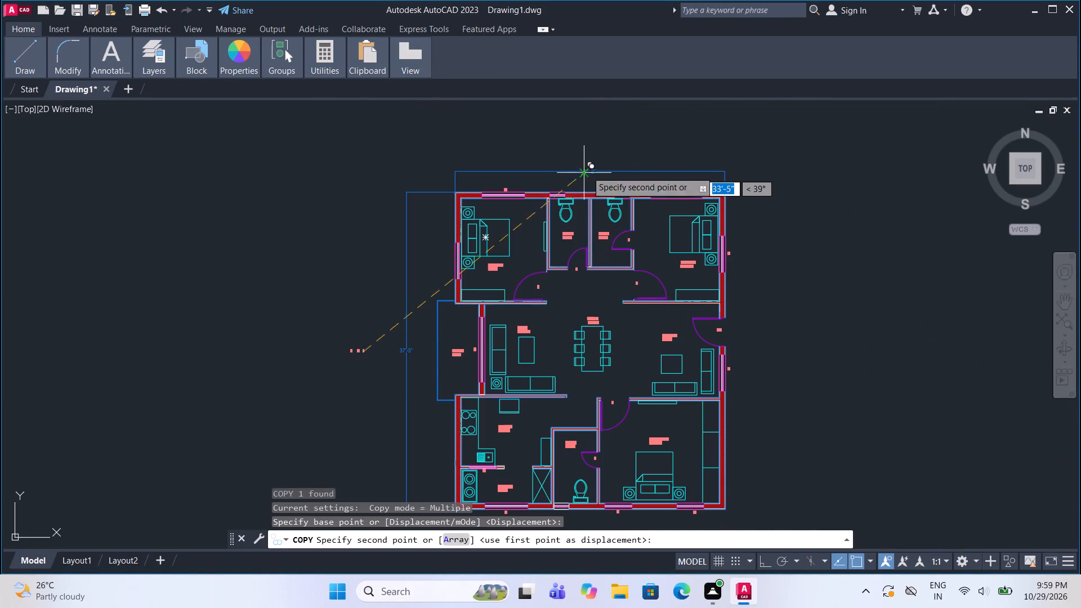
scroll(593, 167, up, 5)
click(373, 316)
scroll(381, 322, down, 2)
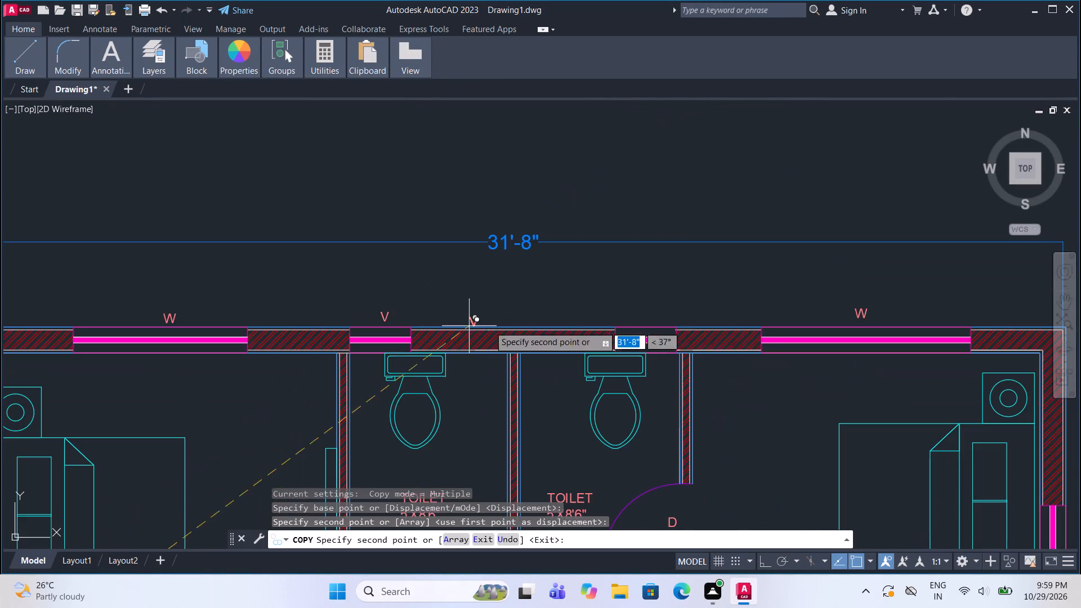
scroll(594, 328, up, 2)
click(712, 313)
scroll(532, 285, down, 4)
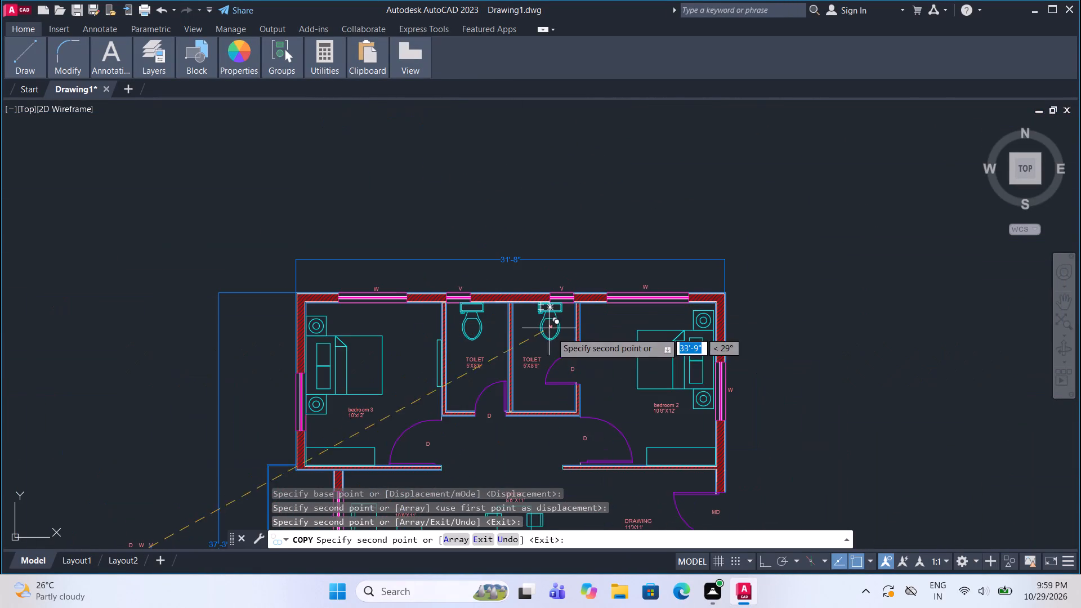
Place a V label copy below the ventilator of the south toilet.
middle_drag(562, 363, 547, 281)
middle_drag(568, 401, 554, 345)
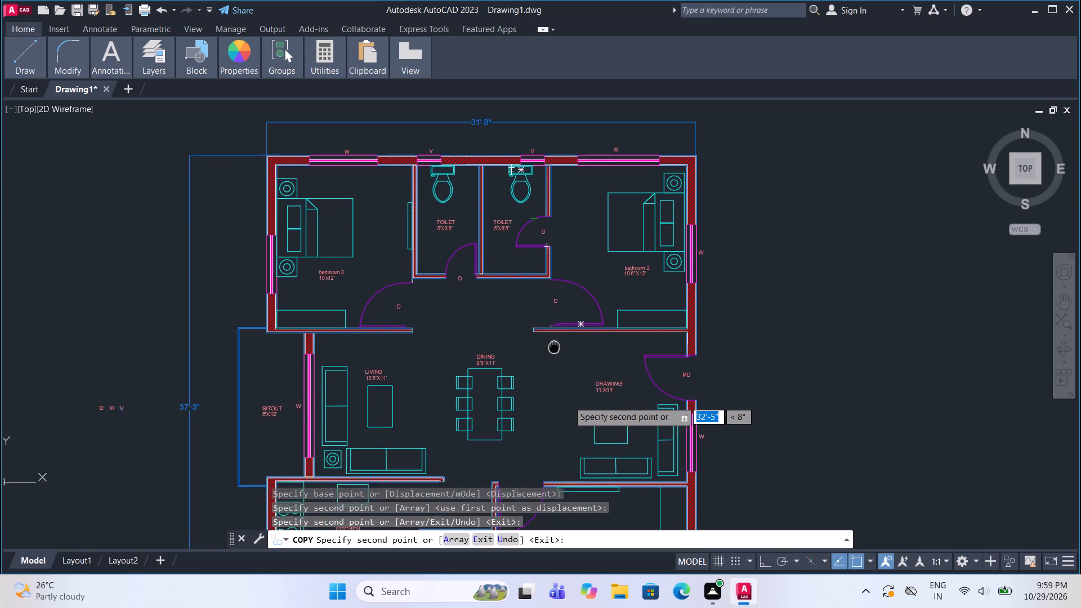
middle_drag(554, 345, 548, 220)
middle_drag(563, 369, 538, 214)
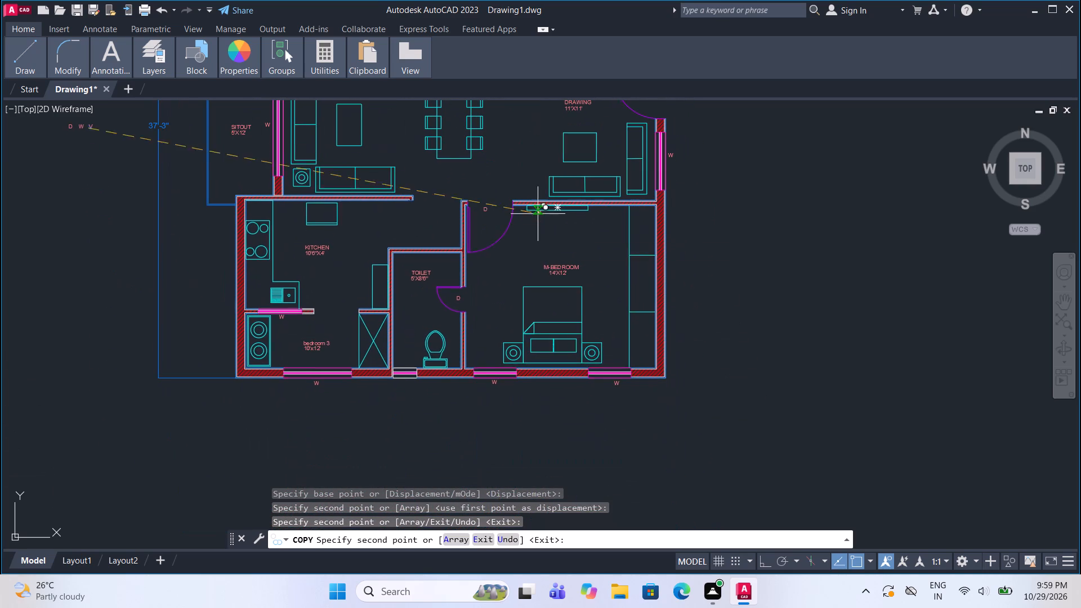
scroll(429, 390, up, 3)
click(324, 371)
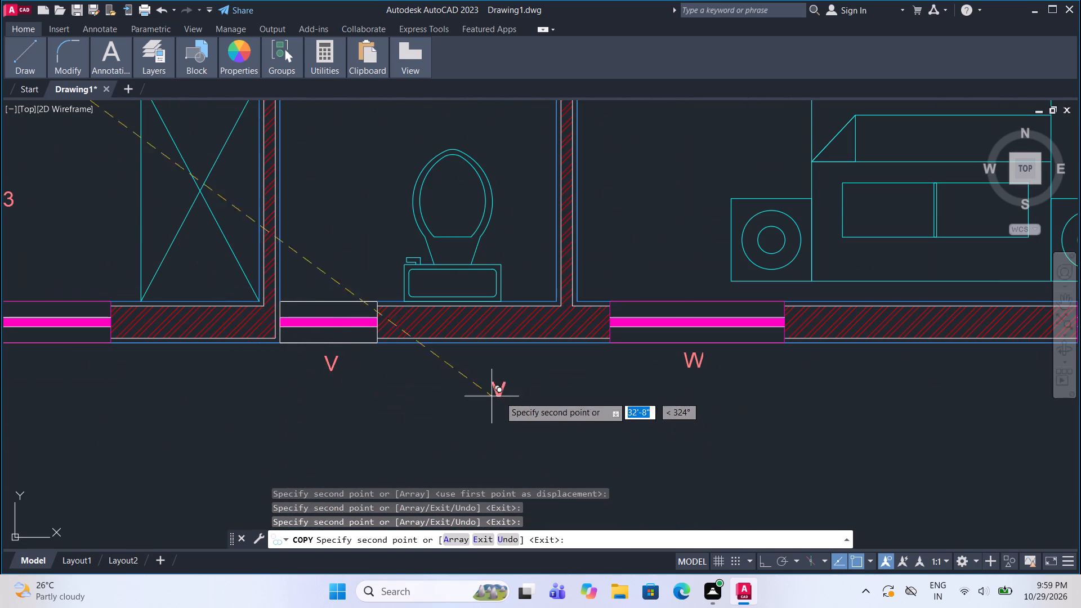
scroll(506, 401, down, 5)
scroll(453, 406, up, 2)
scroll(453, 406, down, 3)
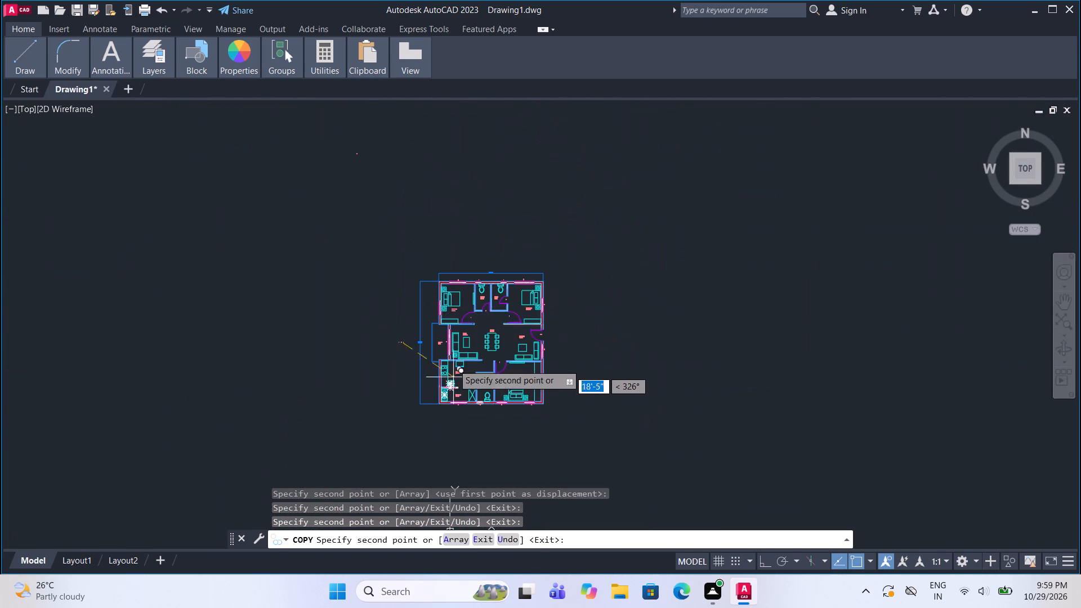
scroll(453, 308, up, 3)
key(Escape)
Copy the W label beside the living room's west window to the outside of bedroom 3's west window.
click(428, 448)
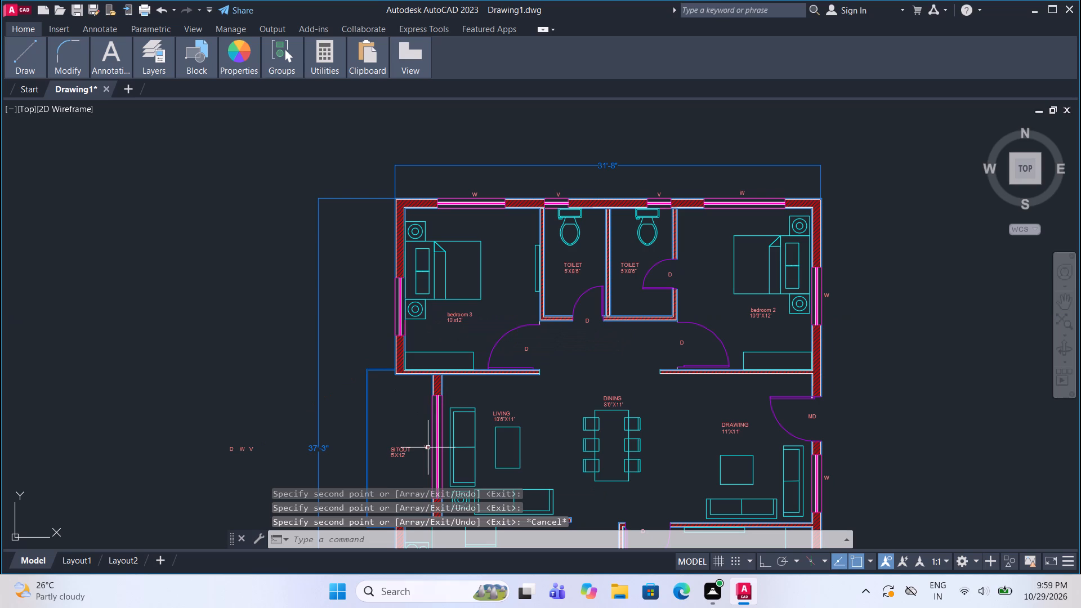
text(CO)
key(Return)
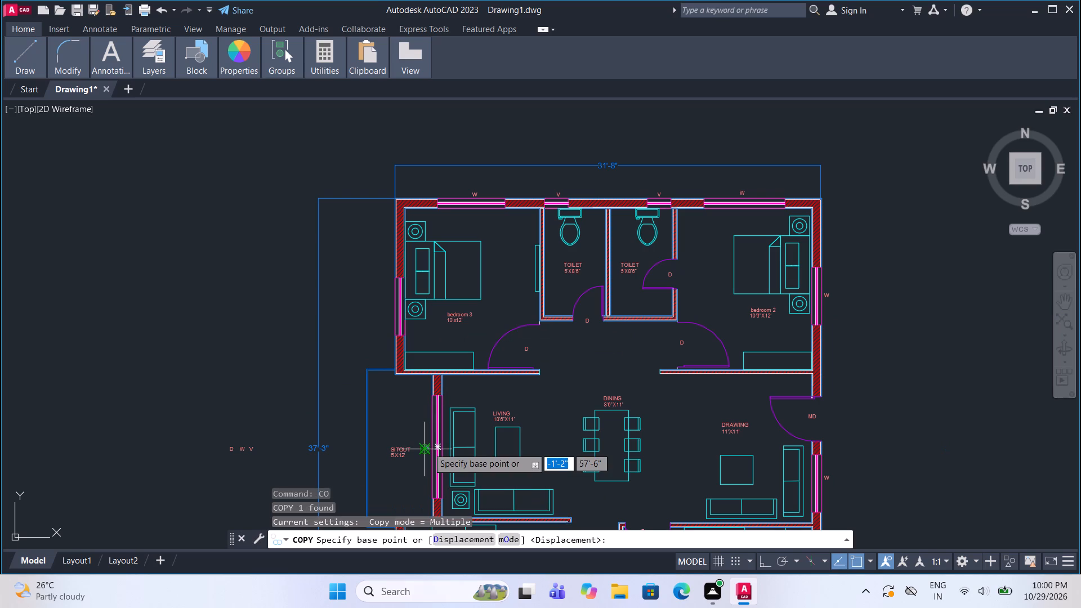
click(428, 448)
scroll(391, 283, up, 4)
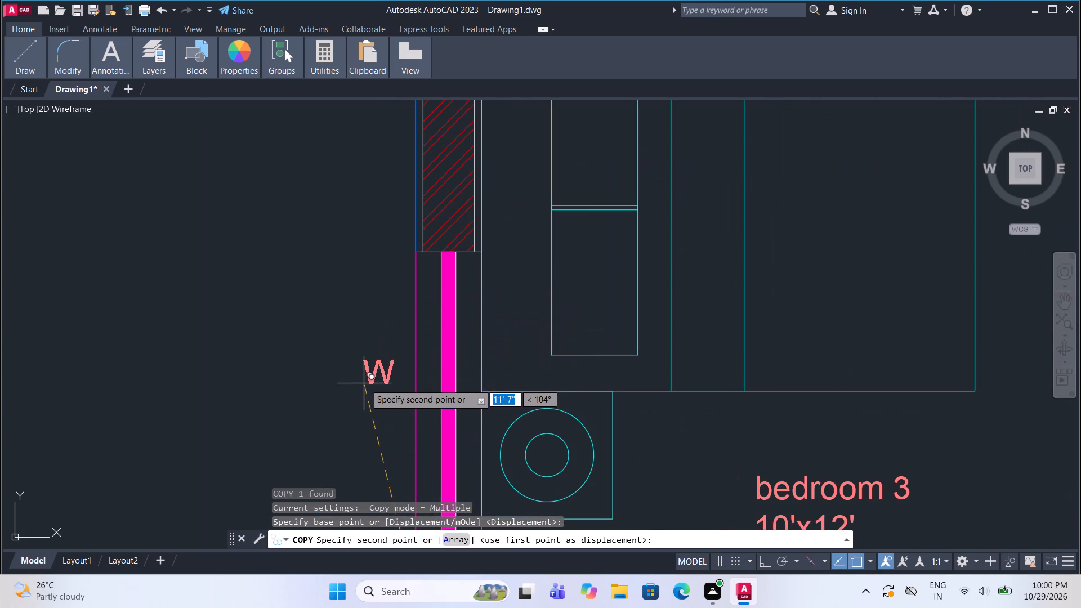
click(368, 382)
scroll(381, 379, down, 3)
key(Escape)
Delete the spare D, W and V label row outside the plan, west of the sitout.
scroll(466, 382, down, 2)
middle_drag(562, 399, 552, 380)
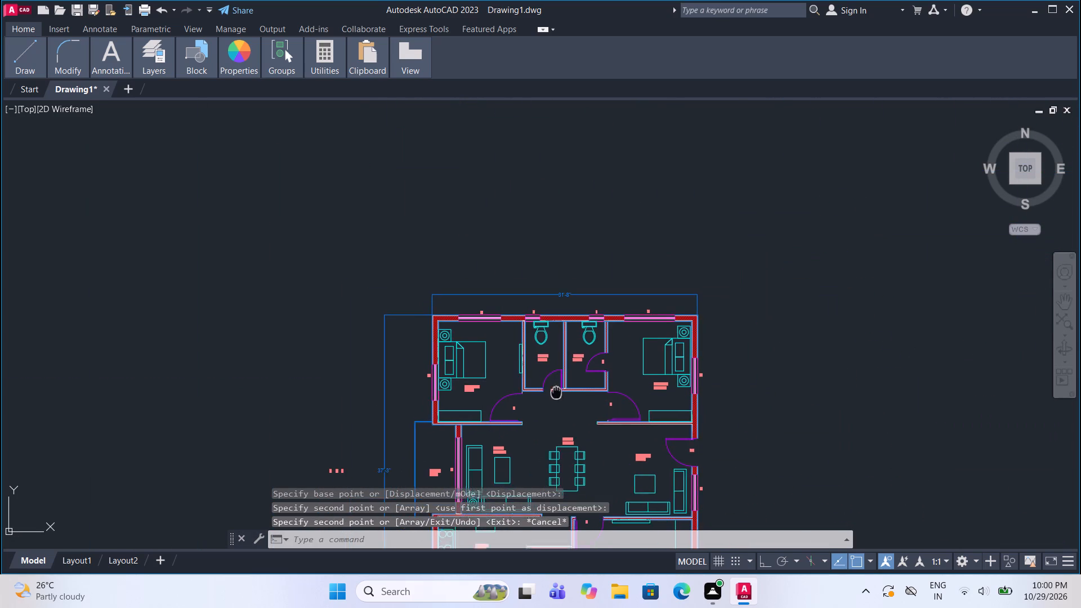
middle_drag(552, 380, 533, 301)
drag(333, 406, 324, 392)
click(258, 329)
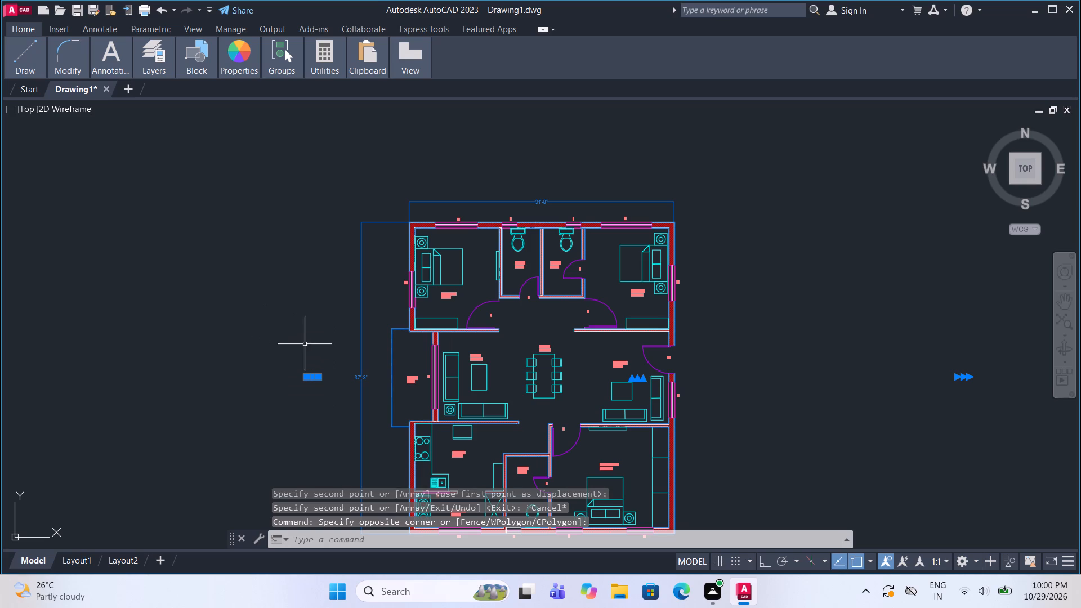
key(Delete)
Review the room and opening labels across the whole floor plan.
scroll(381, 364, down, 2)
scroll(414, 396, up, 2)
scroll(512, 297, up, 1)
middle_drag(512, 297, 510, 311)
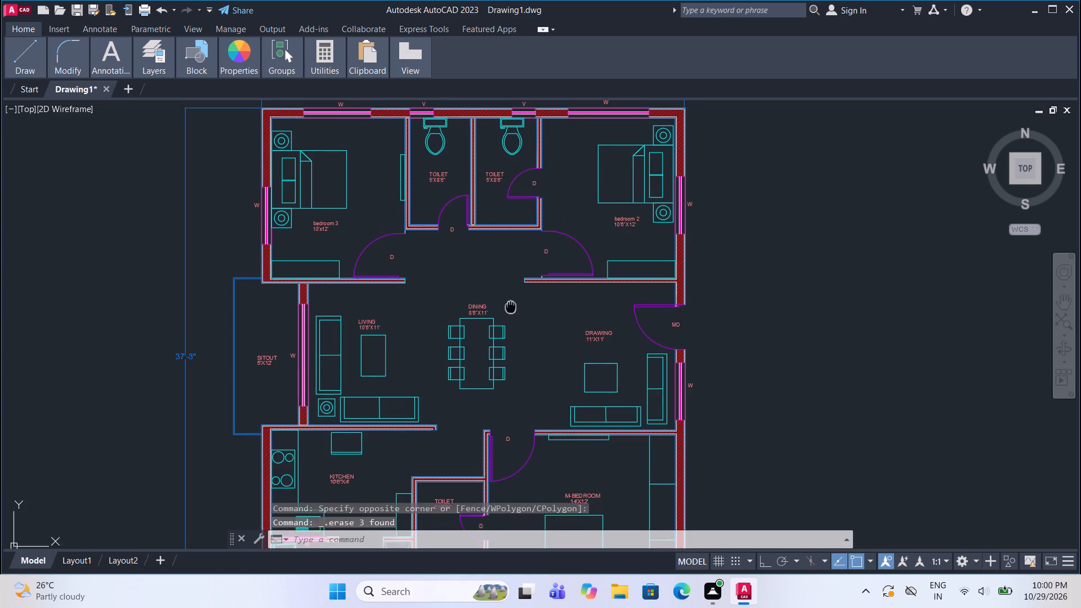
middle_drag(510, 311, 494, 330)
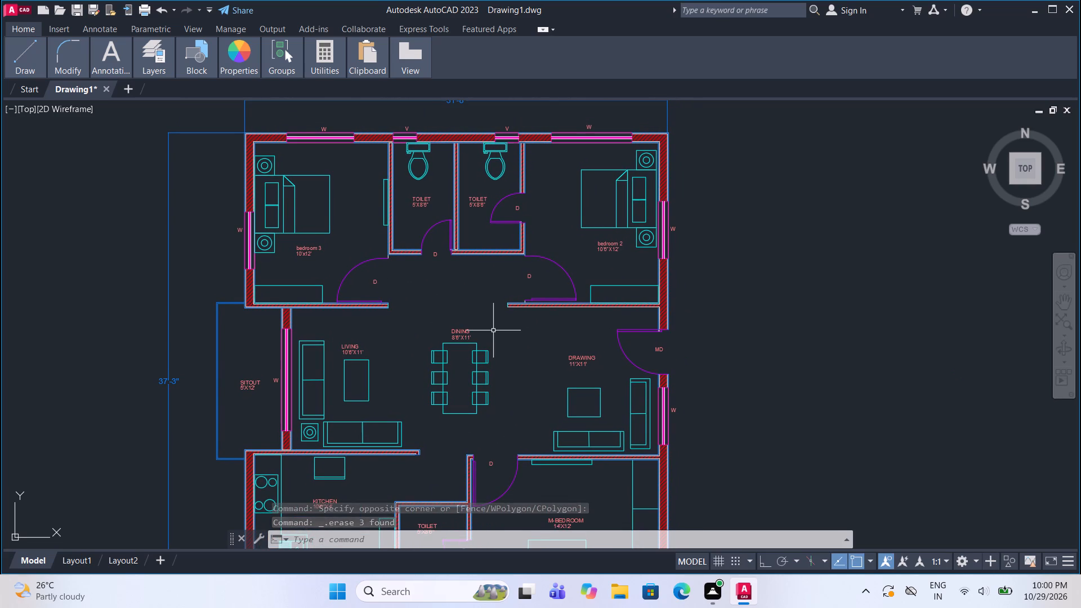
scroll(493, 330, down, 4)
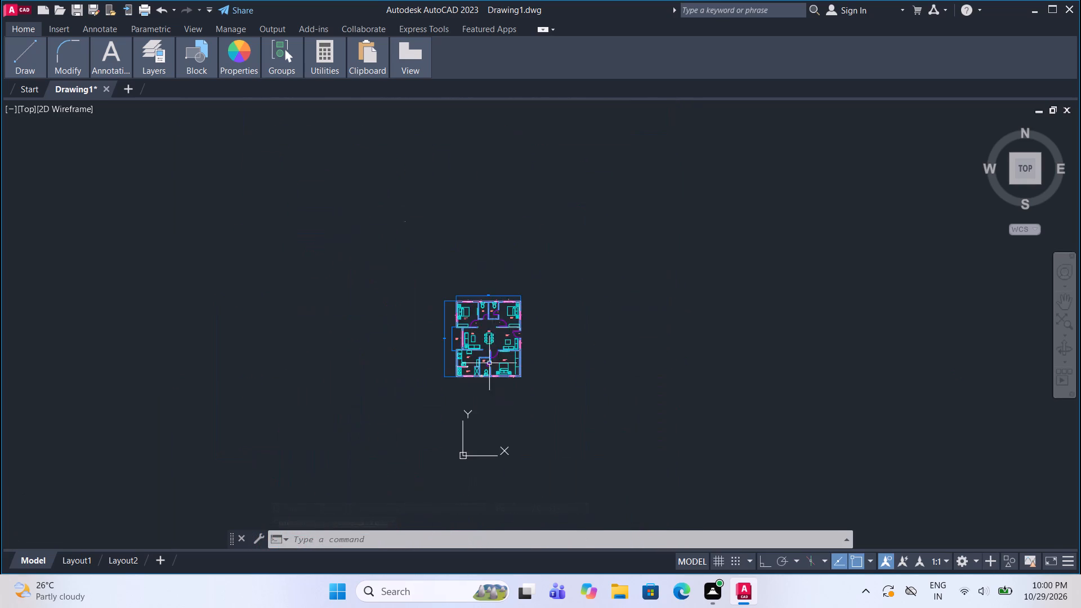
scroll(487, 378, up, 3)
middle_drag(499, 231, 509, 374)
scroll(480, 292, down, 1)
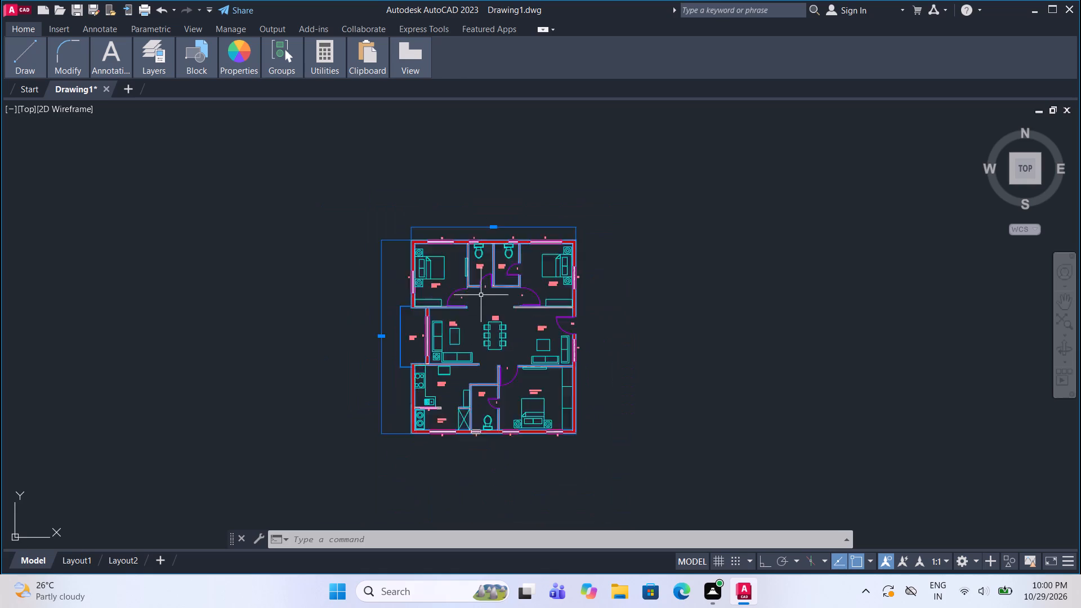
scroll(482, 299, down, 1)
scroll(474, 379, up, 3)
scroll(426, 366, up, 2)
Replace the misplaced bedroom 3 label in the room south of the kitchen with "UTILITY" and 10'6"X4' on a second line.
click(407, 311)
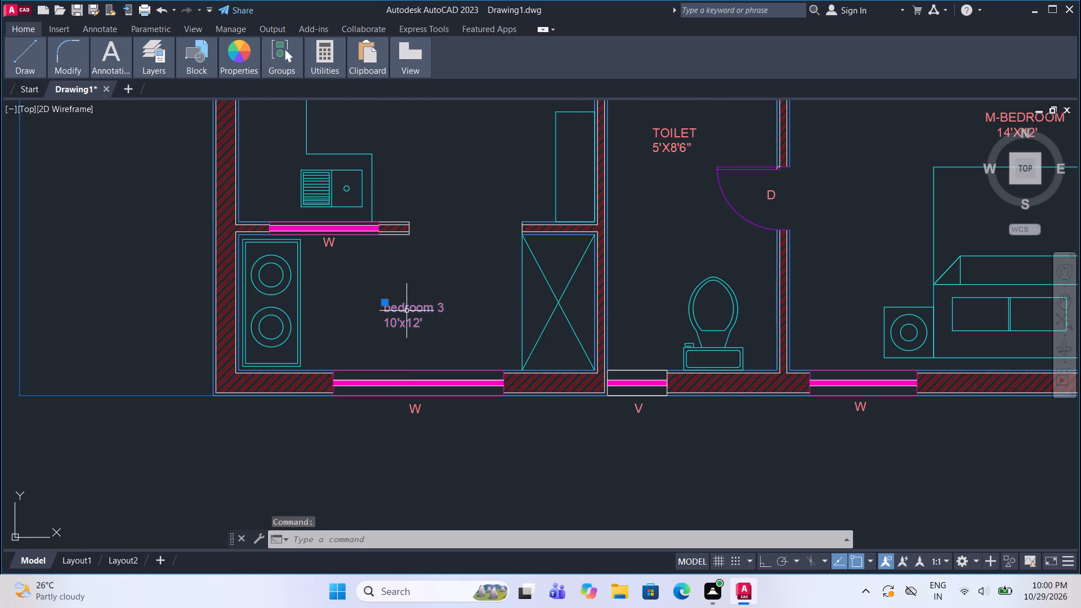
key(Escape)
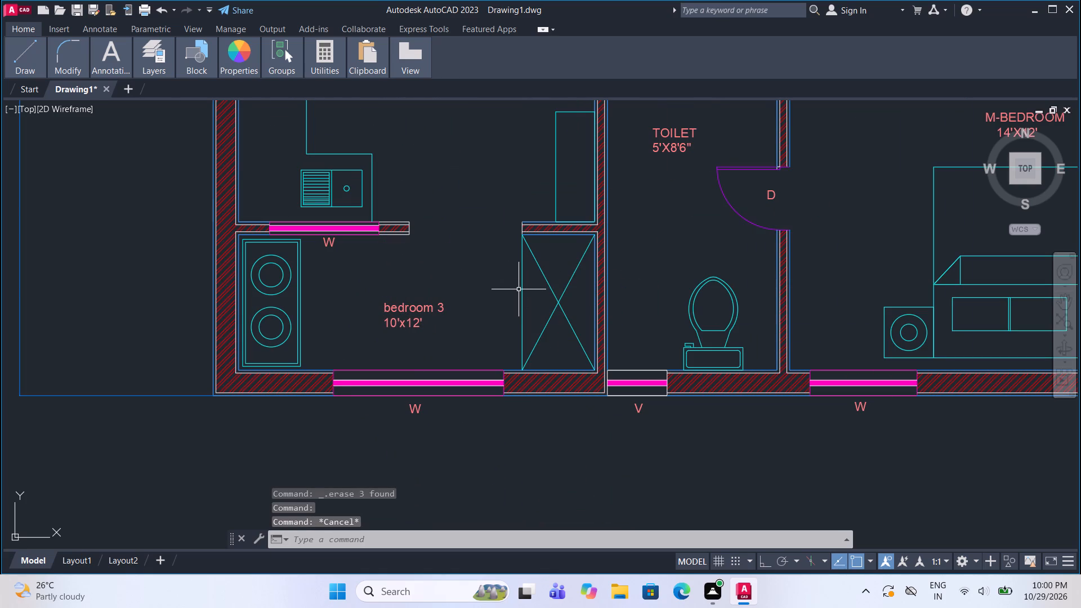
middle_drag(459, 339, 479, 410)
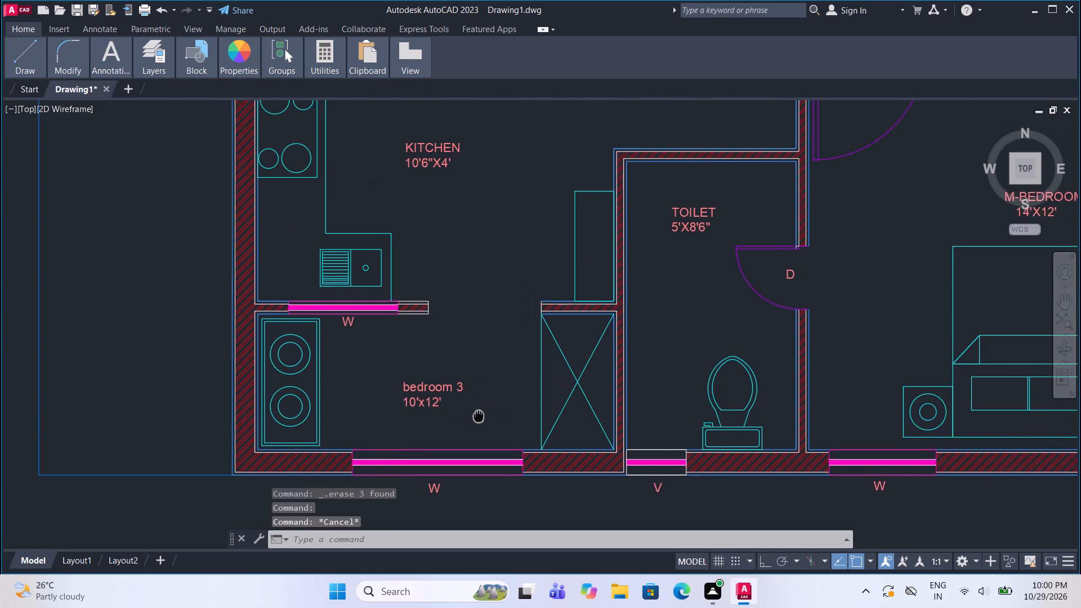
middle_drag(479, 410, 480, 406)
scroll(416, 390, up, 2)
click(430, 360)
right_click(430, 360)
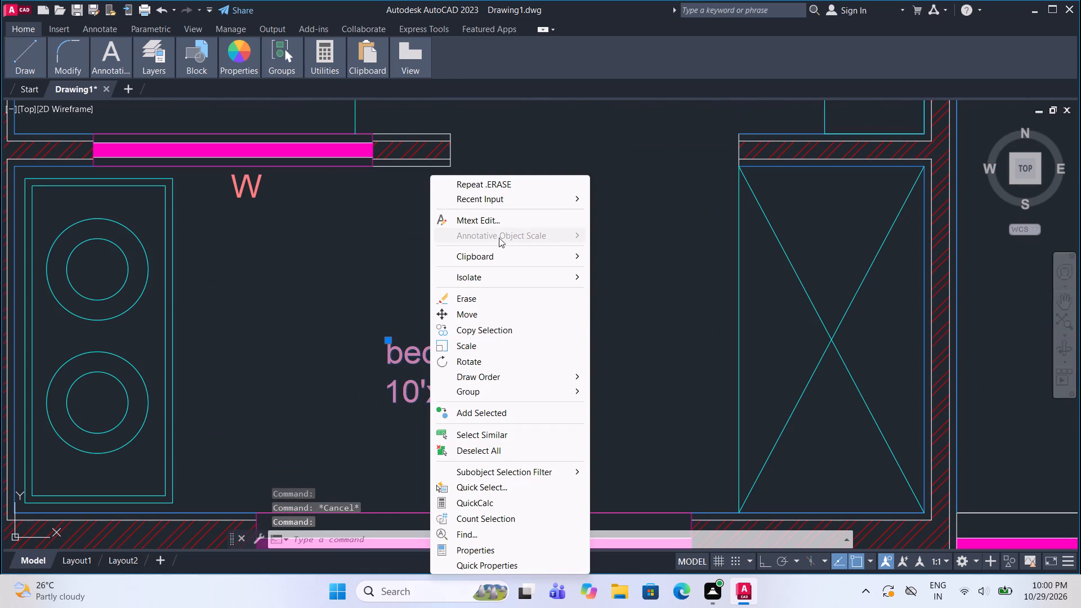
click(497, 222)
click(503, 396)
key(BackSpace)
key(BackSpace)
key(BackSpace)
key(BackSpace)
key(BackSpace)
key(BackSpace)
key(BackSpace)
key(BackSpace)
key(BackSpace)
key(BackSpace)
key(BackSpace)
key(BackSpace)
key(BackSpace)
key(BackSpace)
key(BackSpace)
key(BackSpace)
key(BackSpace)
key(BackSpace)
key(BackSpace)
key(BackSpace)
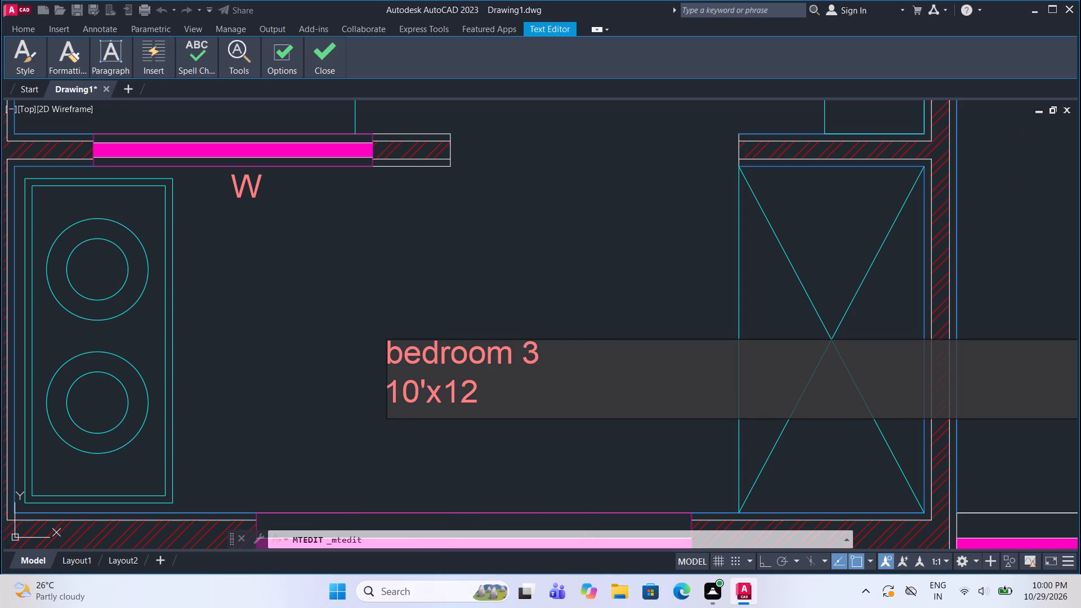
text(UTILITY)
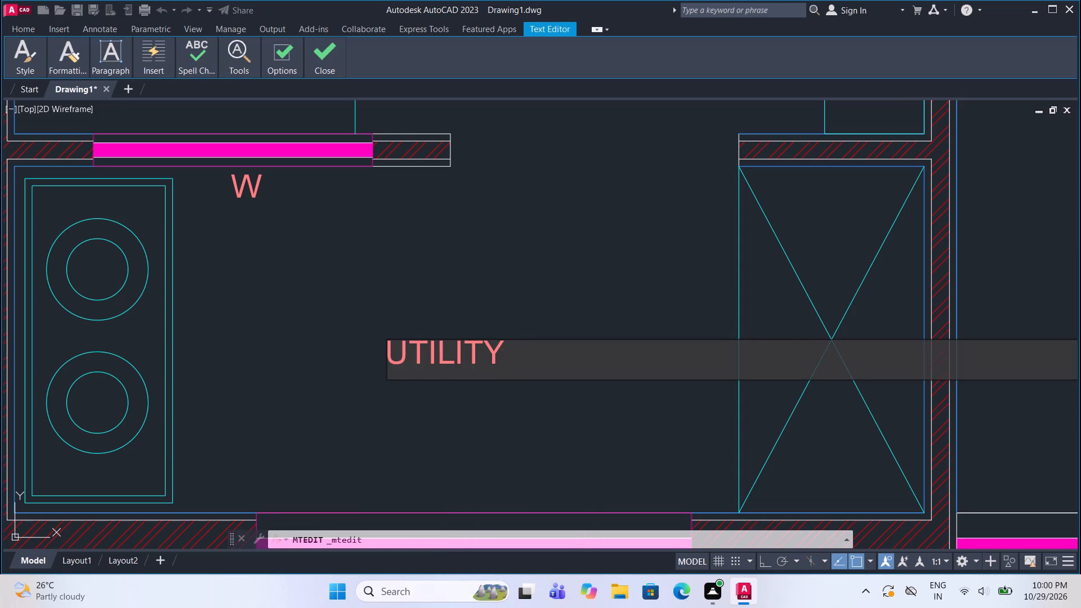
key(Return)
text(10)
key(apostrophe)
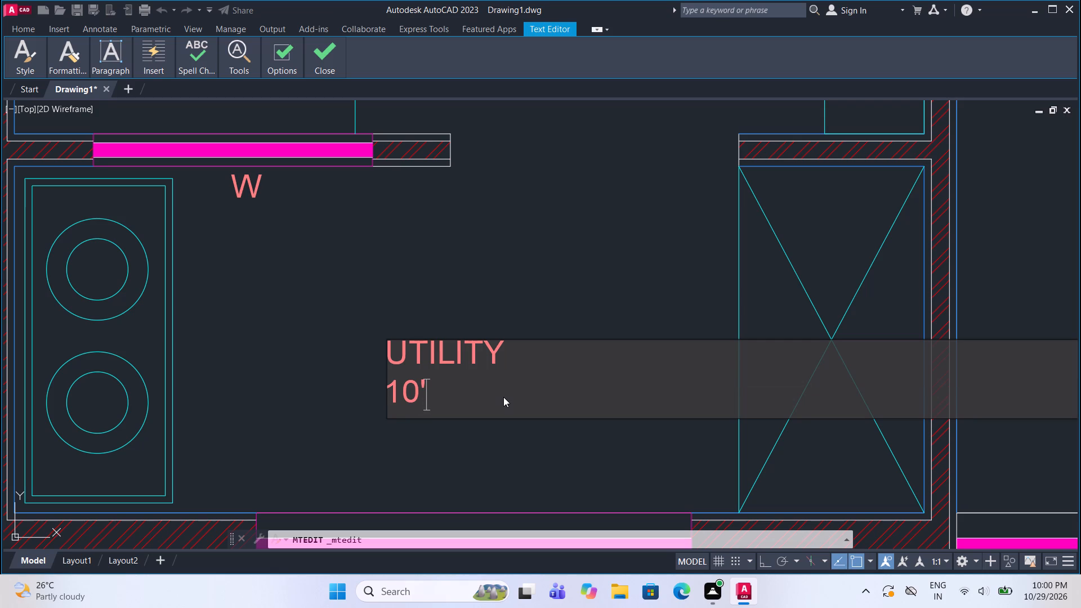
key(6)
key(apostrophe)
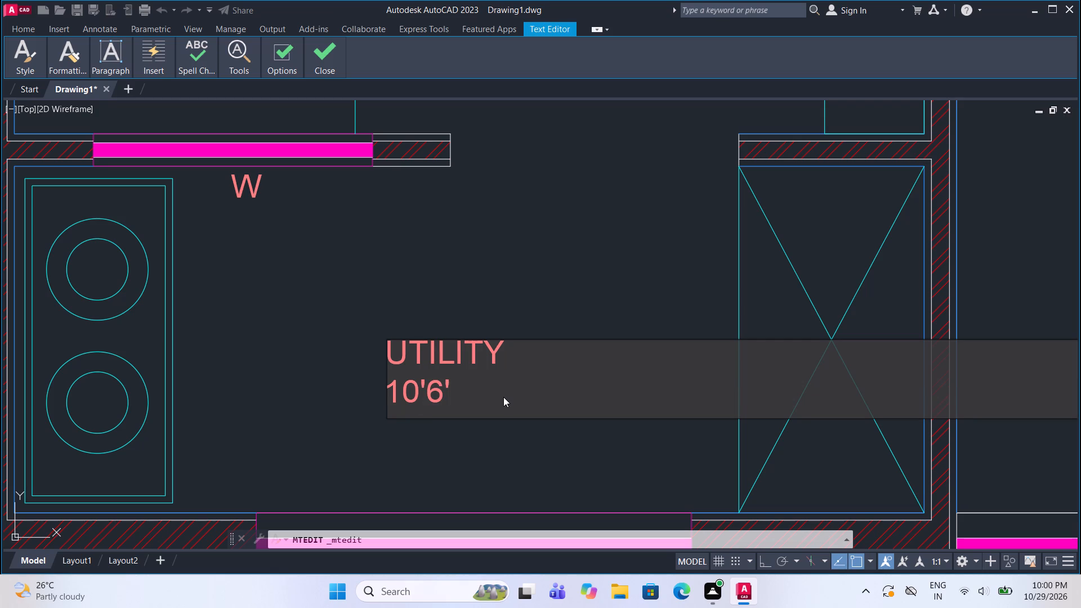
key(BackSpace)
text("X)
key(4)
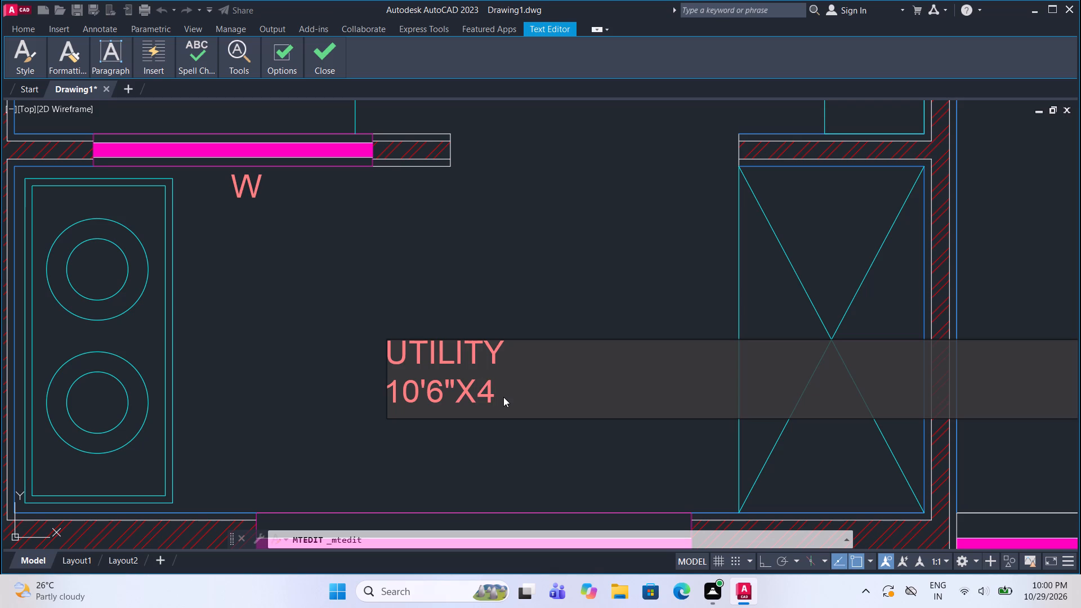
key(apostrophe)
click(526, 322)
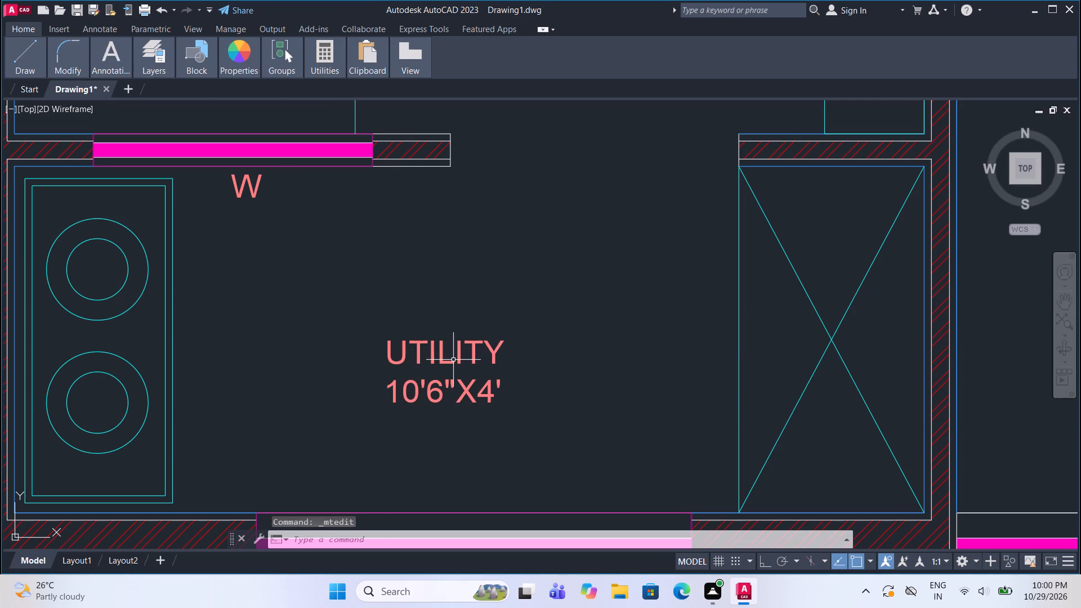
Copy the UTILITY label to the empty space below the plan's south wall.
scroll(453, 360, down, 2)
middle_drag(525, 381, 428, 330)
click(358, 306)
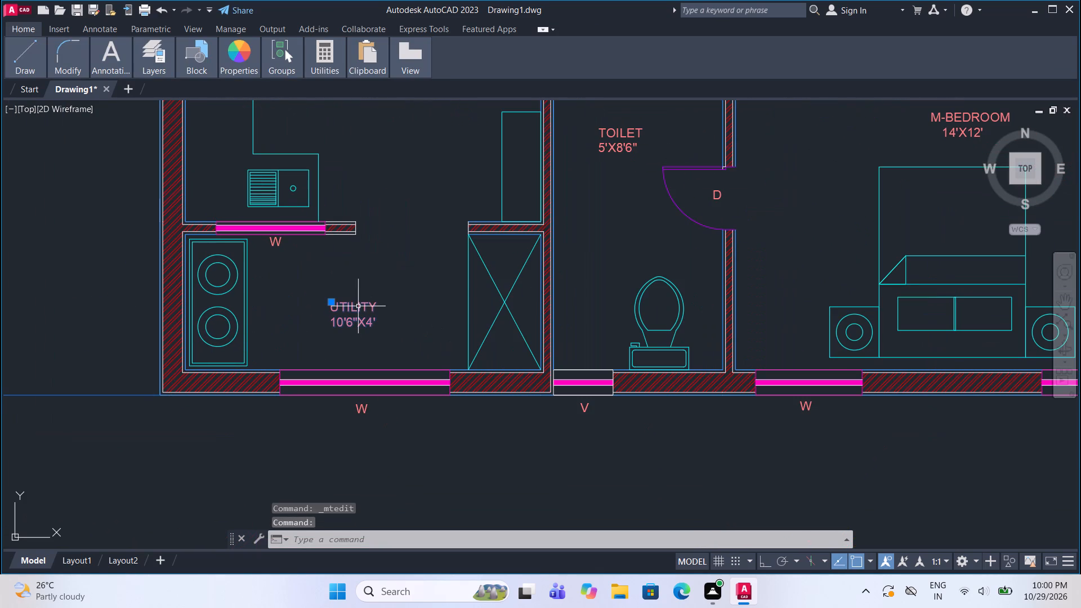
key(c)
key(o)
key(Return)
drag(357, 327, 363, 327)
scroll(450, 291, down, 3)
scroll(529, 357, up, 2)
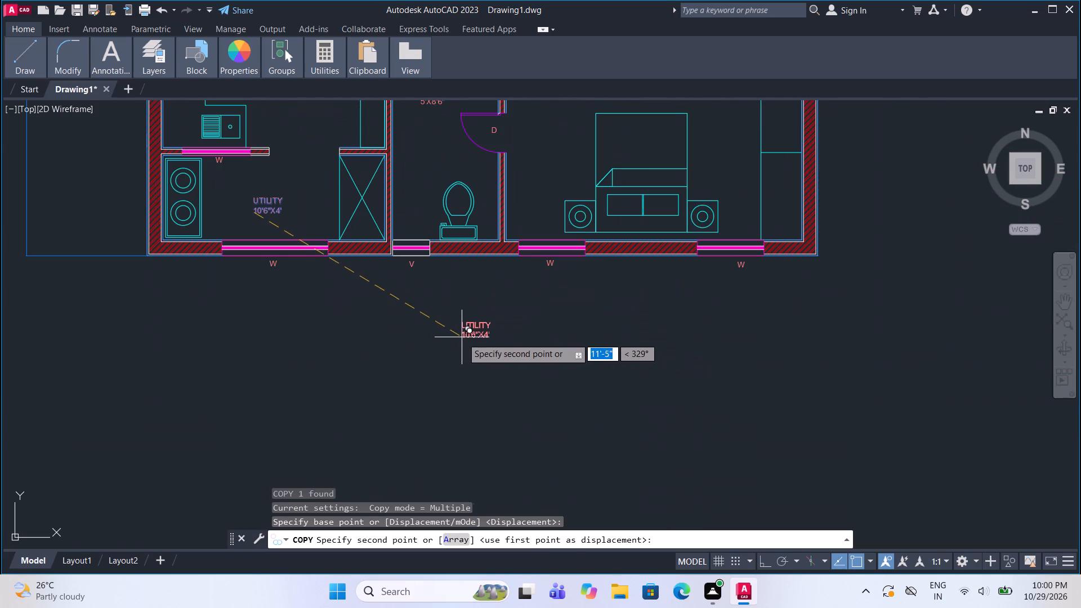
scroll(465, 340, up, 1)
click(457, 332)
key(Escape)
Replace the text of the label copy below the plan with "GROUND FLOOR PLAN".
click(475, 325)
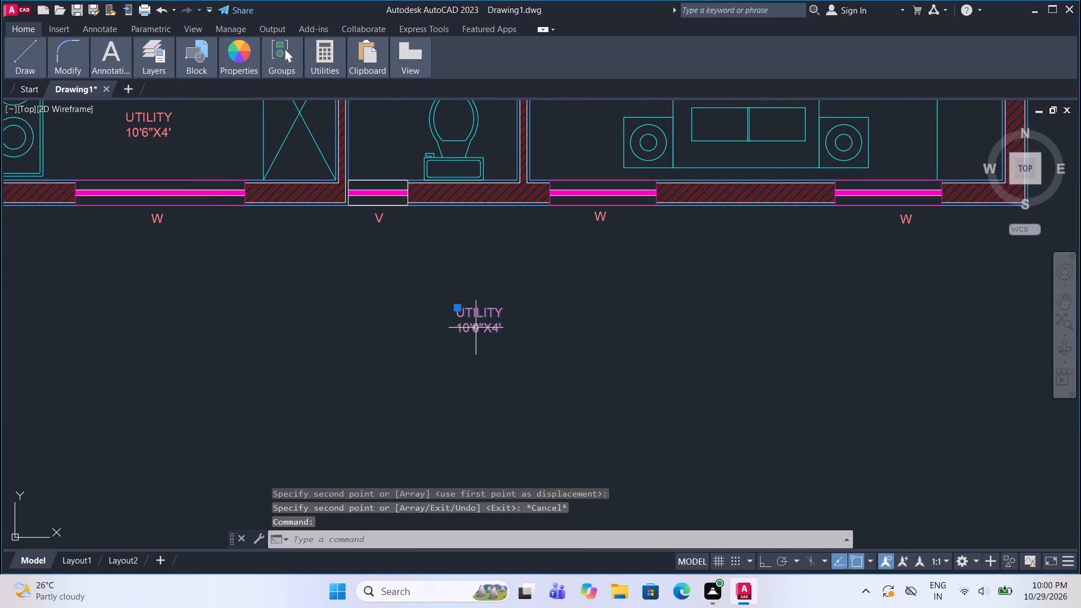
right_click(476, 328)
click(531, 218)
click(517, 330)
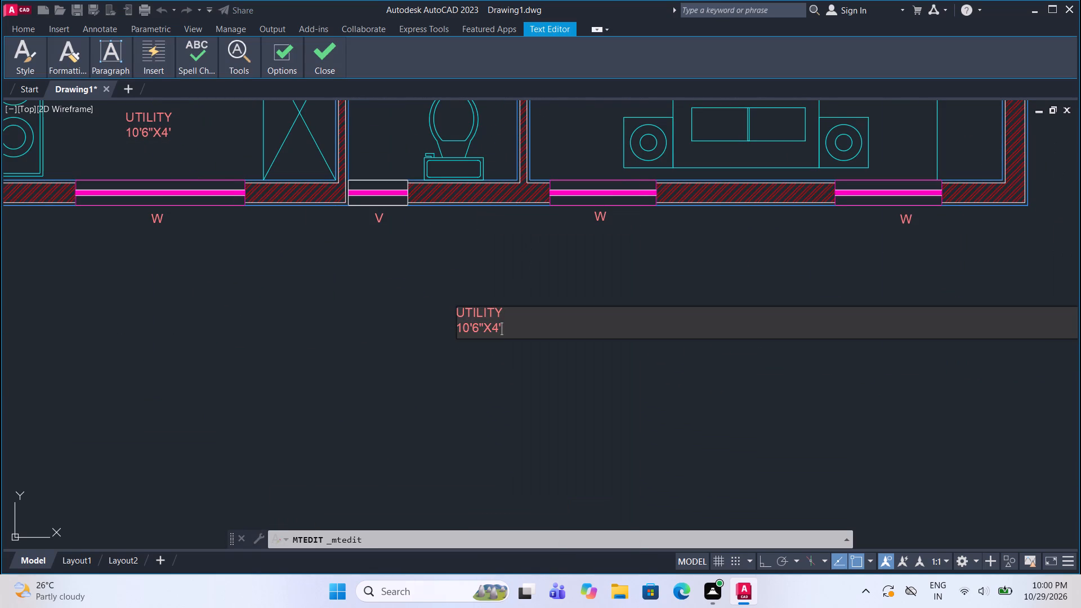
key(BackSpace)
key(BackSpace)
key(BackSpace)
key(BackSpace)
key(BackSpace)
key(BackSpace)
key(BackSpace)
key(BackSpace)
key(BackSpace)
key(BackSpace)
key(BackSpace)
key(BackSpace)
key(BackSpace)
key(BackSpace)
key(BackSpace)
key(BackSpace)
key(BackSpace)
key(BackSpace)
key(BackSpace)
key(BackSpace)
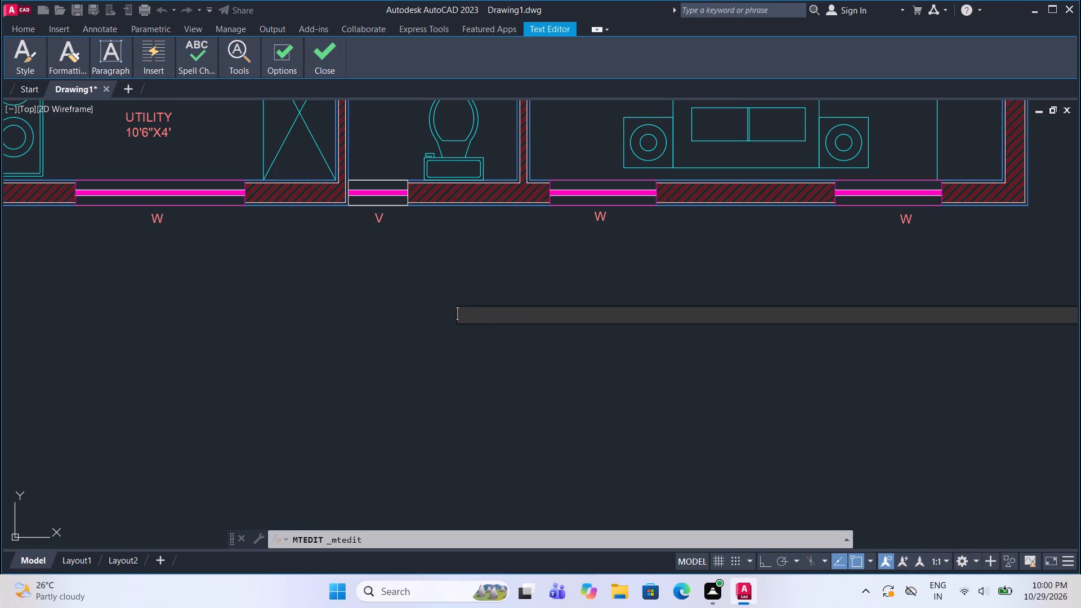
text(GROUND)
key(space)
text(FLOOR PLAN)
click(418, 386)
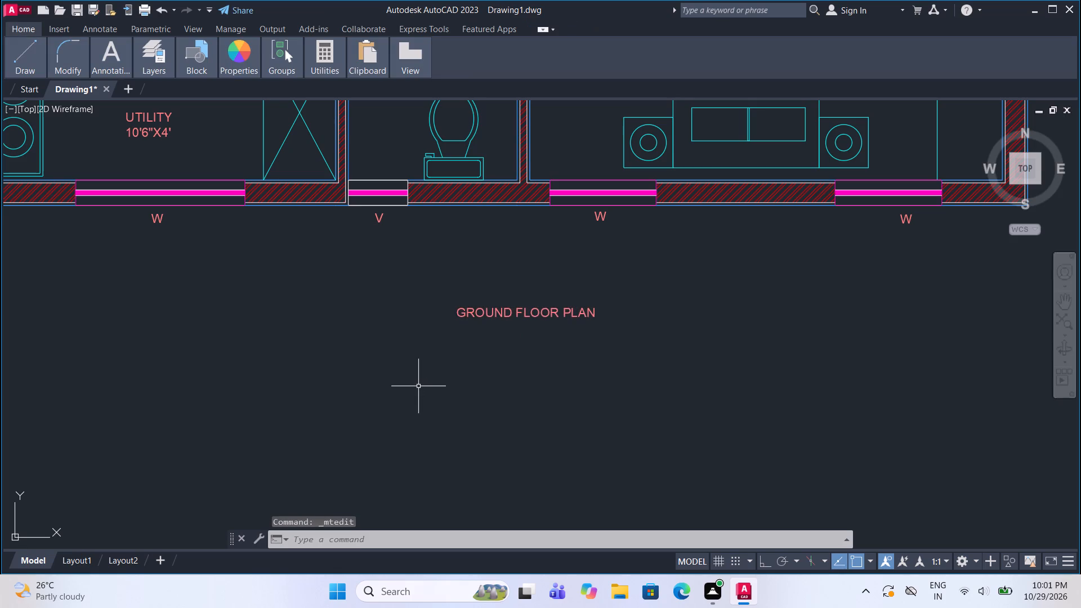
Scale the GROUND FLOOR PLAN title by a factor of 2.
scroll(418, 386, down, 3)
scroll(438, 383, up, 2)
click(443, 353)
click(400, 385)
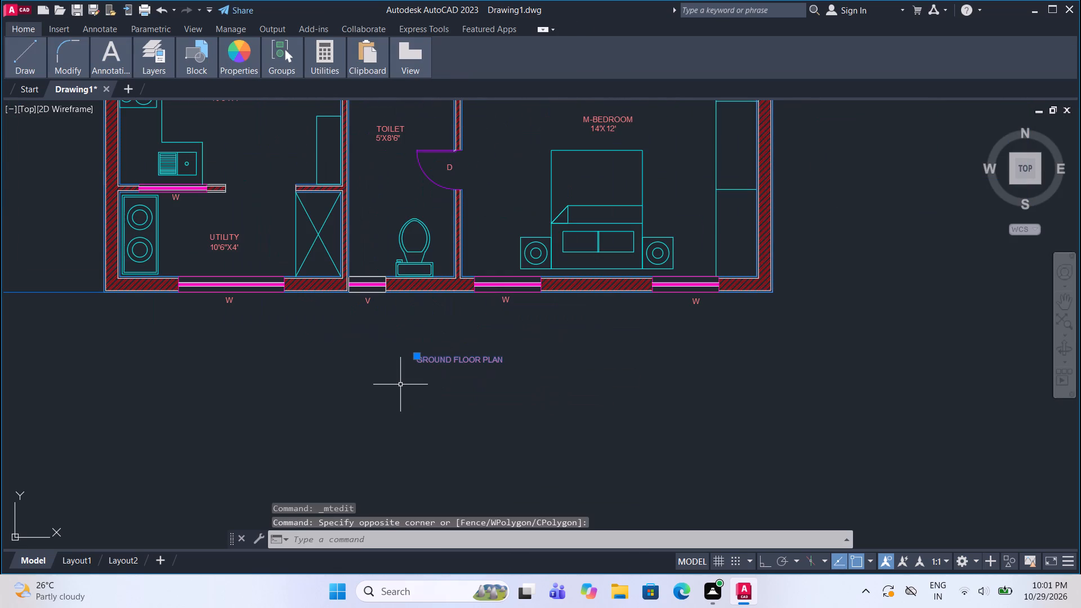
text(SC)
key(Return)
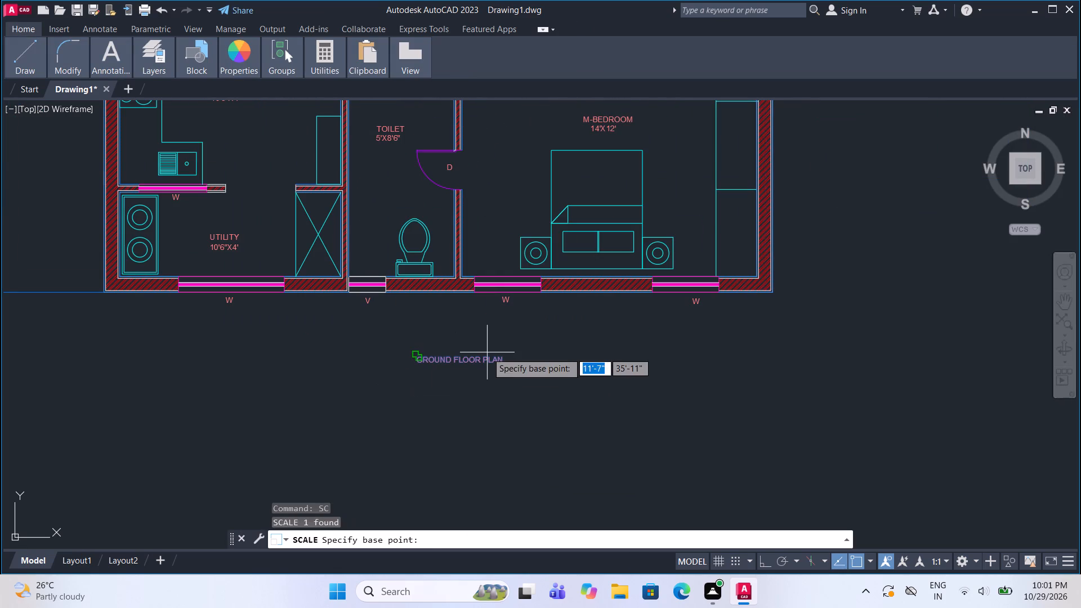
click(464, 361)
key(2)
key(Return)
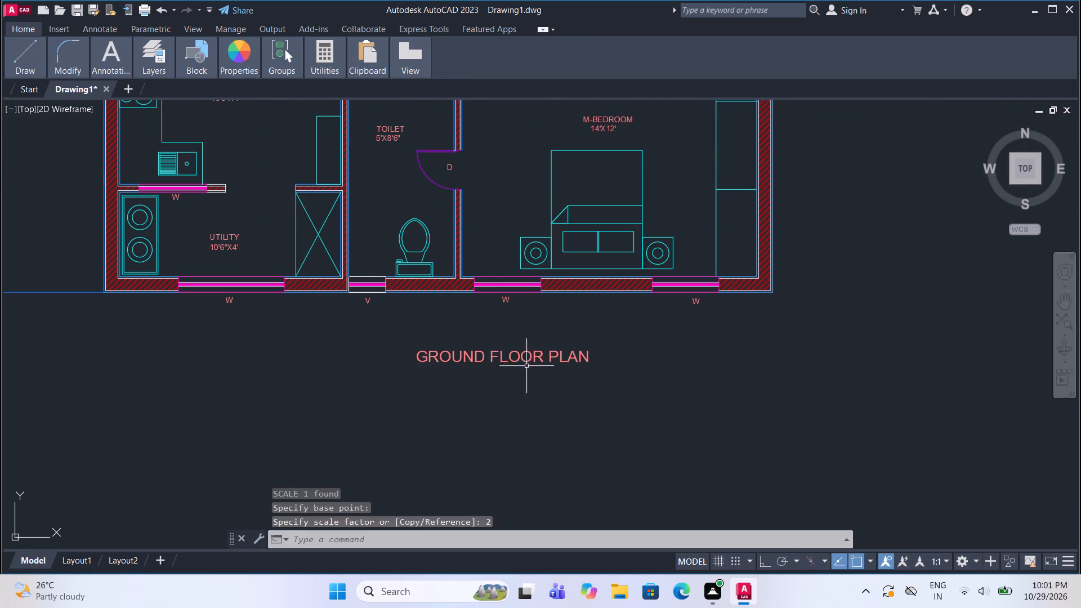
Move the GROUND FLOOR PLAN title westward so it sits centred beneath the plan.
scroll(506, 386, down, 3)
scroll(523, 393, up, 3)
click(494, 360)
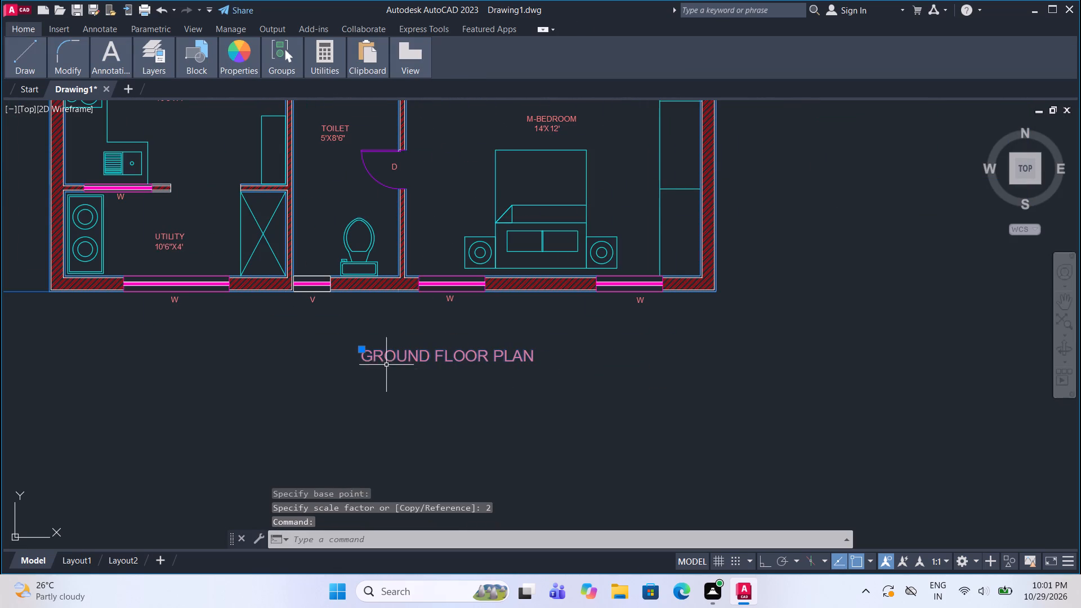
key(m)
key(Return)
double_click(467, 356)
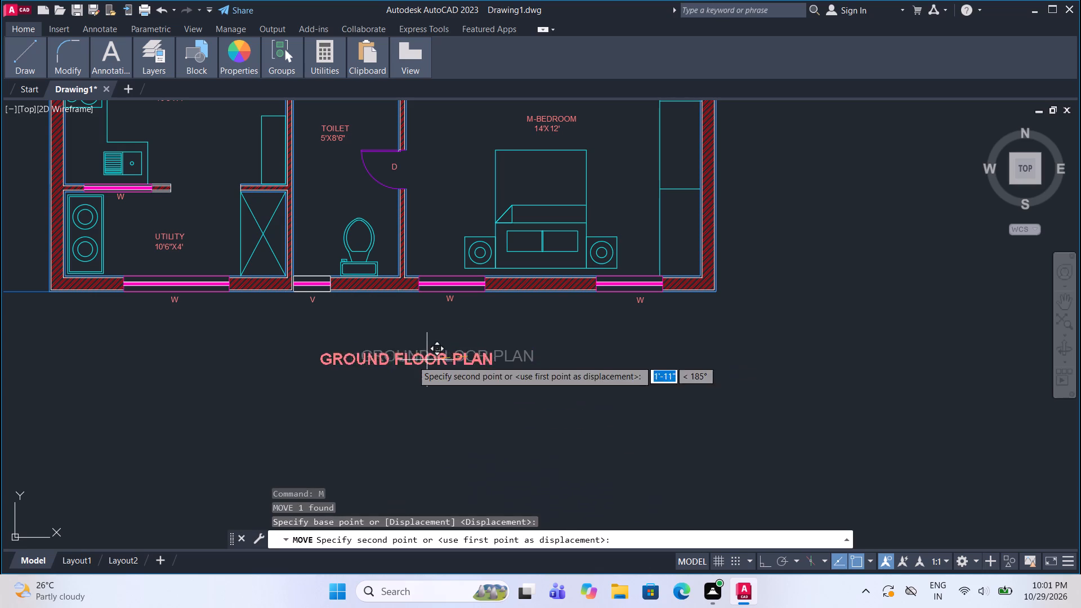
click(400, 356)
scroll(463, 417, down, 3)
scroll(458, 174, up, 1)
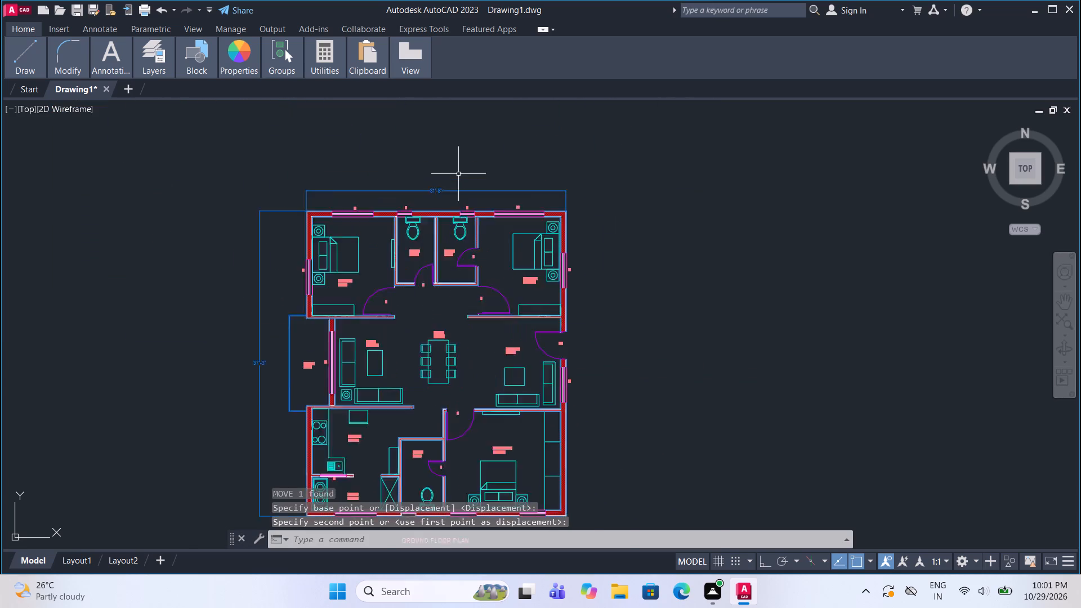
Open the Layout1 sheet and examine how the annotated ground floor plan and its title sit inside the viewport.
scroll(458, 174, up, 2)
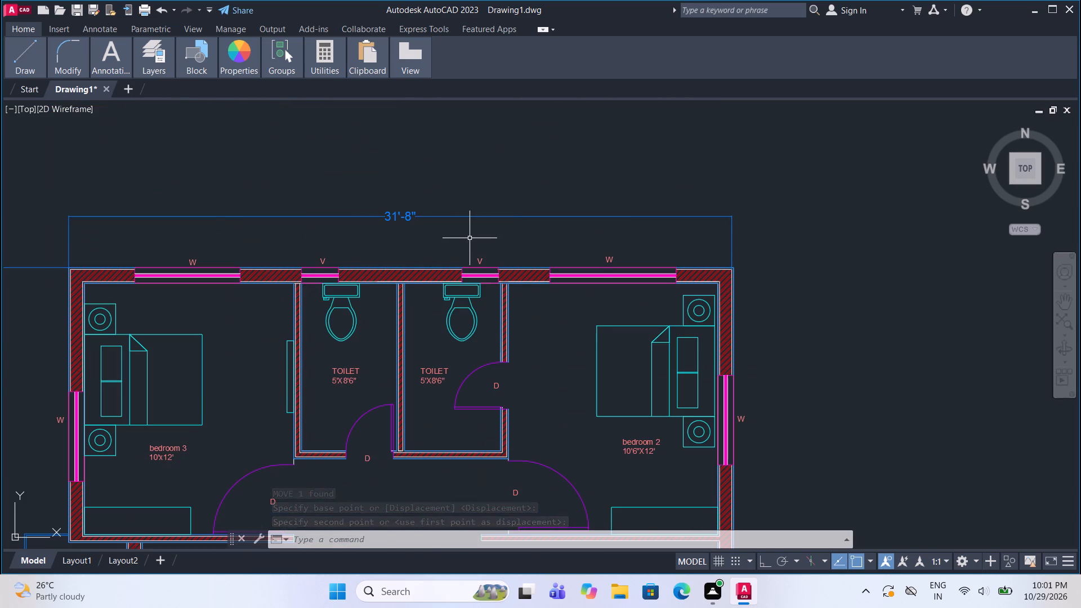
scroll(470, 241, down, 3)
scroll(473, 483, up, 3)
middle_drag(470, 482, 467, 451)
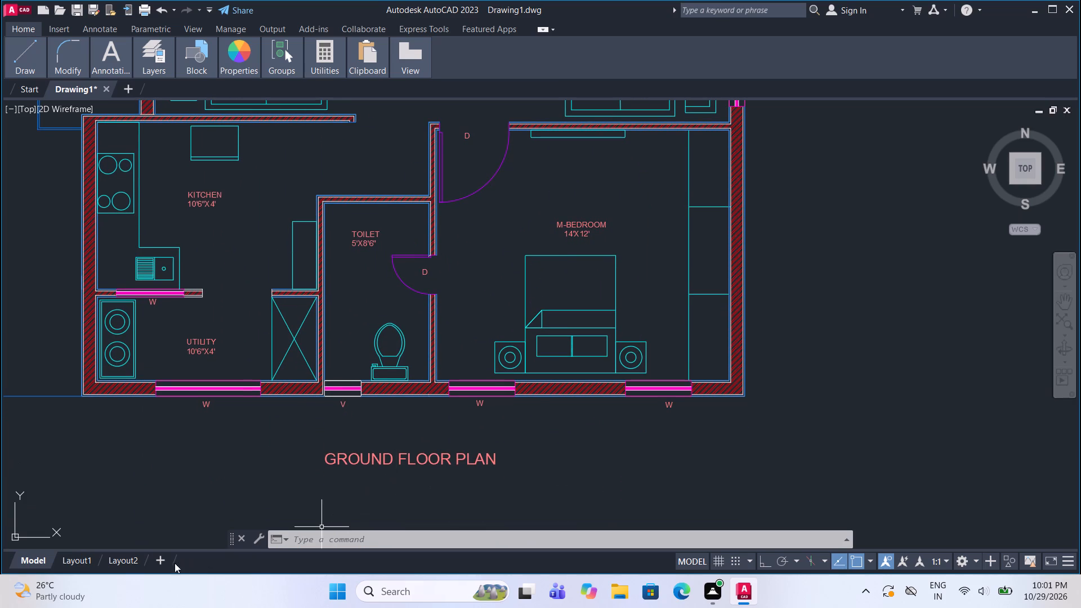
click(72, 561)
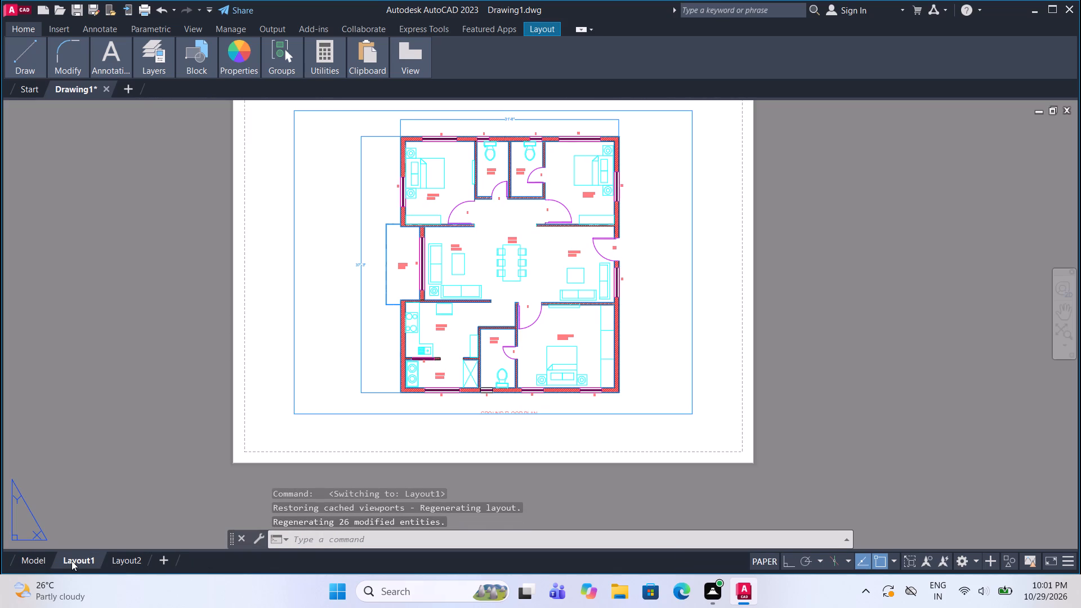
scroll(461, 126, up, 2)
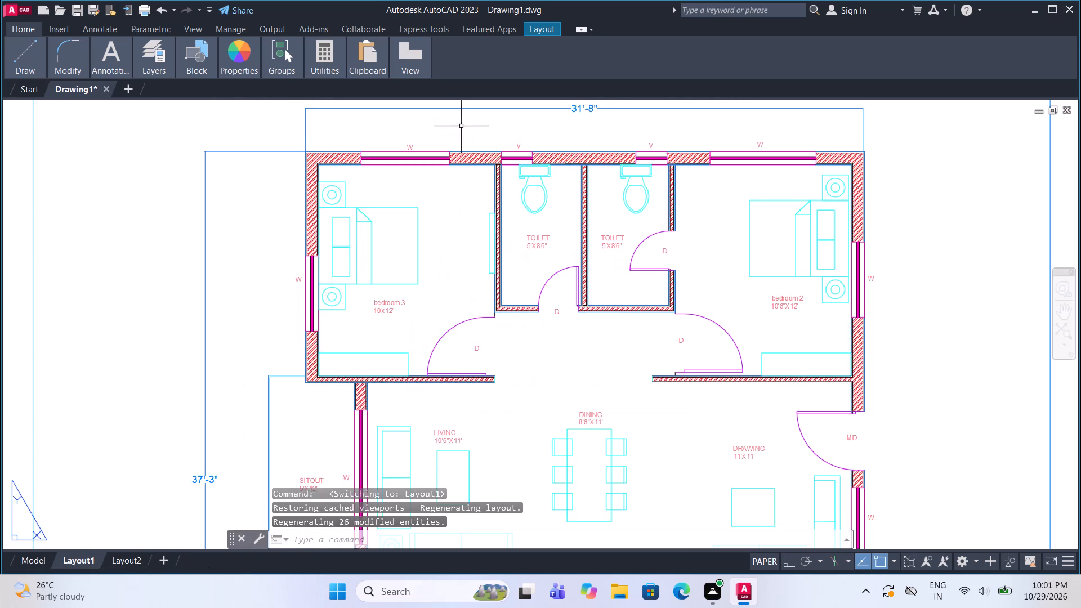
middle_drag(461, 126, 444, 233)
scroll(450, 268, up, 1)
scroll(386, 249, down, 2)
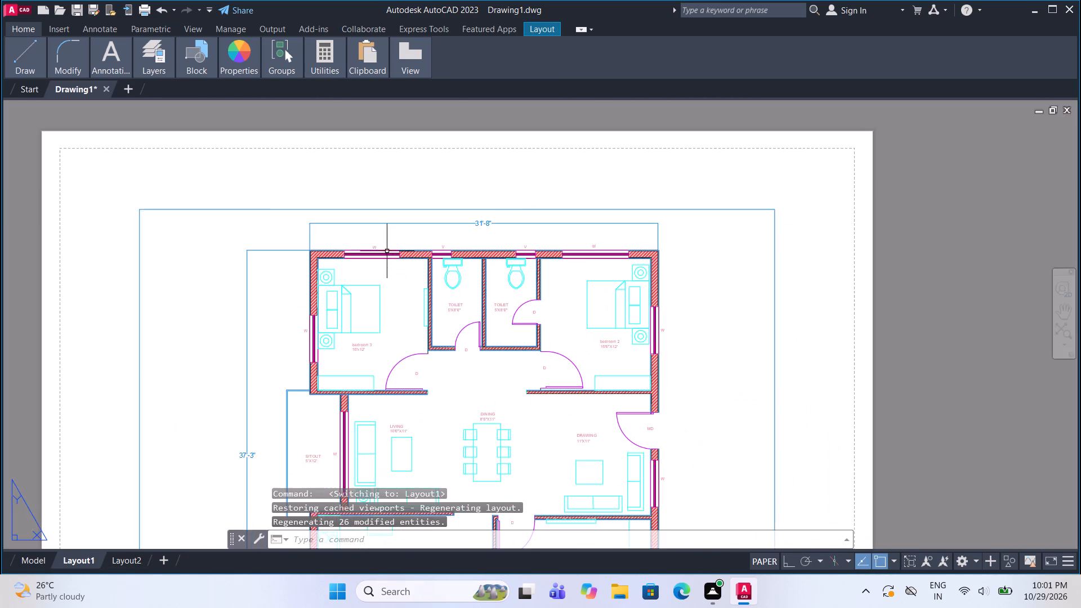
scroll(458, 299, up, 3)
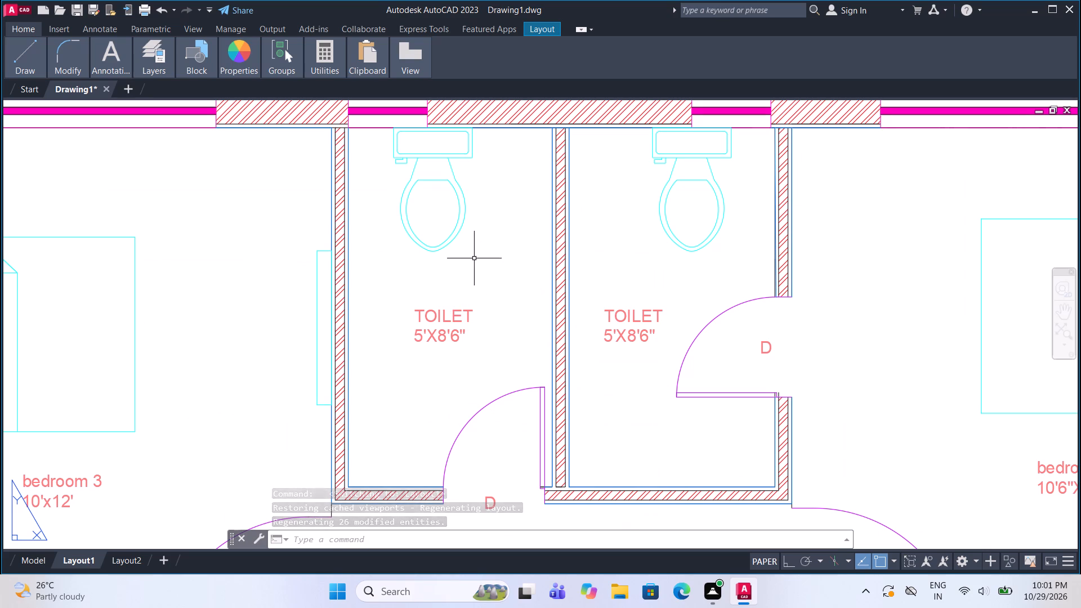
scroll(491, 255, down, 3)
scroll(506, 324, up, 2)
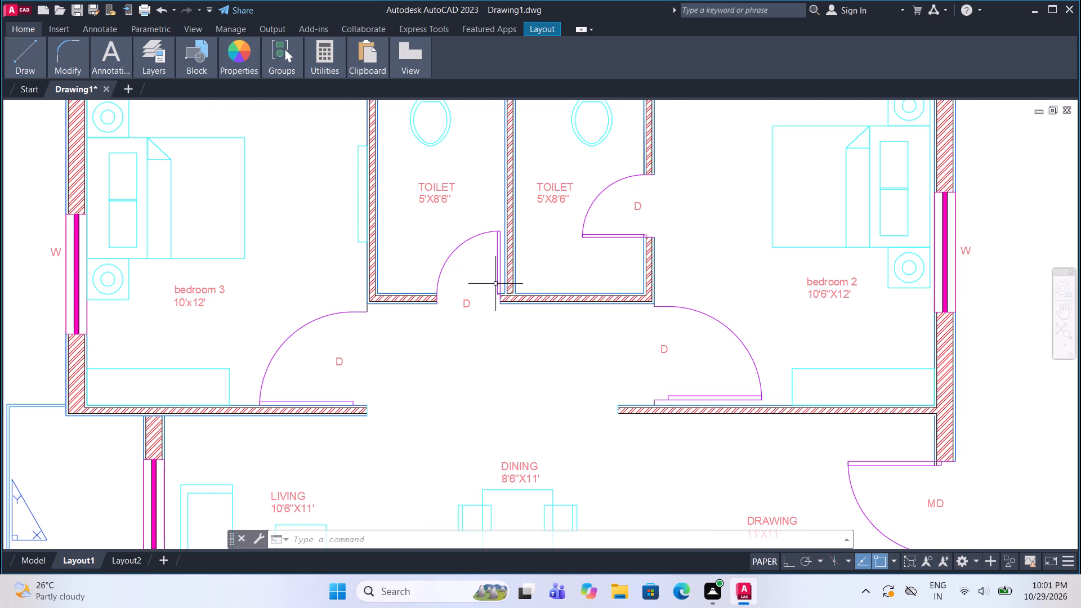
scroll(491, 264, down, 3)
scroll(514, 380, up, 3)
scroll(492, 283, down, 3)
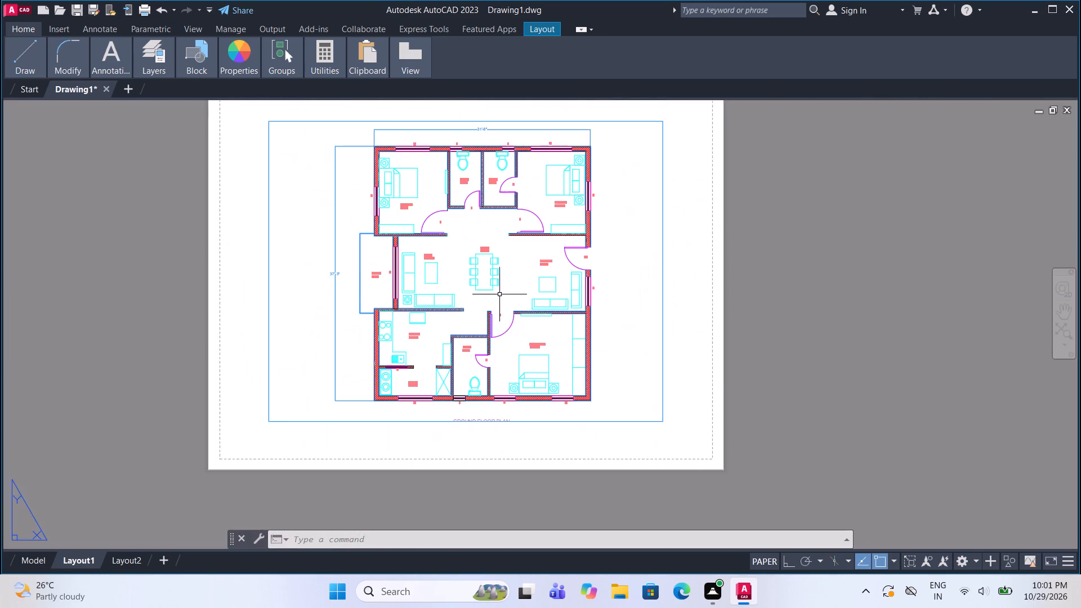
scroll(505, 356, up, 3)
scroll(505, 357, down, 3)
middle_drag(504, 360, 501, 393)
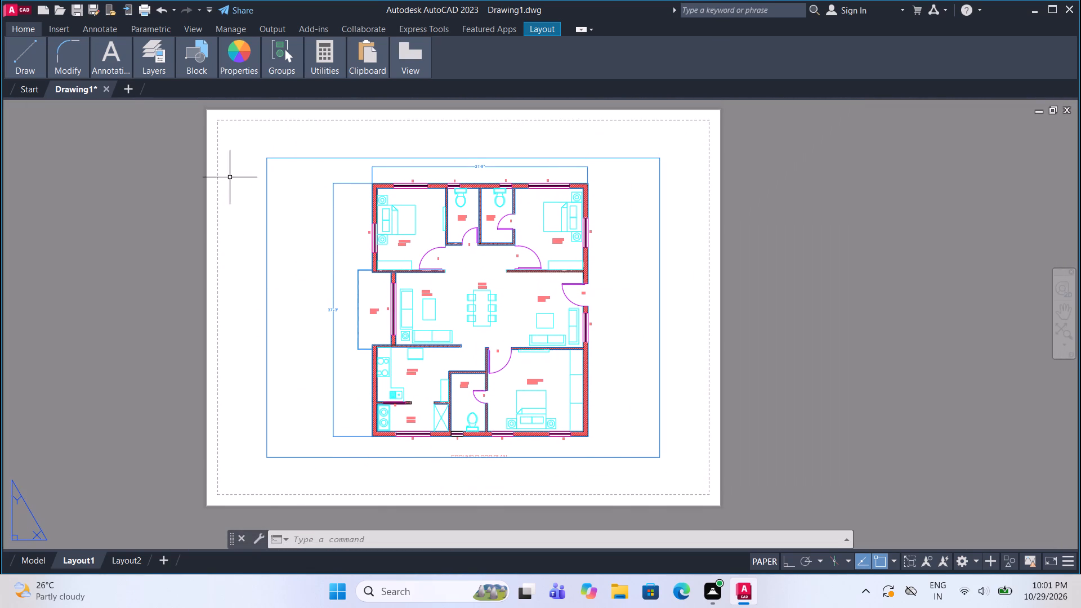
Save the drawing in the Downloads folder under the name 3BHK 29.
click(13, 7)
click(60, 153)
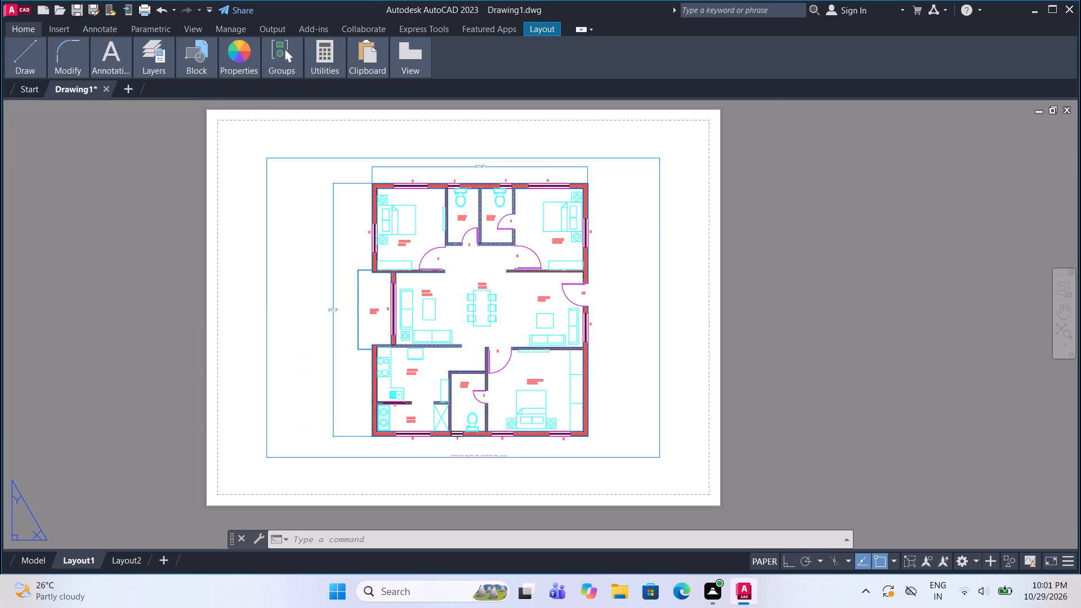
click(489, 145)
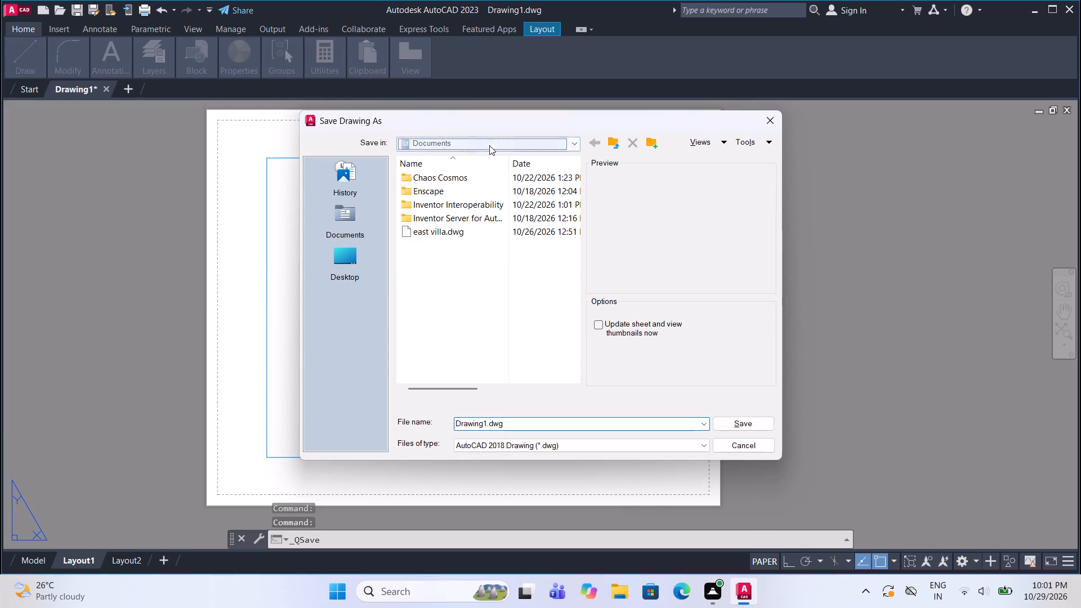
double_click(479, 270)
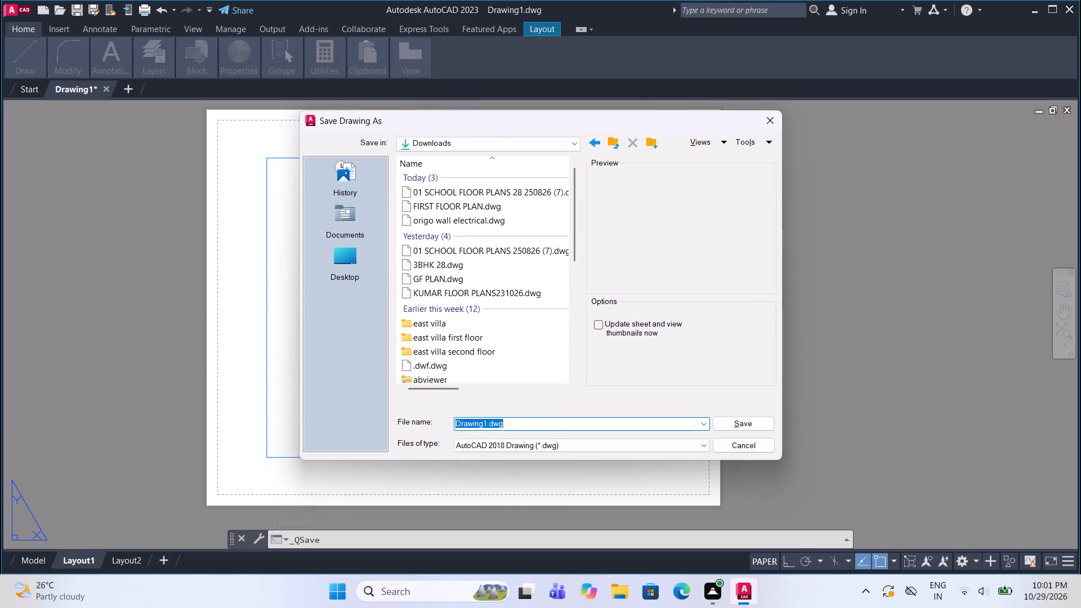
key(3)
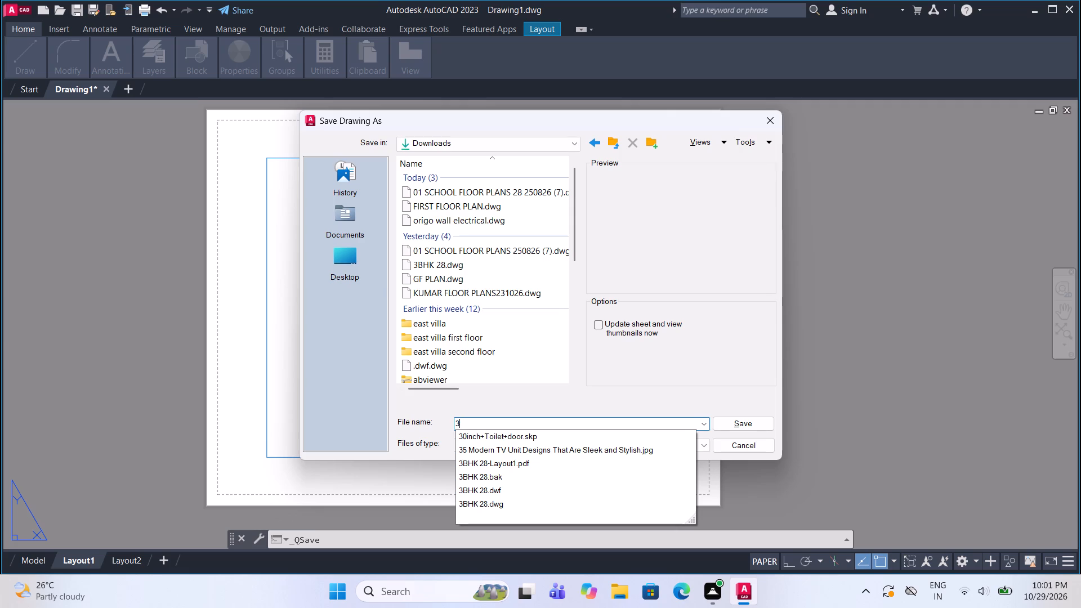
text(BHK)
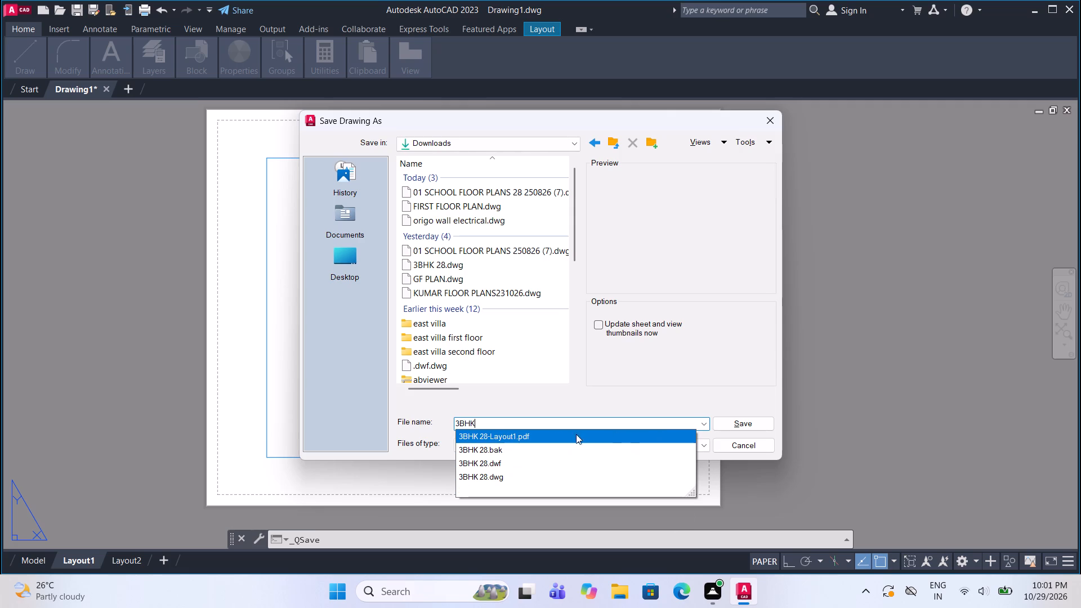
key(space)
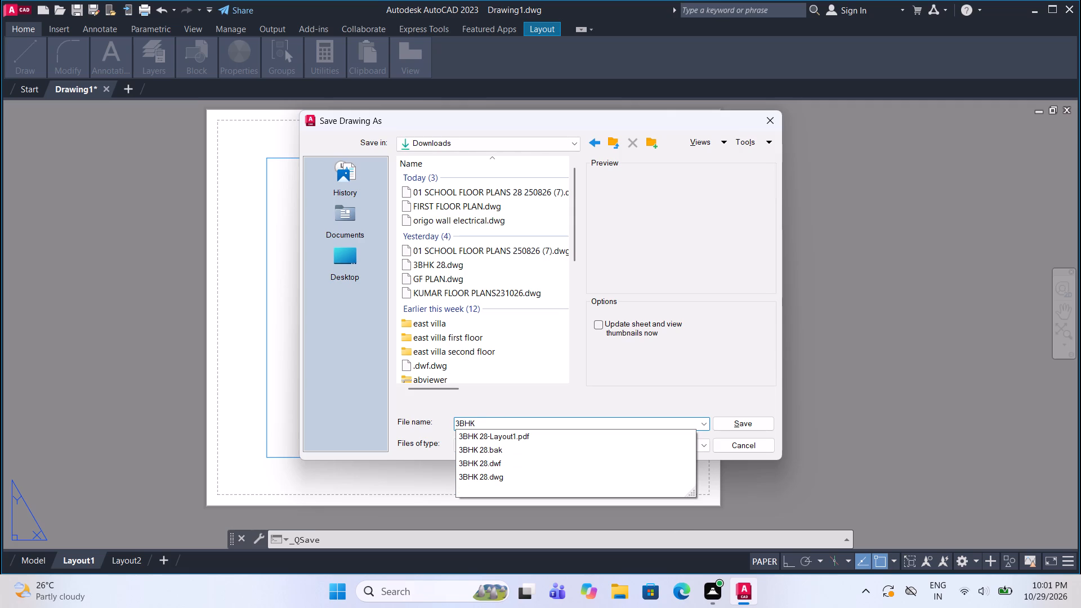
text(29)
click(730, 429)
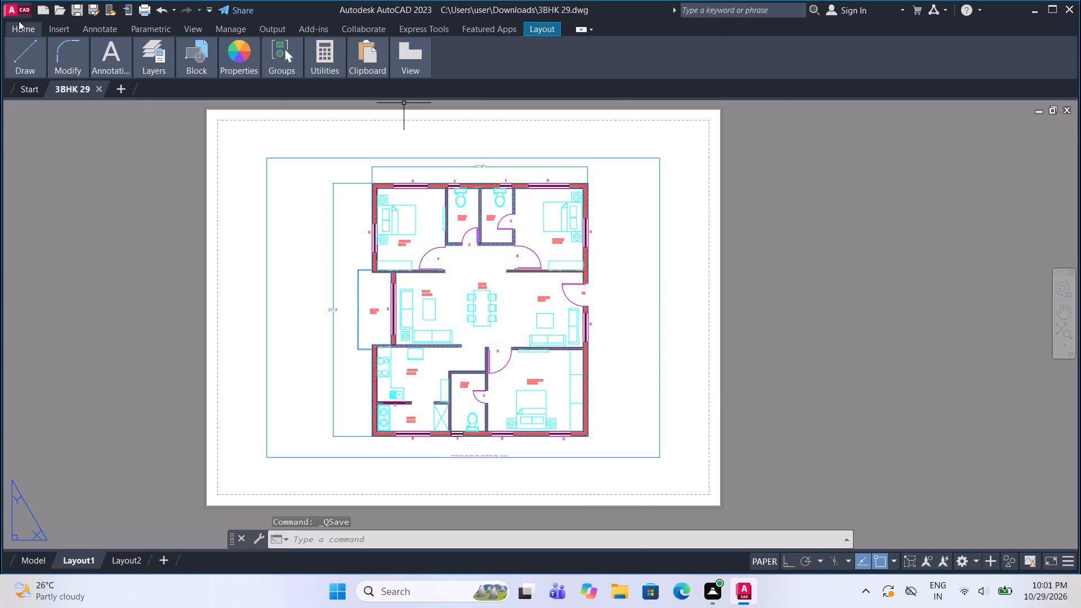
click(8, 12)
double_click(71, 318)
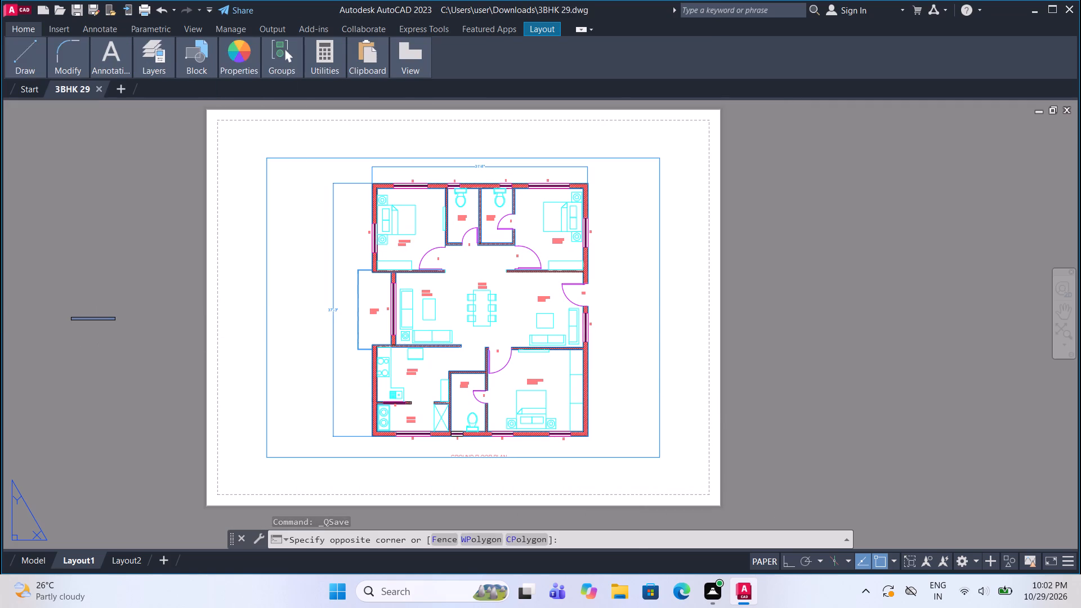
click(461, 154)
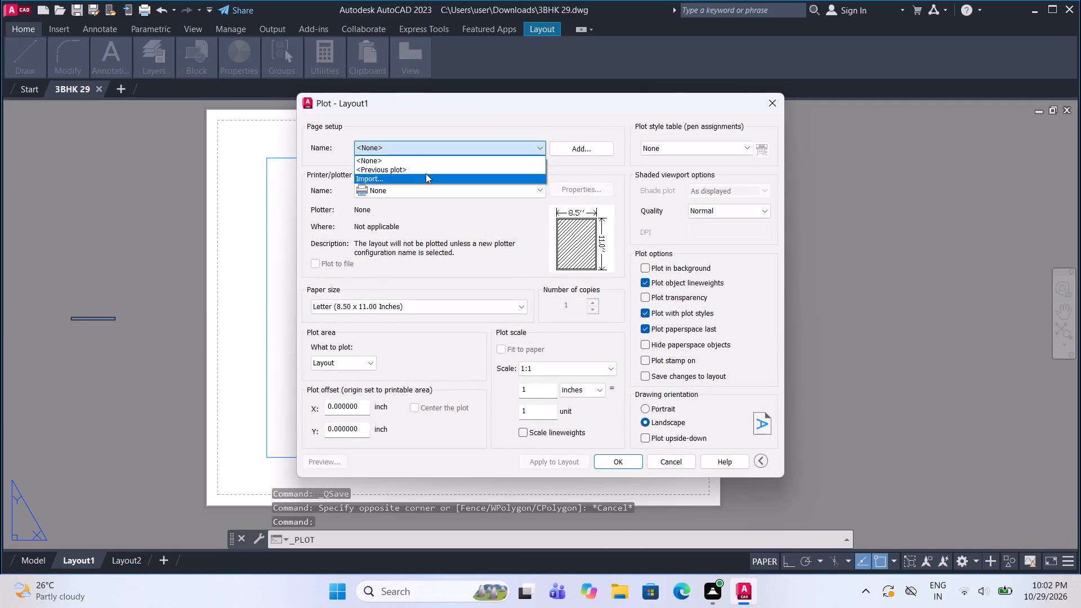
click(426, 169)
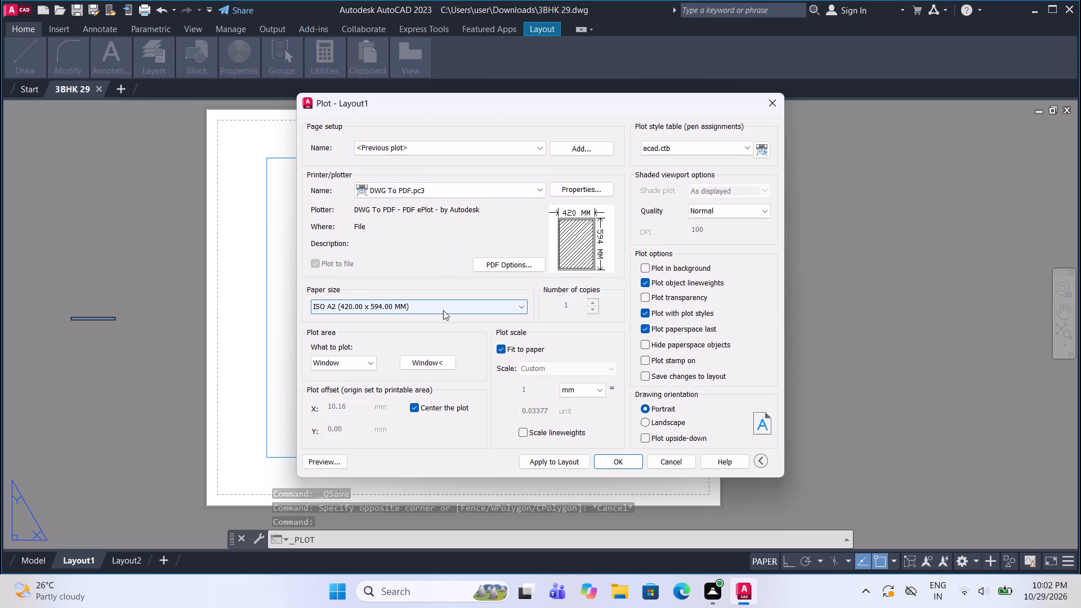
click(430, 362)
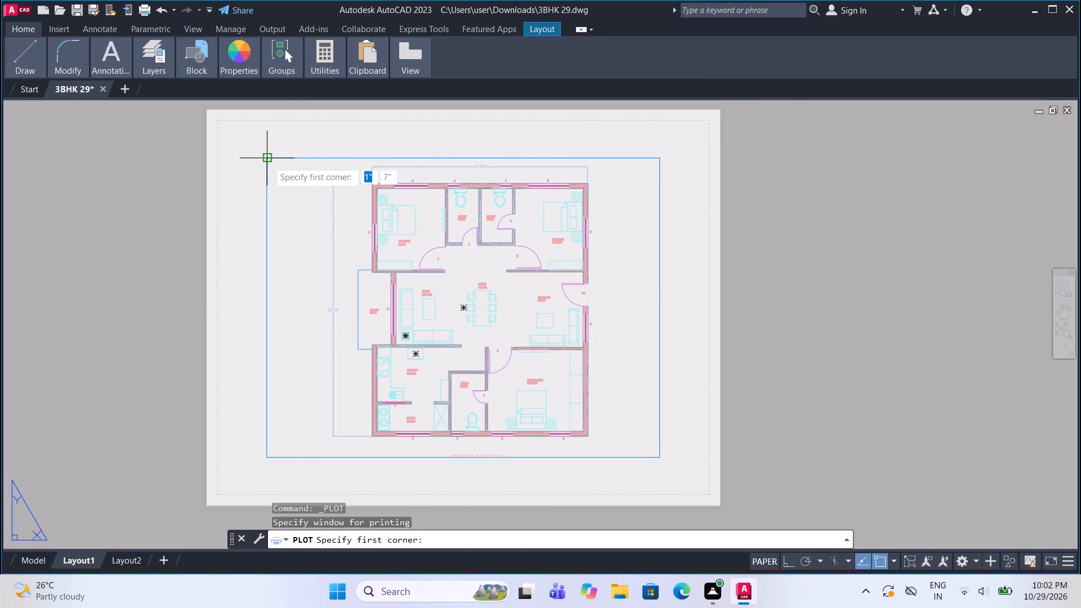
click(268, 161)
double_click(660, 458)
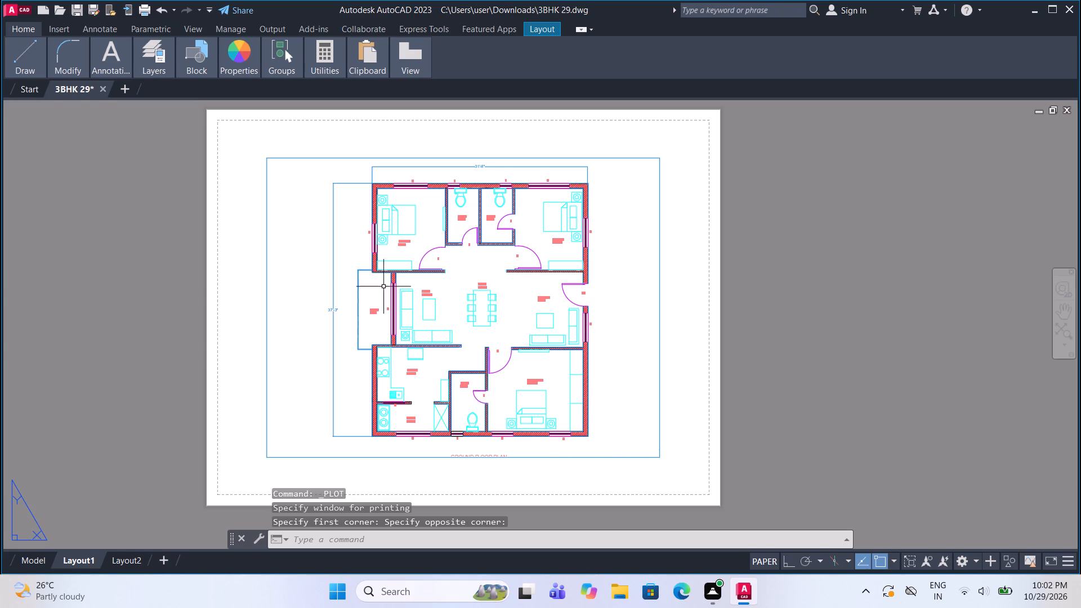
Set up Layout1's plot from the previous plot settings, with a window around the viewport frame, and apply it to the layout.
click(7, 6)
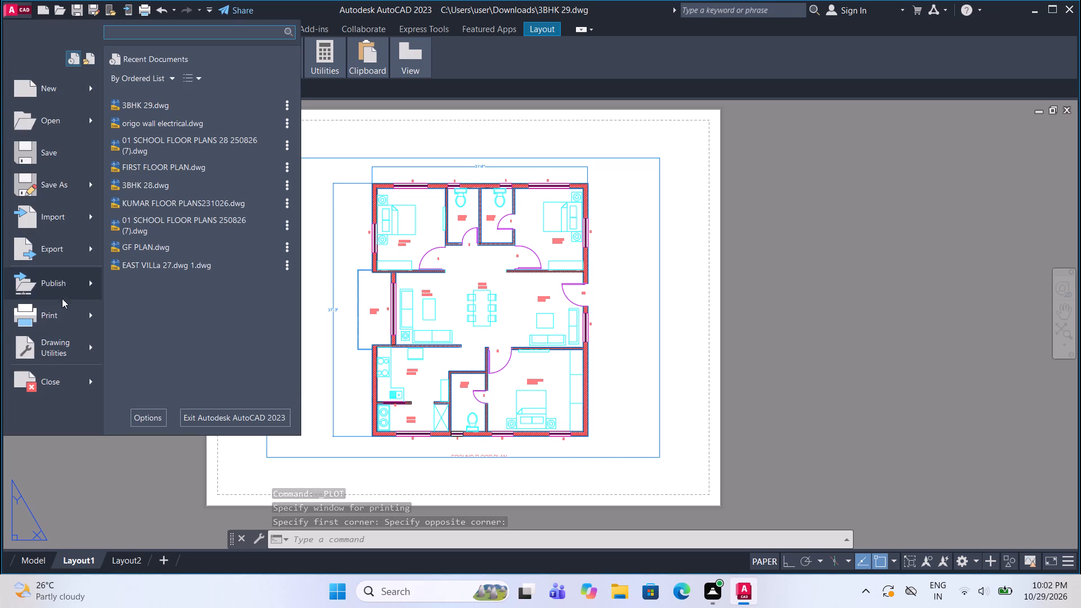
click(56, 315)
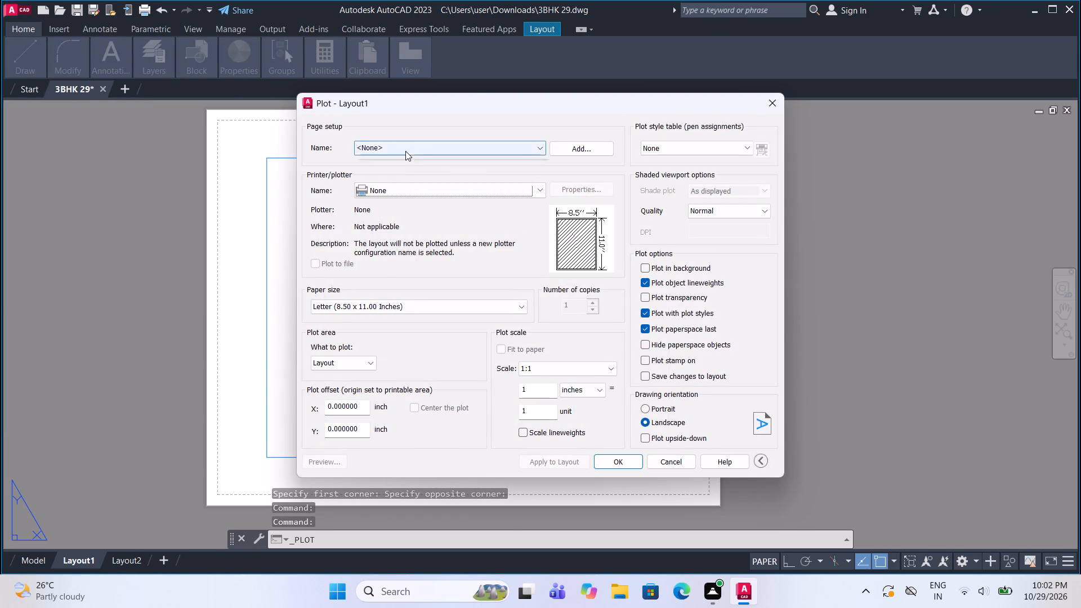
click(405, 151)
click(401, 167)
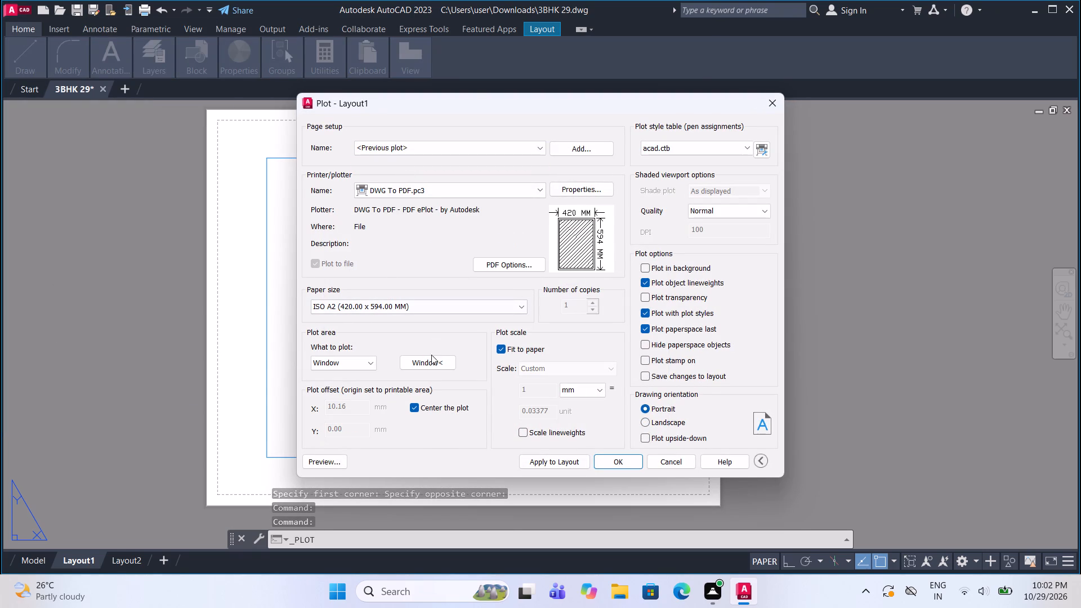
click(431, 363)
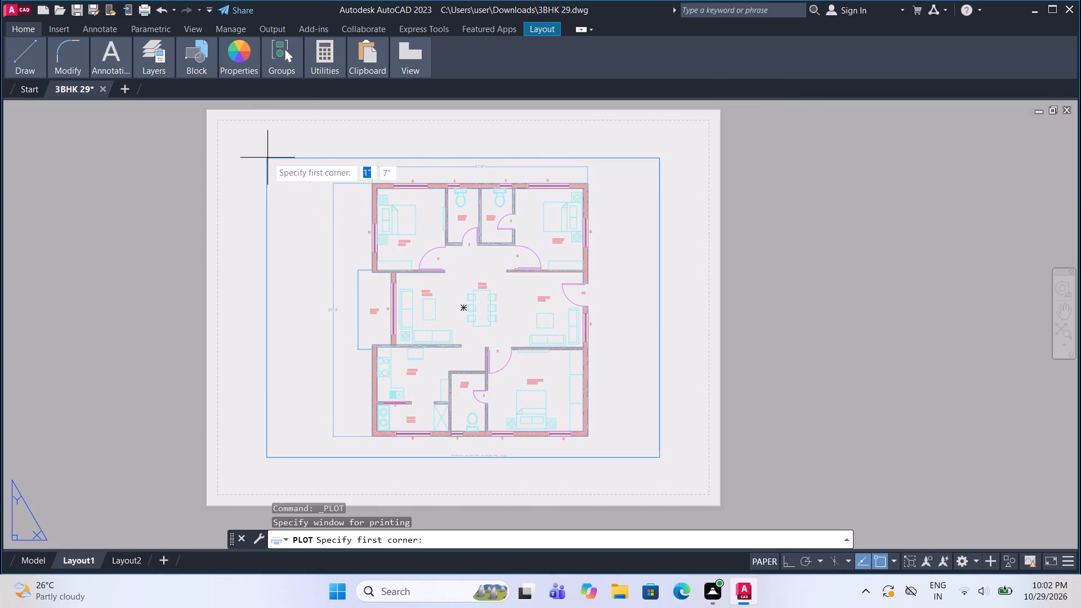
click(267, 157)
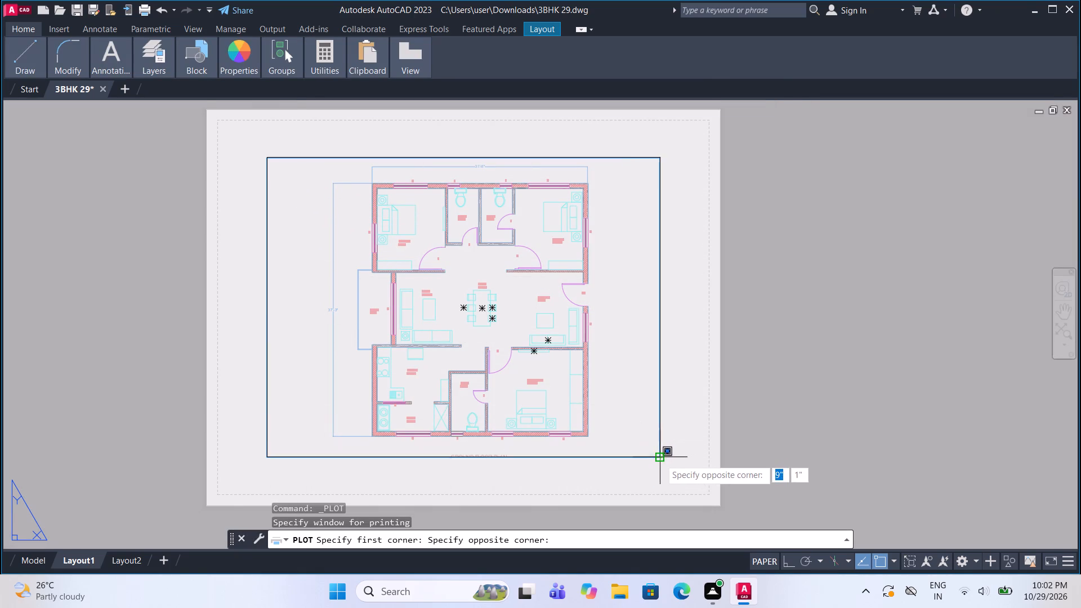
click(660, 459)
click(573, 463)
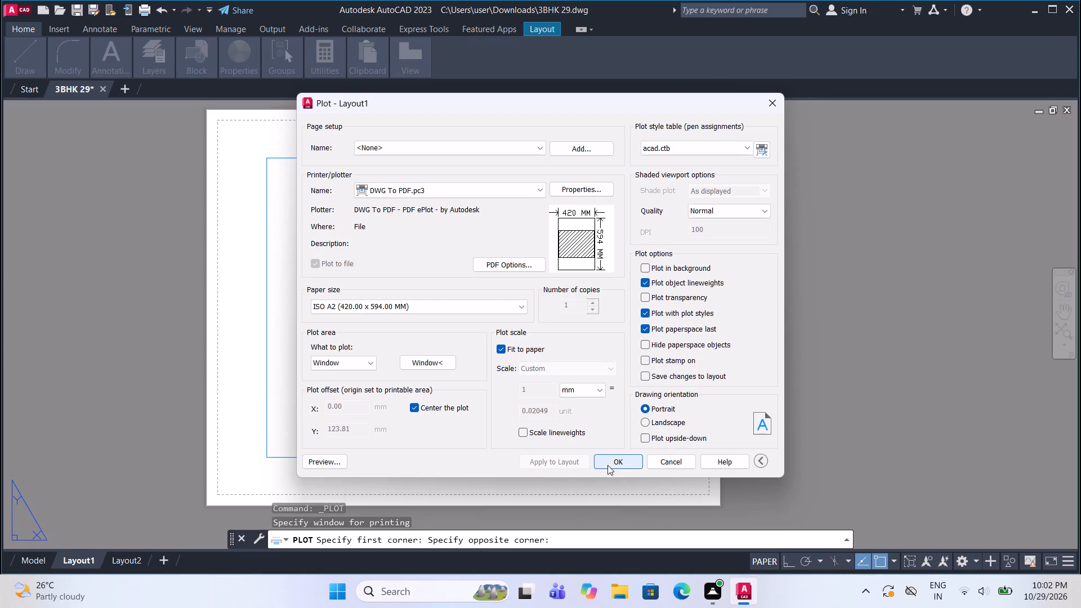
Plot Layout1 to PDF, saving it in the Downloads folder as 3BHK 29-Layout1.pdf.
click(607, 465)
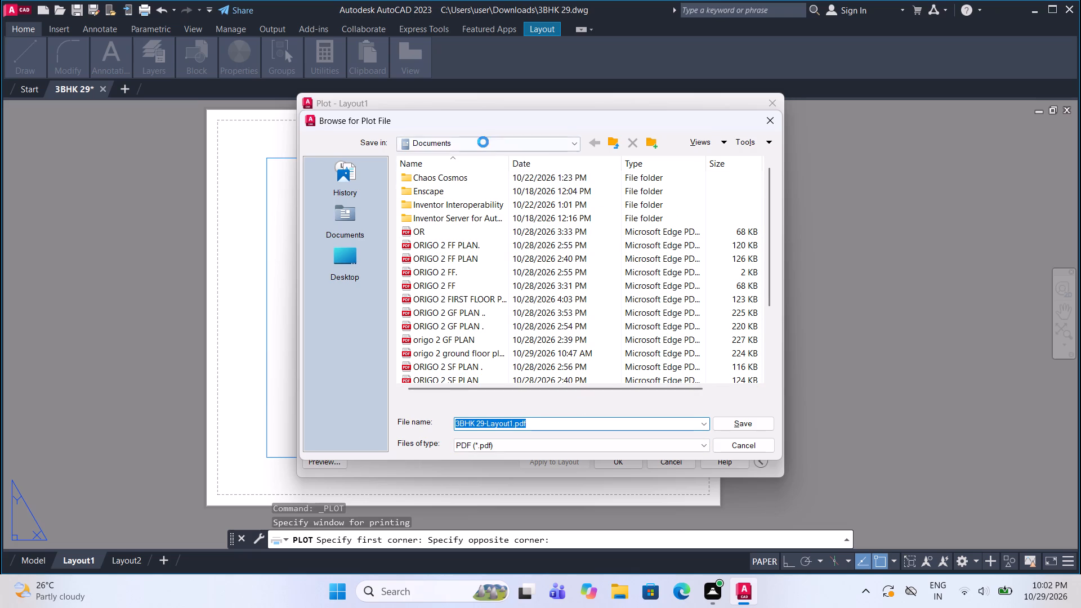
click(483, 142)
click(478, 266)
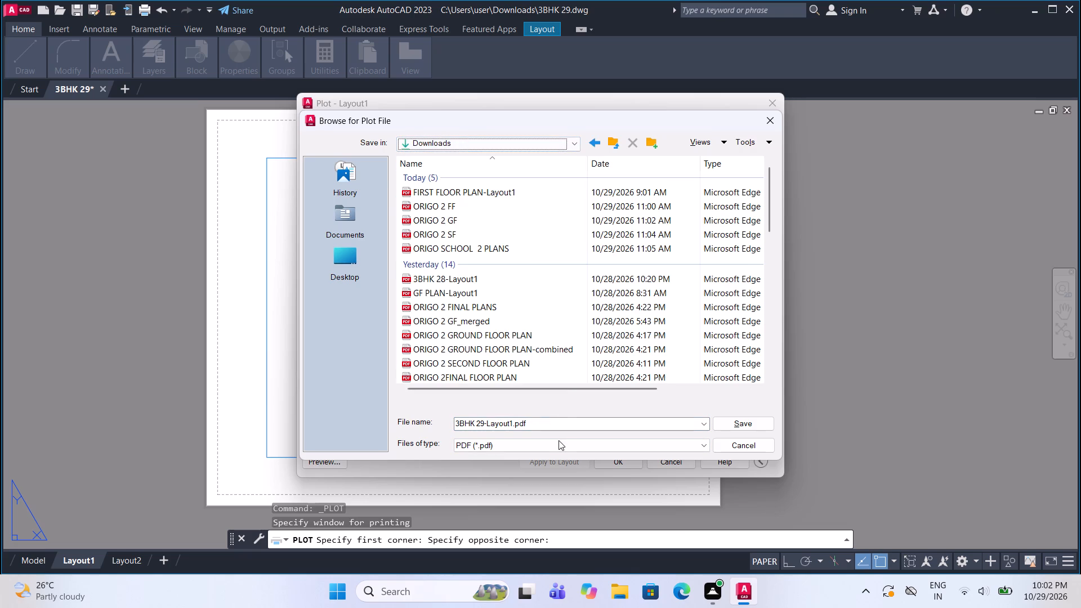
click(732, 422)
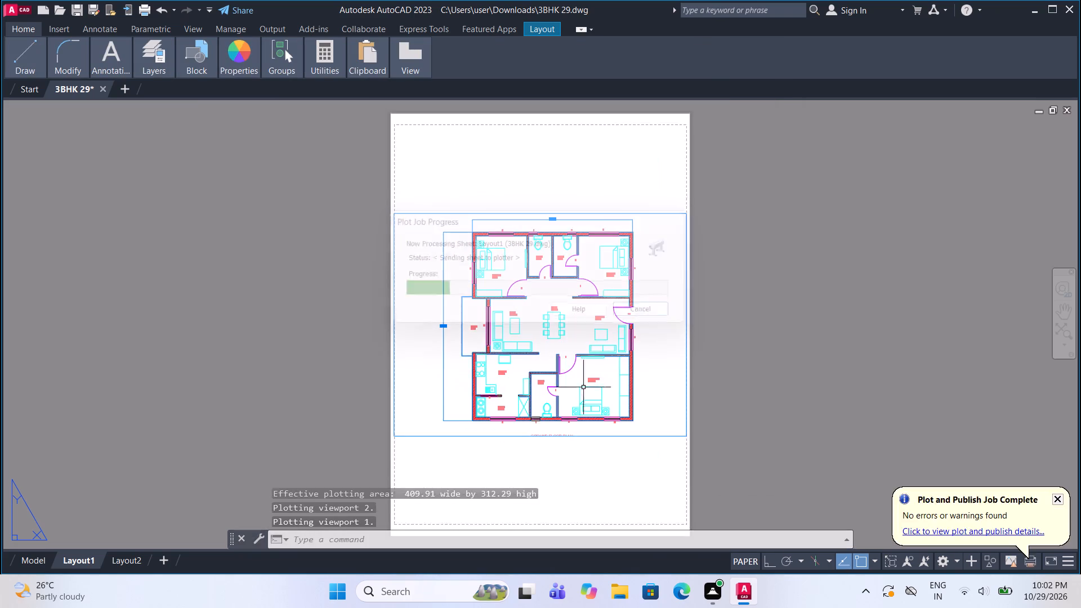
Check the plotted PDF from the top of the plan to the drawing title, and close it.
scroll(424, 322, down, 4)
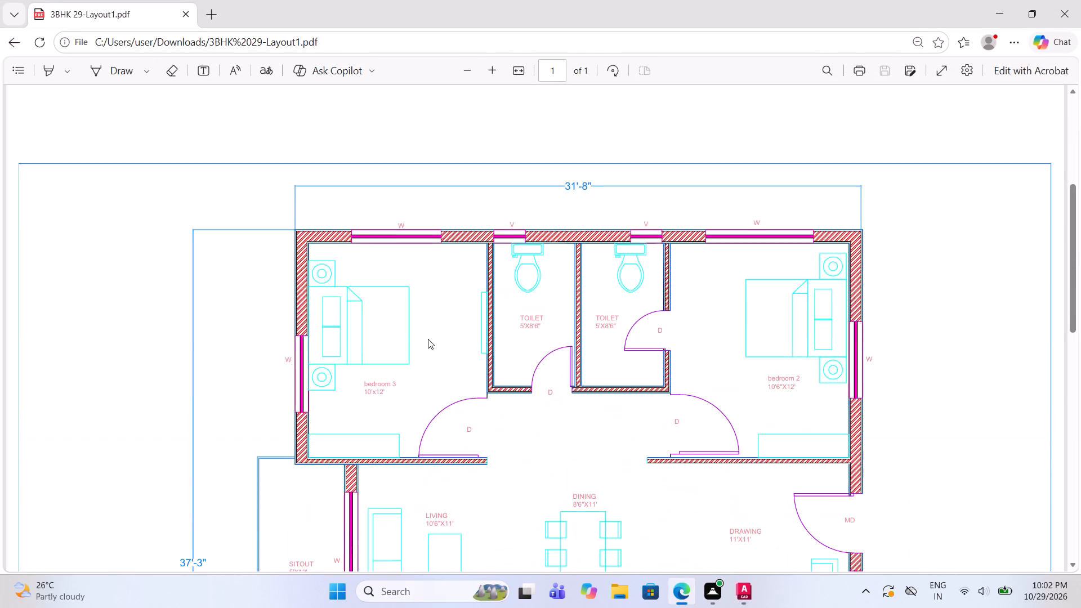
scroll(428, 339, down, 13)
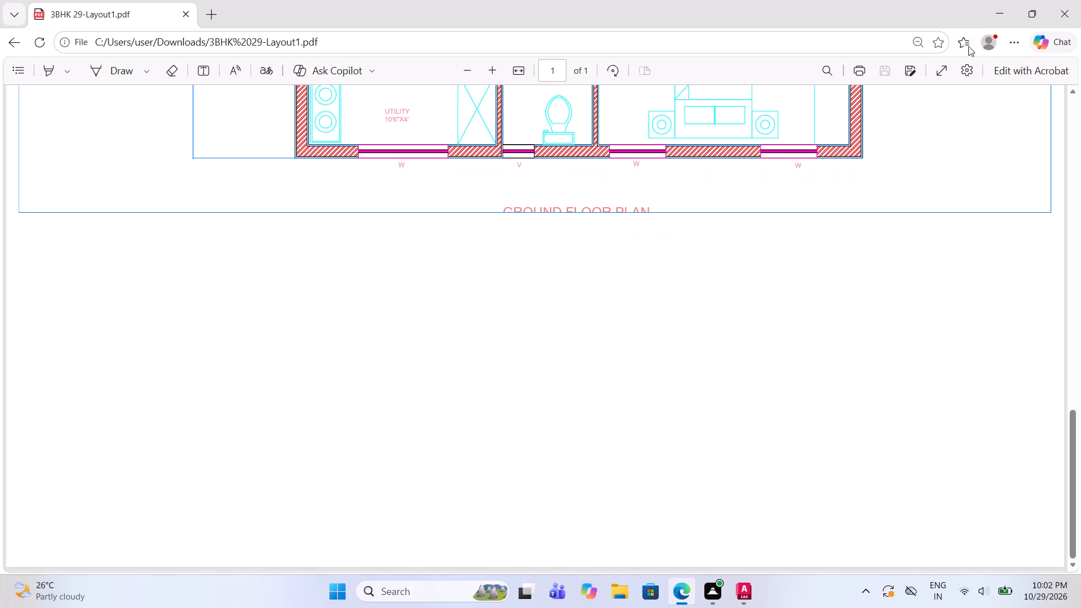
click(1066, 16)
Reframe the floor plan inside Layout1's viewport with a zoom window enclosing the dimensions and drawing title, and return to paper space.
scroll(564, 450, up, 3)
scroll(564, 450, down, 3)
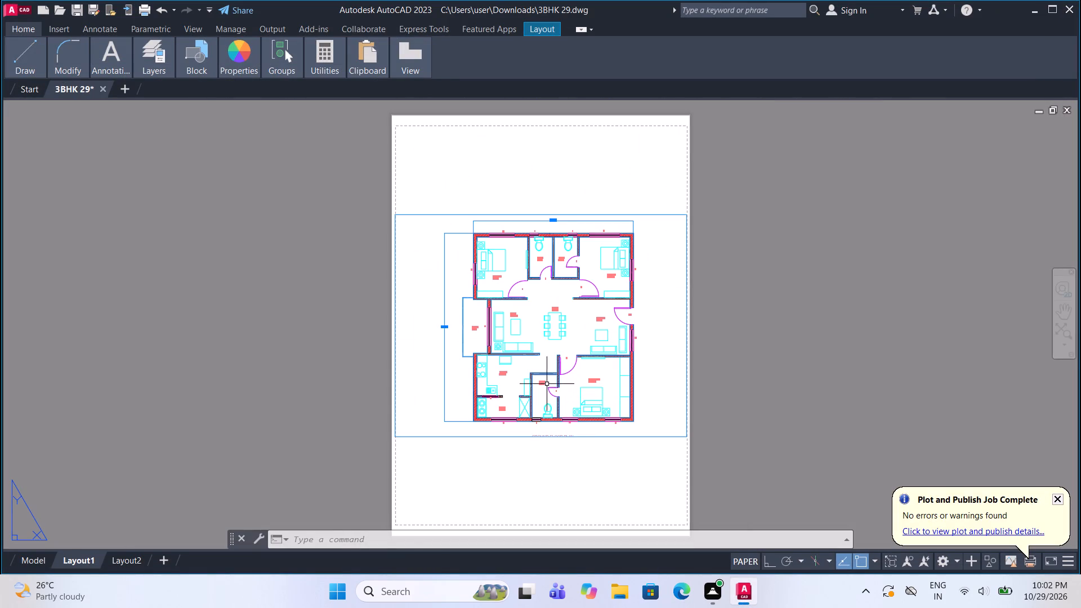
double_click(425, 383)
scroll(441, 383, down, 2)
scroll(468, 381, up, 1)
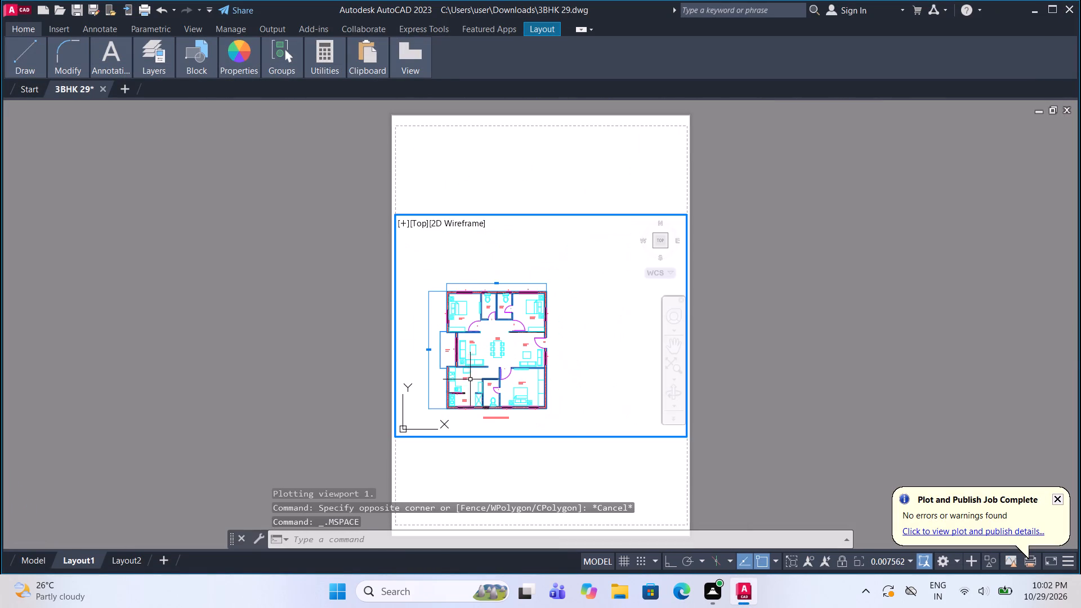
middle_drag(486, 367, 510, 354)
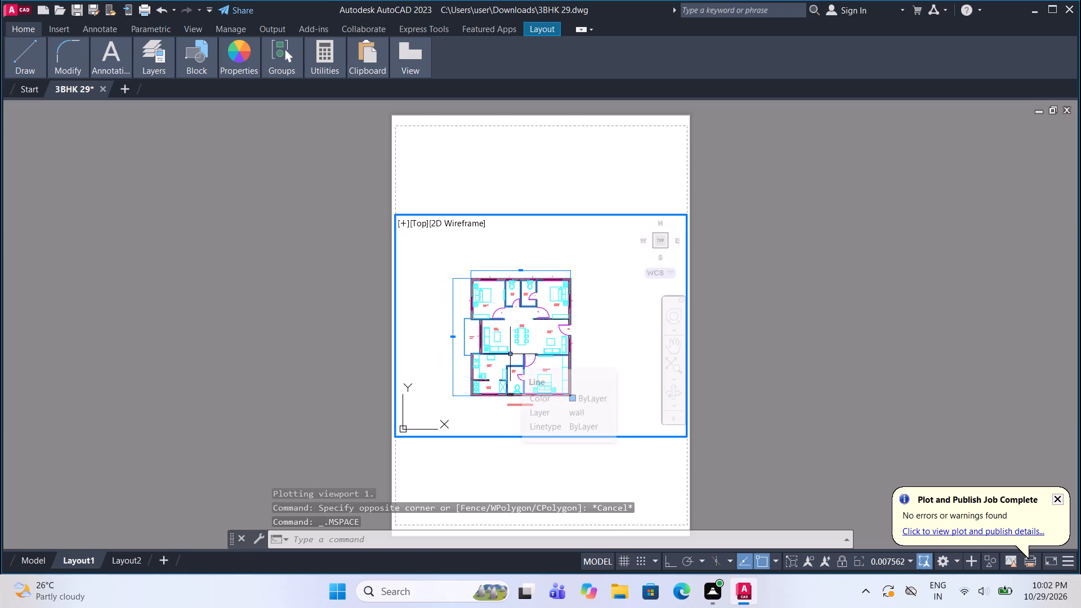
key(z)
key(Return)
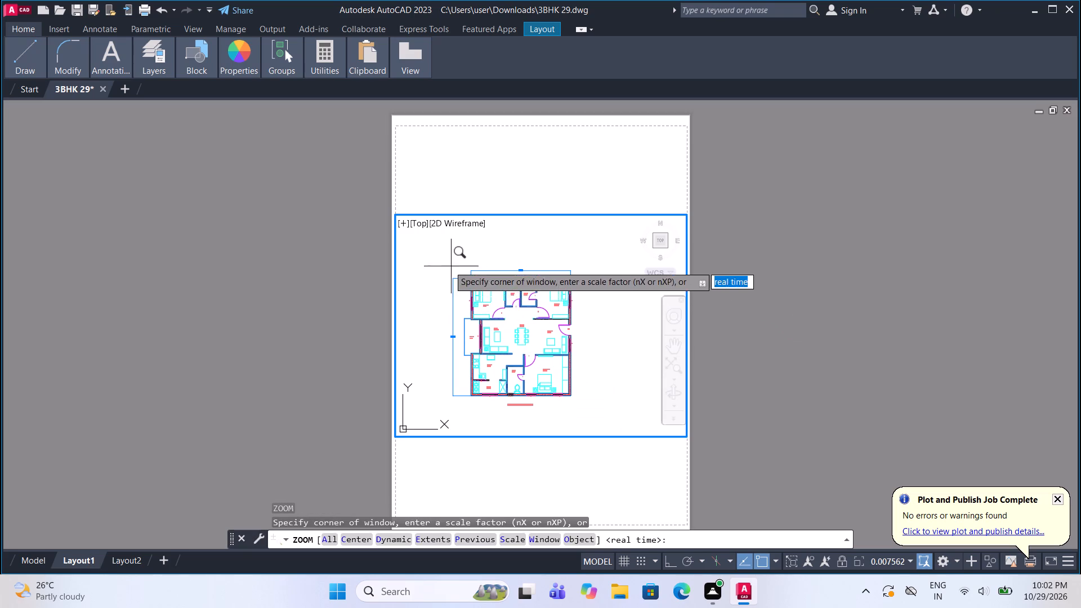
click(445, 263)
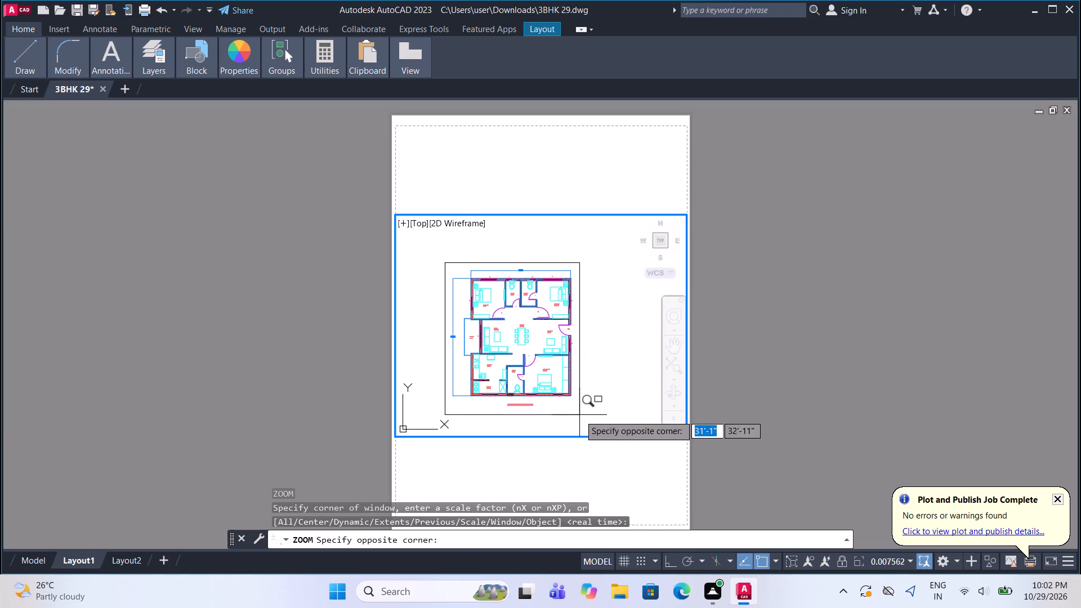
click(579, 415)
double_click(289, 380)
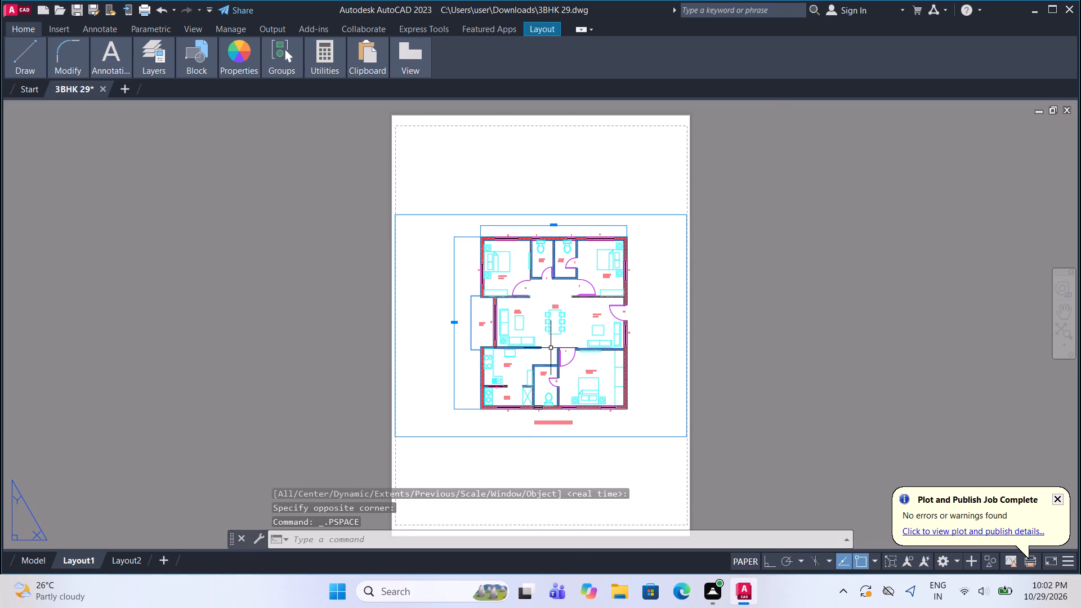
Set up Layout1's plot from the previous plot settings, with the plot window around the viewport frame.
scroll(555, 349, up, 1)
middle_drag(555, 349, 531, 349)
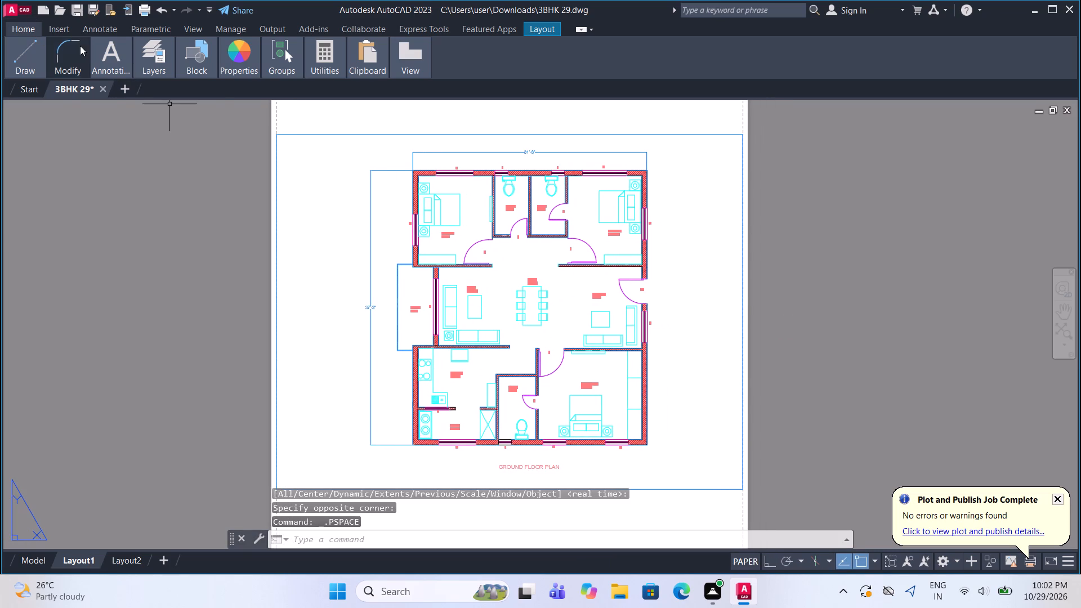
click(10, 10)
click(59, 306)
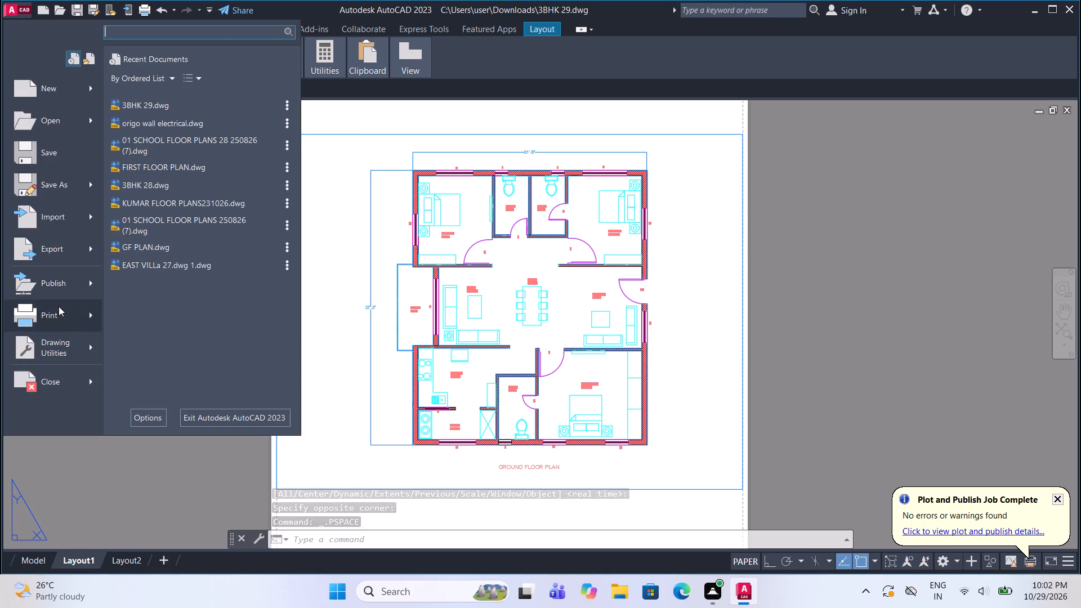
click(427, 154)
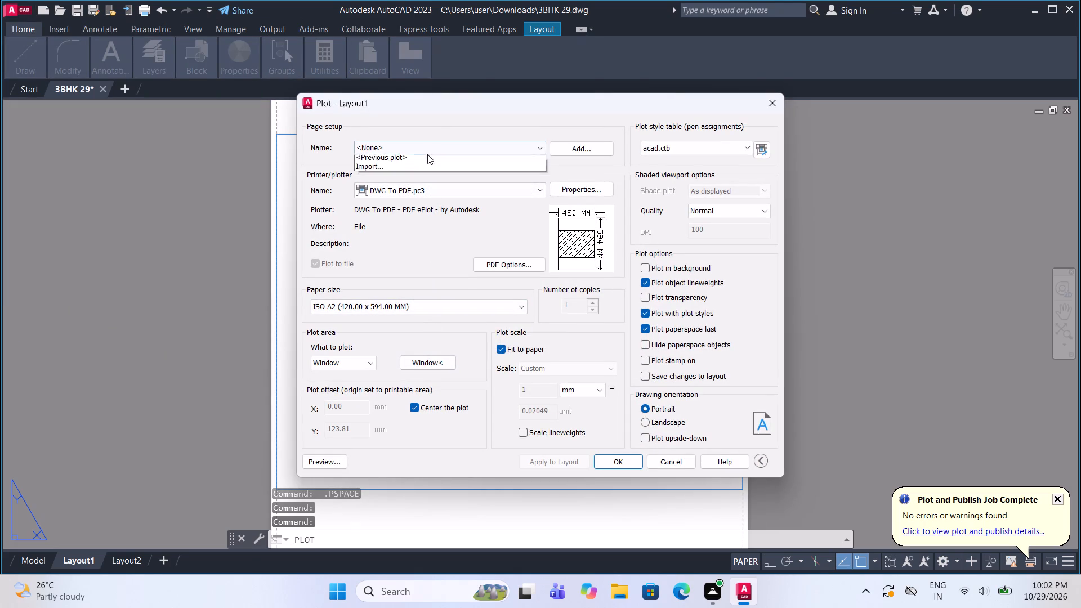
click(425, 167)
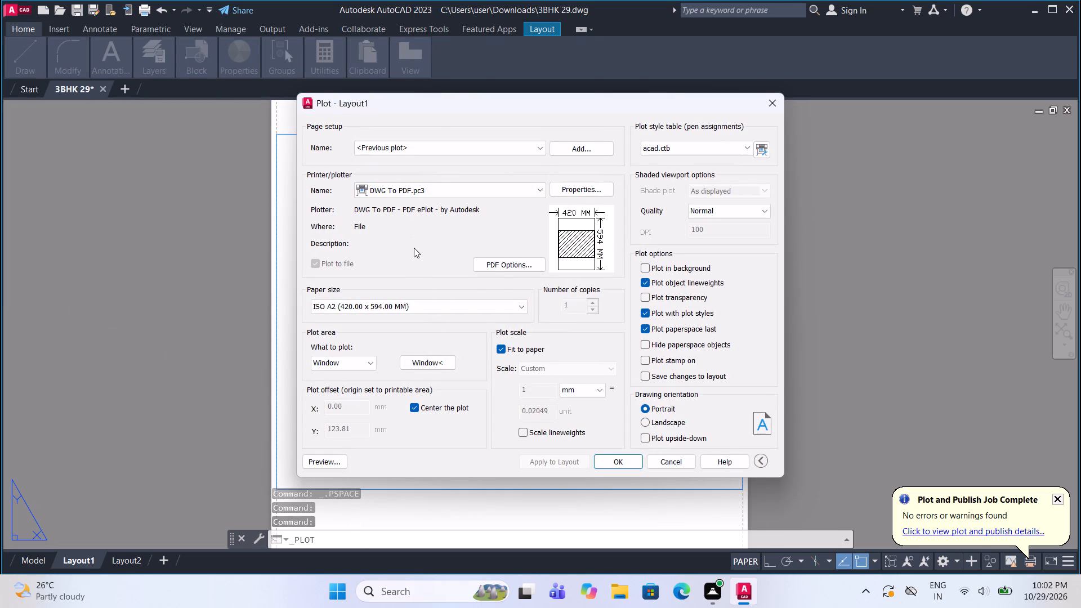
click(422, 361)
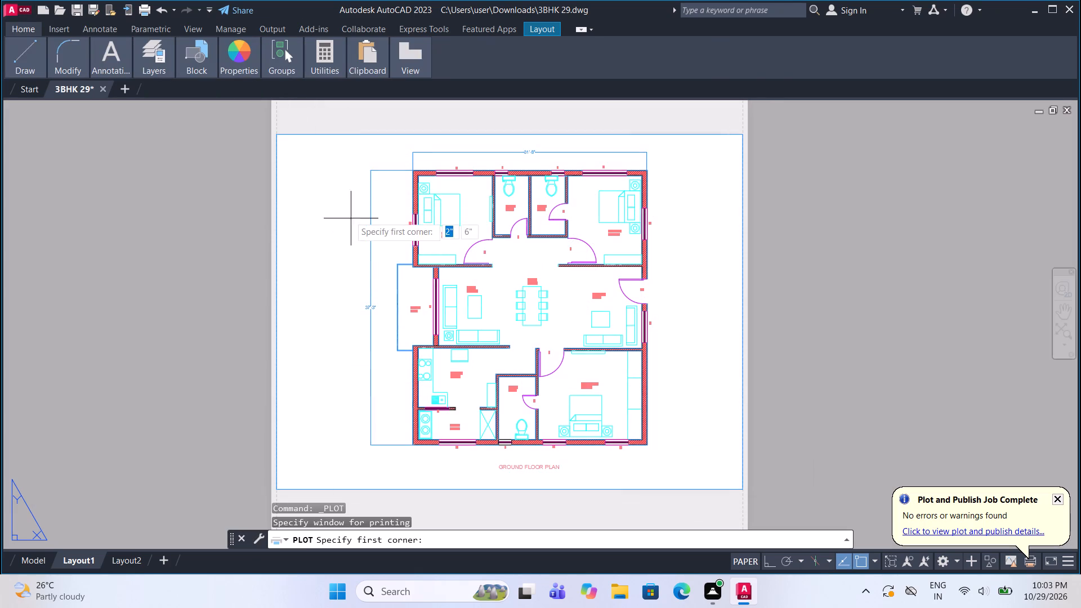
click(276, 133)
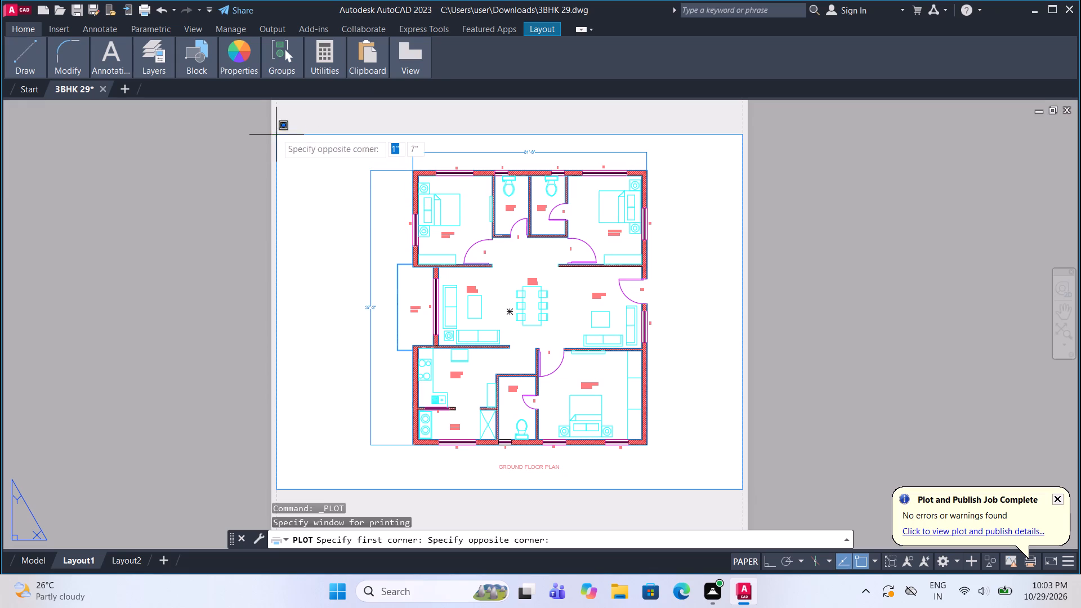
click(742, 491)
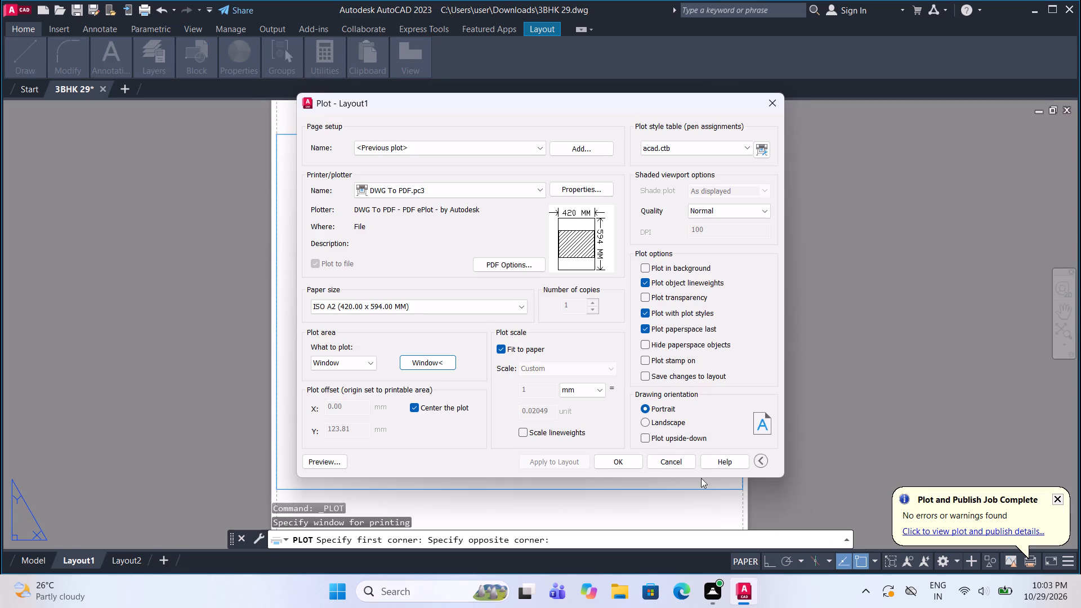
Plot Layout1 to PDF in the Downloads folder, overwriting the existing 3BHK 29-Layout1 file.
click(633, 467)
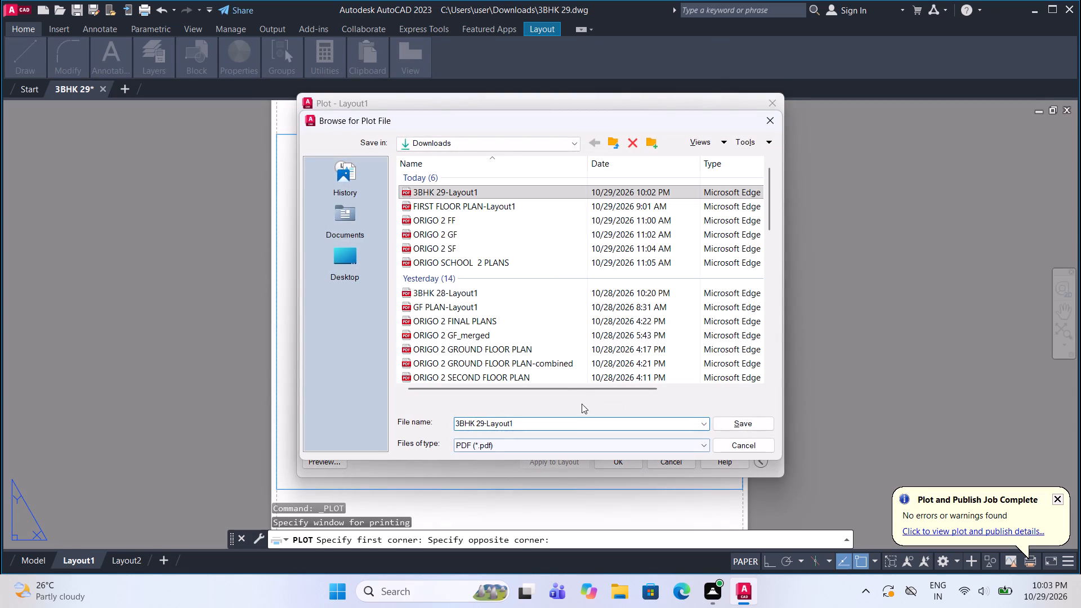
click(736, 419)
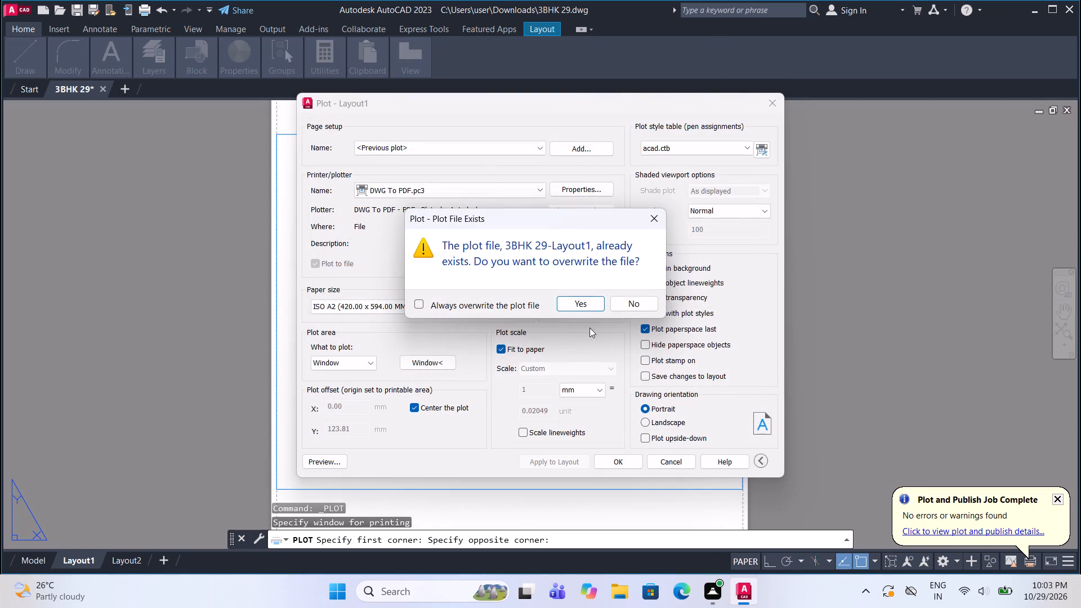
click(588, 301)
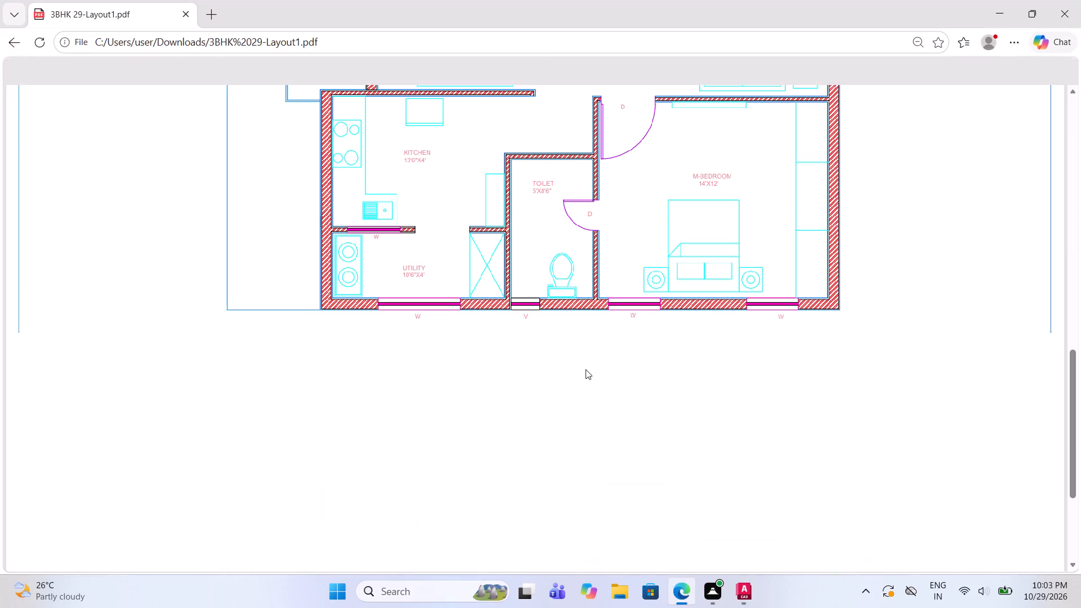
Check the replotted PDF from the bottom of the sheet up to the top of the plan, and close it.
scroll(589, 385, down, 2)
scroll(596, 400, up, 9)
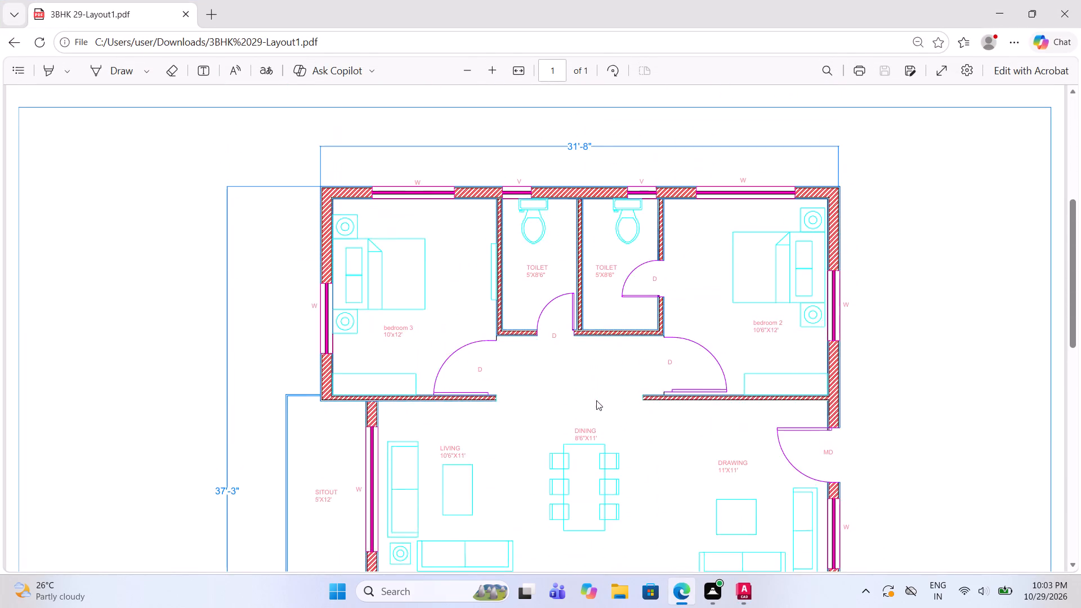
scroll(596, 400, up, 5)
double_click(1077, 2)
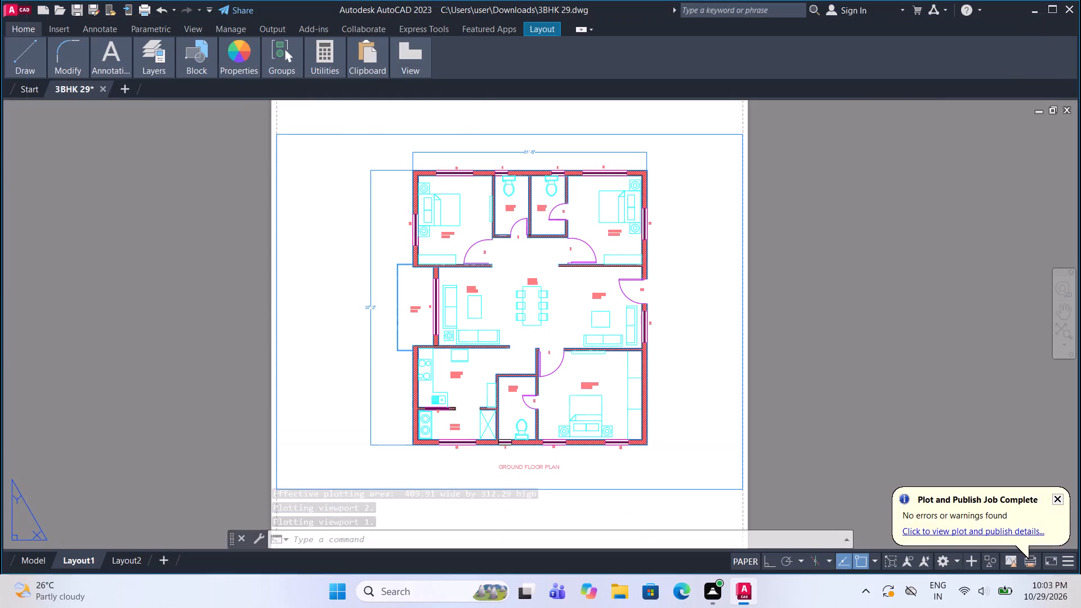
Export the current layout as the DWF file 3BHK 29.dwf in the Downloads folder.
click(11, 10)
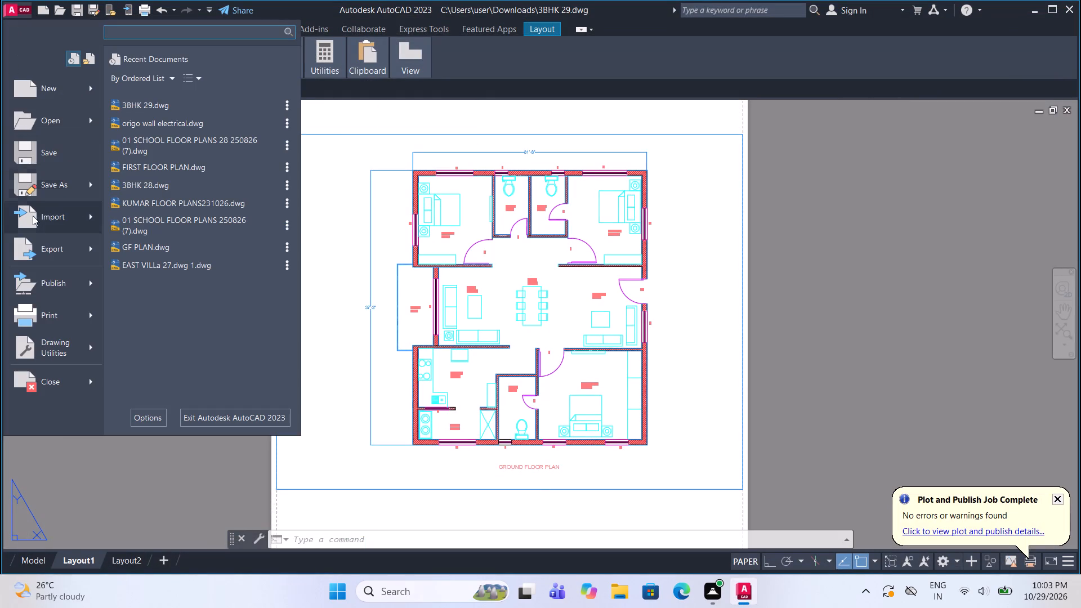
double_click(52, 247)
click(171, 117)
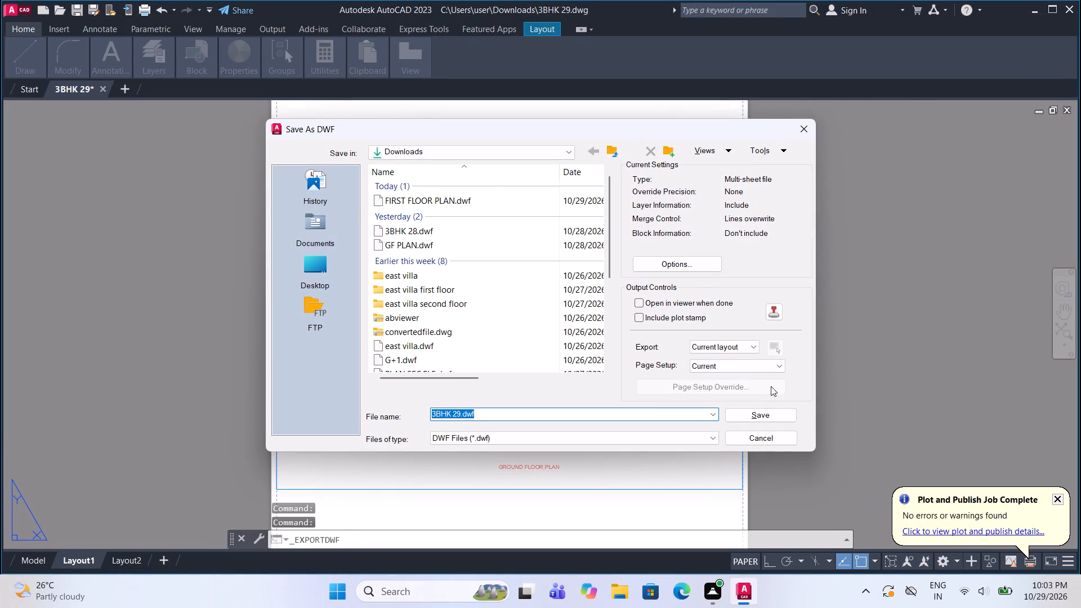
click(760, 416)
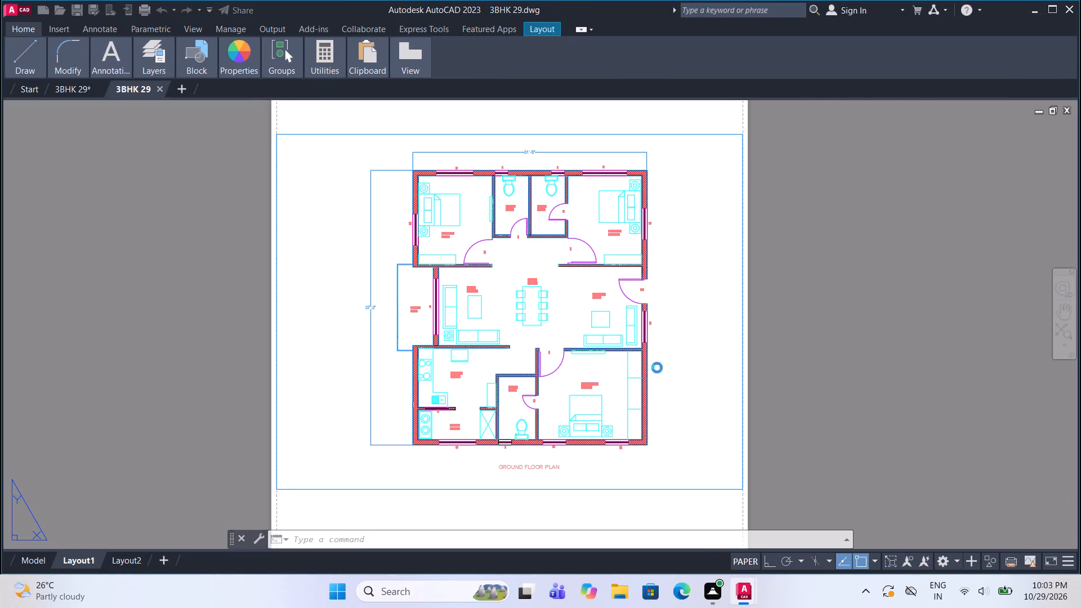